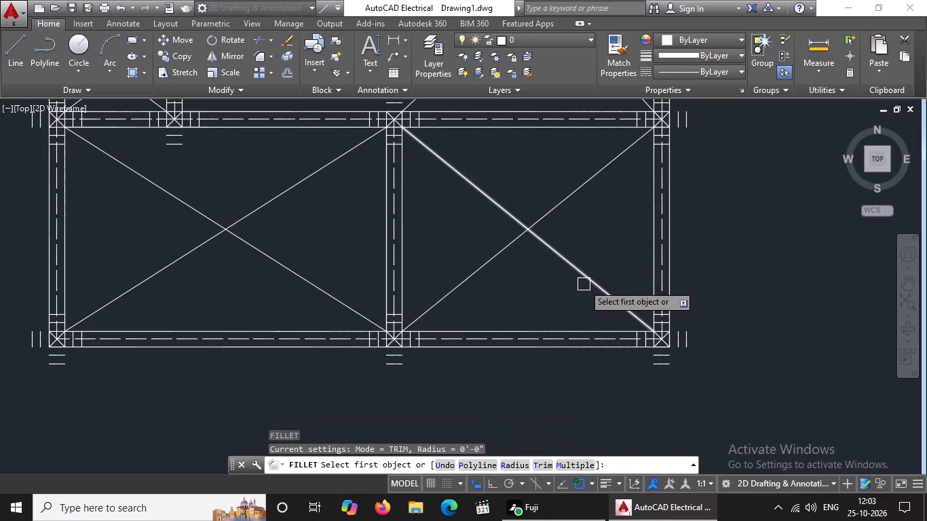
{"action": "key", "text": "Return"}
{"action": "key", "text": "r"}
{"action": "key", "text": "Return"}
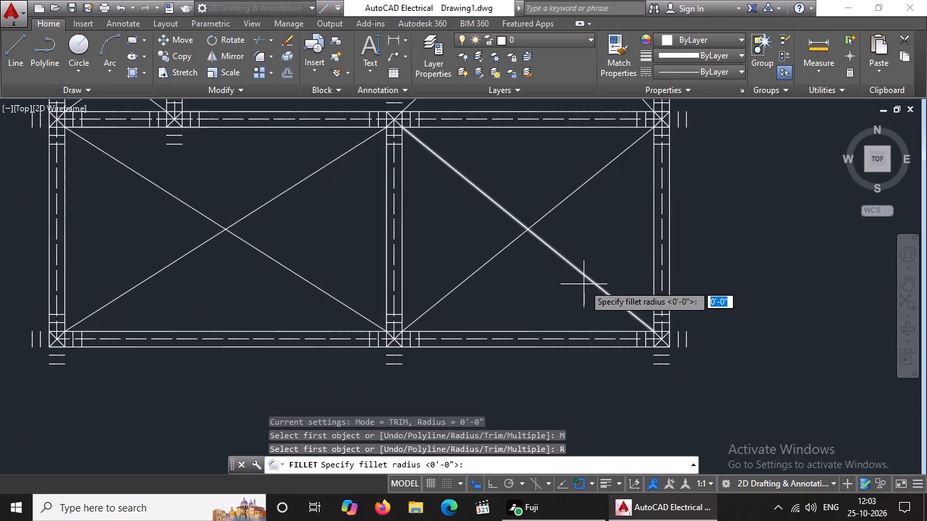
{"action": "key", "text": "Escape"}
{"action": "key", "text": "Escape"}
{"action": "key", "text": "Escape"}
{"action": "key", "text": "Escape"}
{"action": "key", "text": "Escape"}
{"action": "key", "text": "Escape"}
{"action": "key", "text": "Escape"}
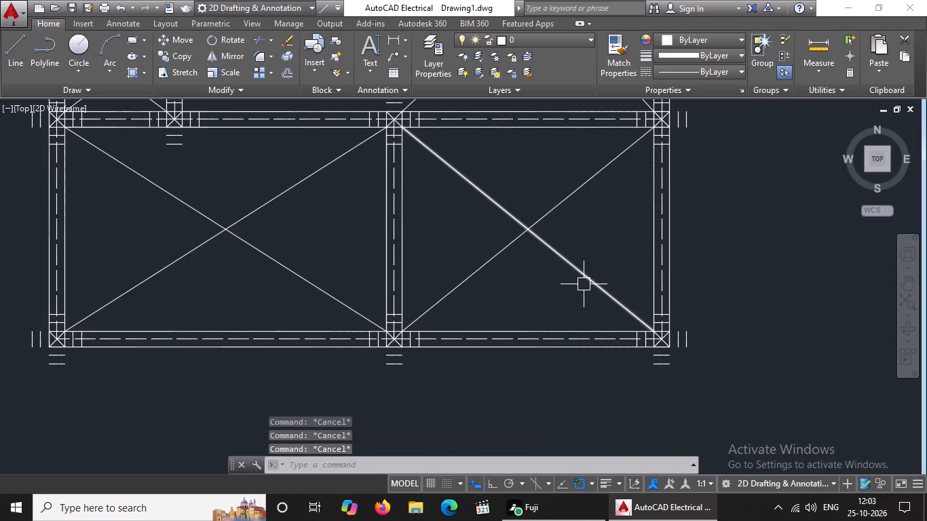
Fillet the two bottom corners of both offset outlines around the bottom wall's left-end column, using Multiple and radius 0.
{"action": "key", "text": "f"}
{"action": "key", "text": "Return"}
{"action": "key", "text": "m"}
{"action": "key", "text": "Return"}
{"action": "key", "text": "r"}
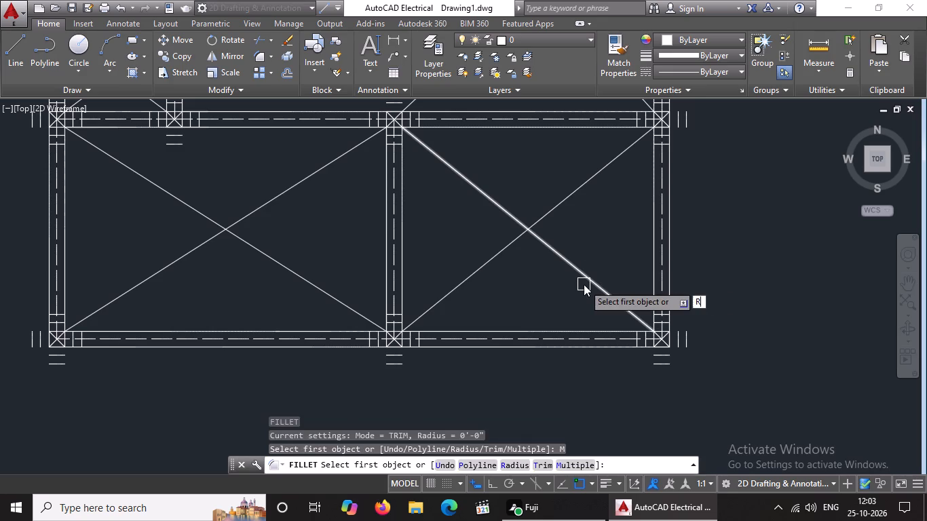
{"action": "key", "text": "Return"}
{"action": "key", "text": "0"}
{"action": "key", "text": "Return"}
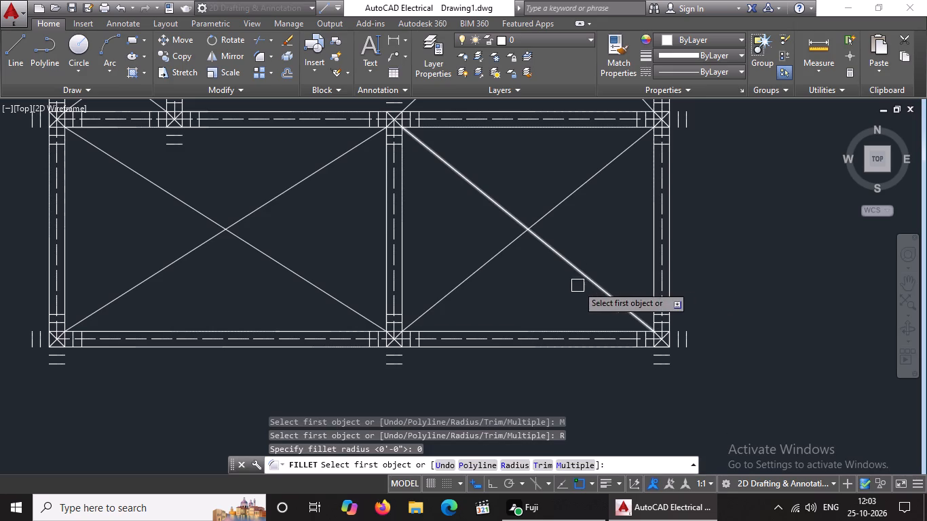
{"action": "middle_click_drag", "start_coordinate": [48, 334], "coordinate": [127, 383]}
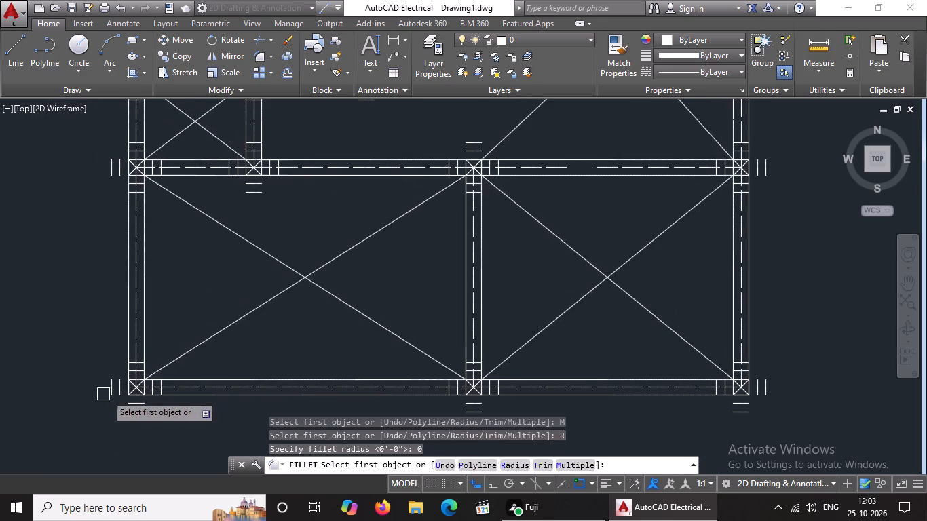
{"action": "scroll", "coordinate": [132, 403], "scroll_direction": "up", "scroll_amount": 2}
{"action": "left_click_drag", "start_coordinate": [98, 372], "coordinate": [103, 381]}
{"action": "left_click", "coordinate": [129, 408]}
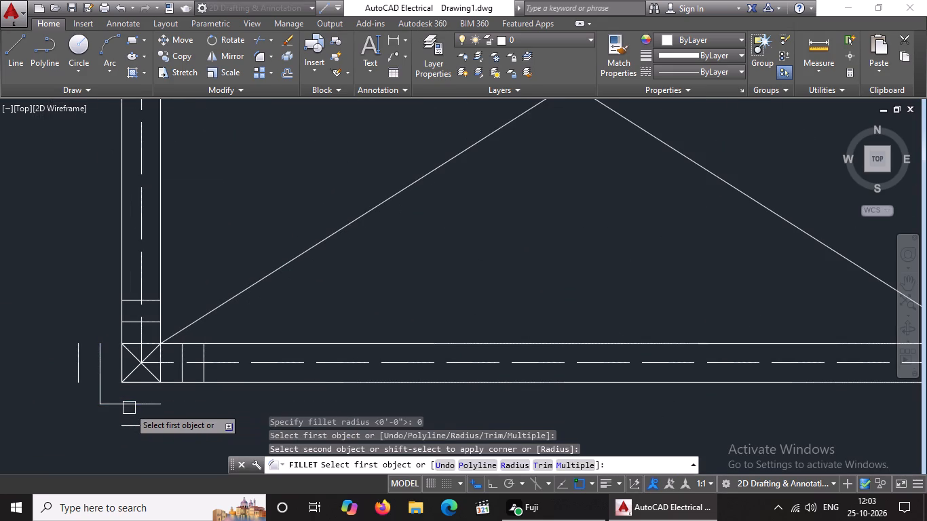
{"action": "left_click_drag", "start_coordinate": [143, 402], "coordinate": [151, 400]}
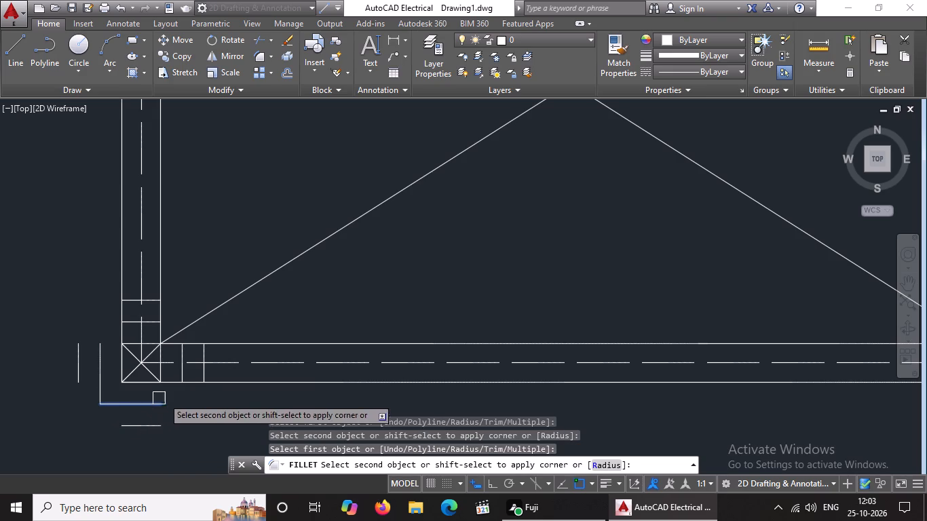
{"action": "left_click", "coordinate": [183, 372]}
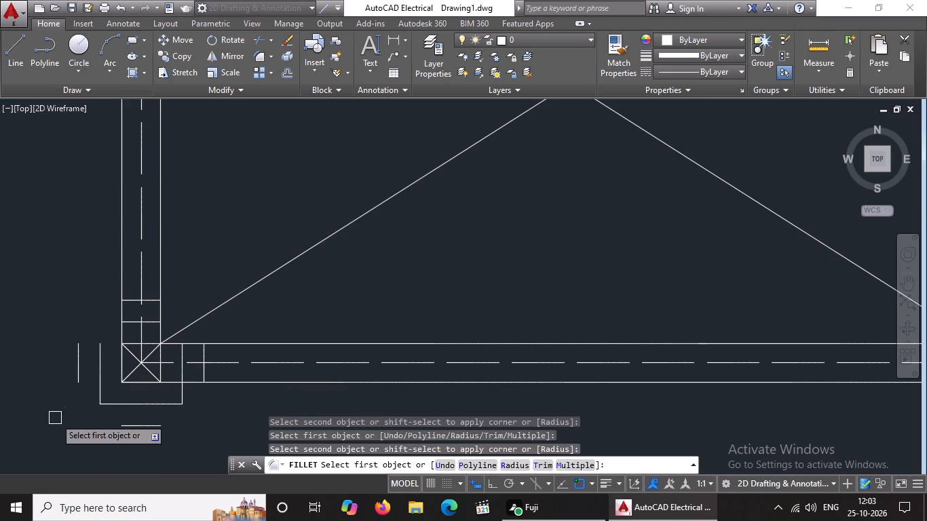
{"action": "left_click", "coordinate": [81, 373]}
{"action": "left_click", "coordinate": [141, 425]}
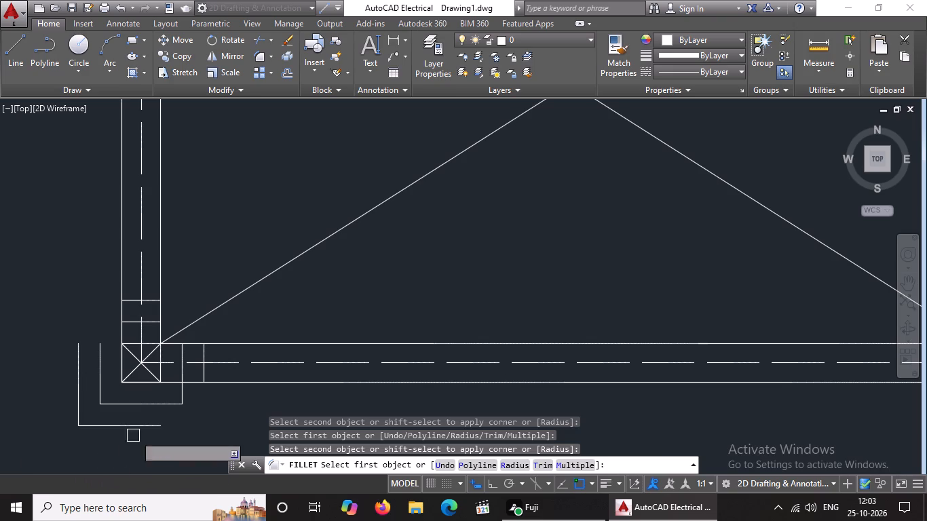
{"action": "left_click", "coordinate": [143, 431]}
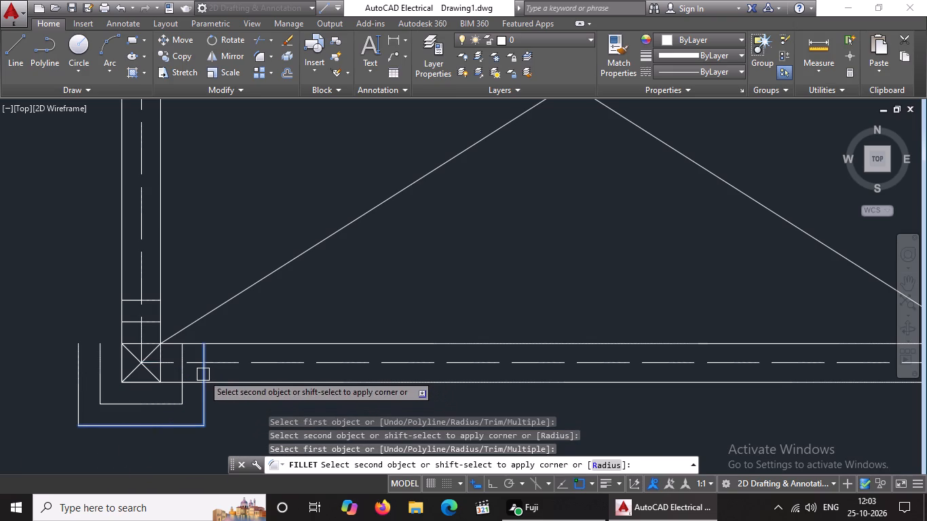
{"action": "left_click", "coordinate": [203, 374]}
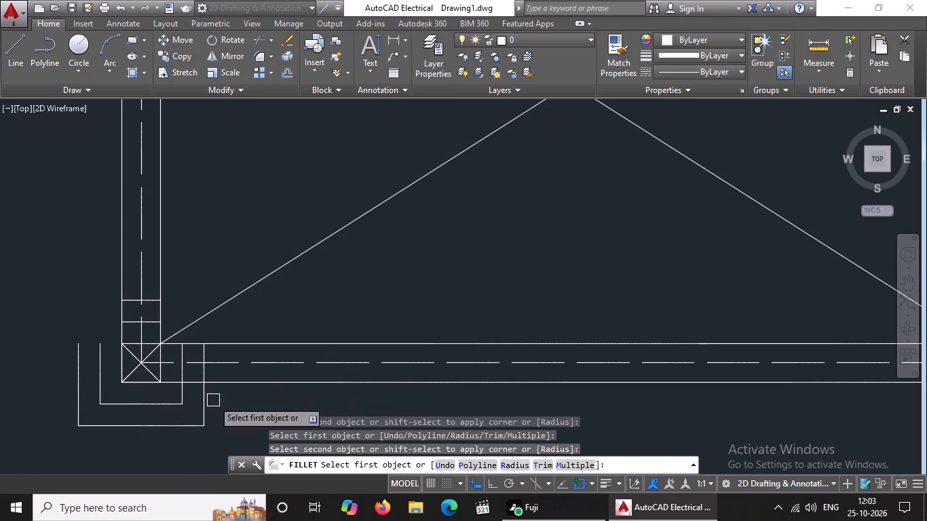
Fillet the two top corners of the inner and outer offset outlines around the bottom wall's left-end column.
{"action": "left_click", "coordinate": [101, 350]}
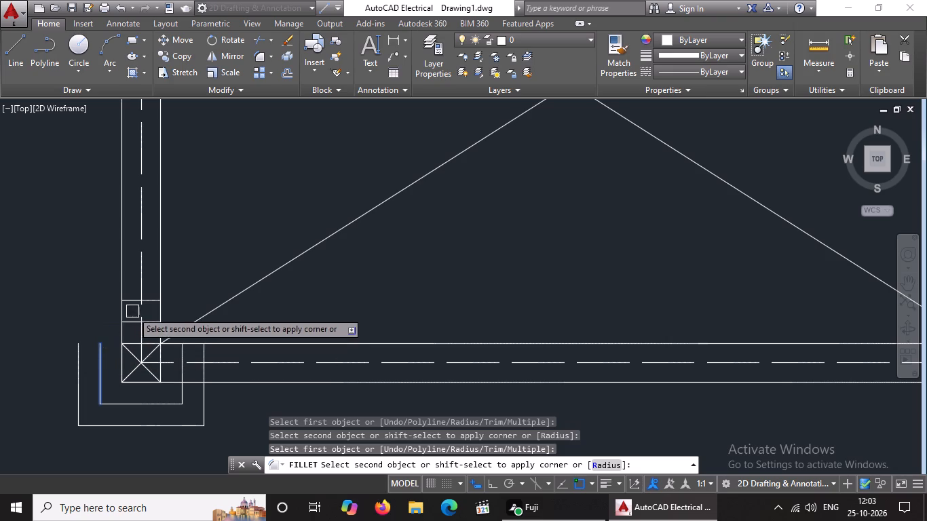
{"action": "left_click", "coordinate": [131, 322]}
{"action": "left_click", "coordinate": [81, 343]}
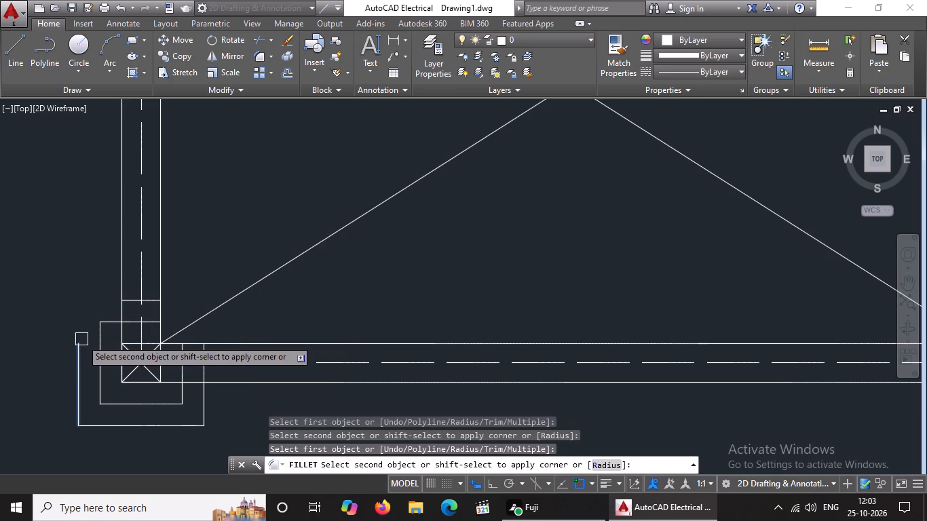
{"action": "left_click", "coordinate": [130, 299]}
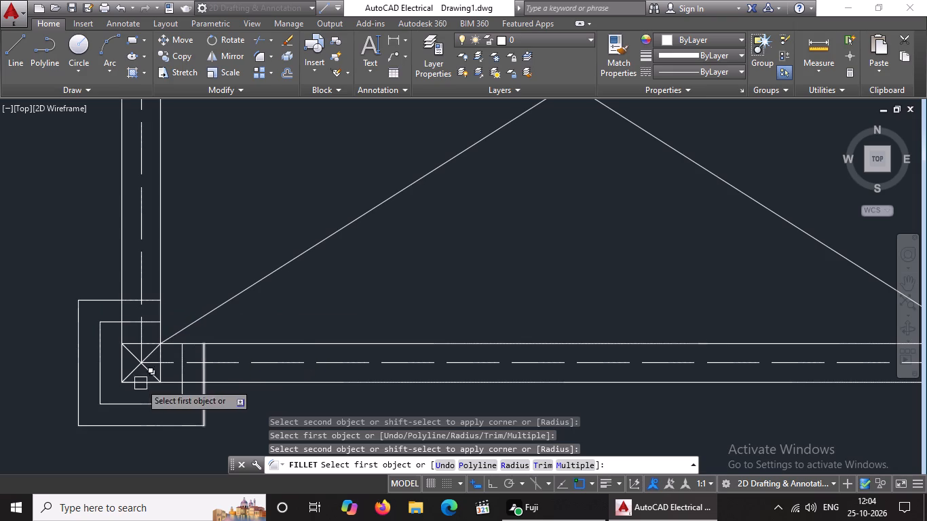
{"action": "scroll", "coordinate": [183, 361], "scroll_direction": "up", "scroll_amount": 1}
{"action": "left_click", "coordinate": [181, 347]}
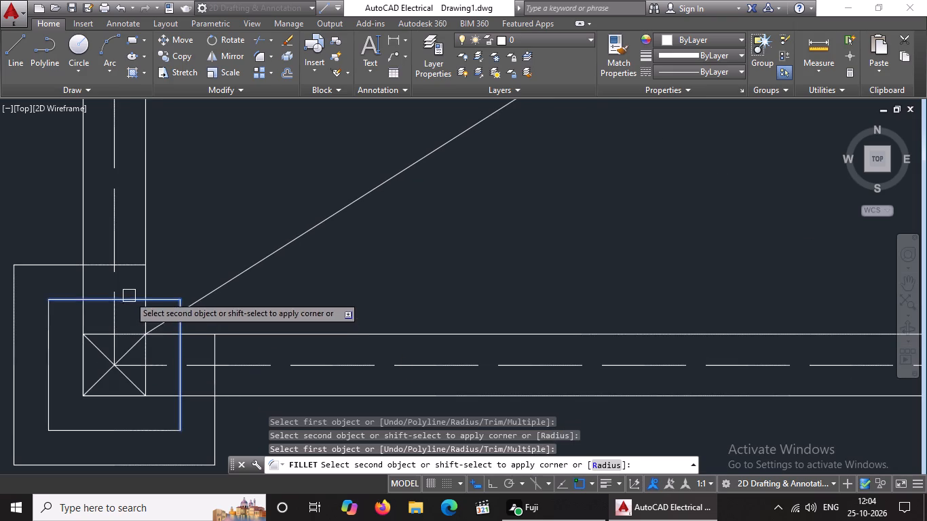
{"action": "left_click", "coordinate": [129, 299]}
{"action": "left_click_drag", "start_coordinate": [131, 264], "coordinate": [143, 270]}
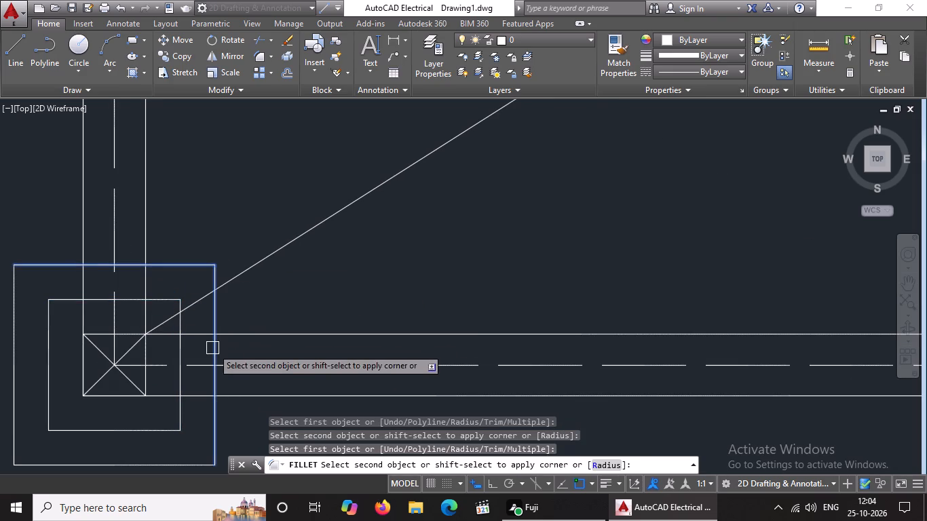
{"action": "left_click", "coordinate": [216, 350]}
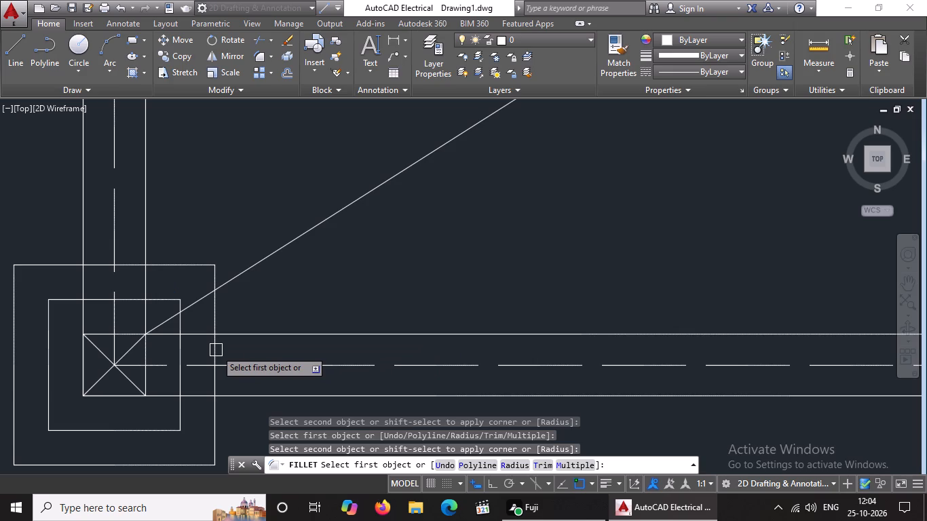
Fillet the two top corners of the inner and outer offset outlines around the bottom wall's middle column.
{"action": "scroll", "coordinate": [217, 334], "scroll_direction": "down", "scroll_amount": 5}
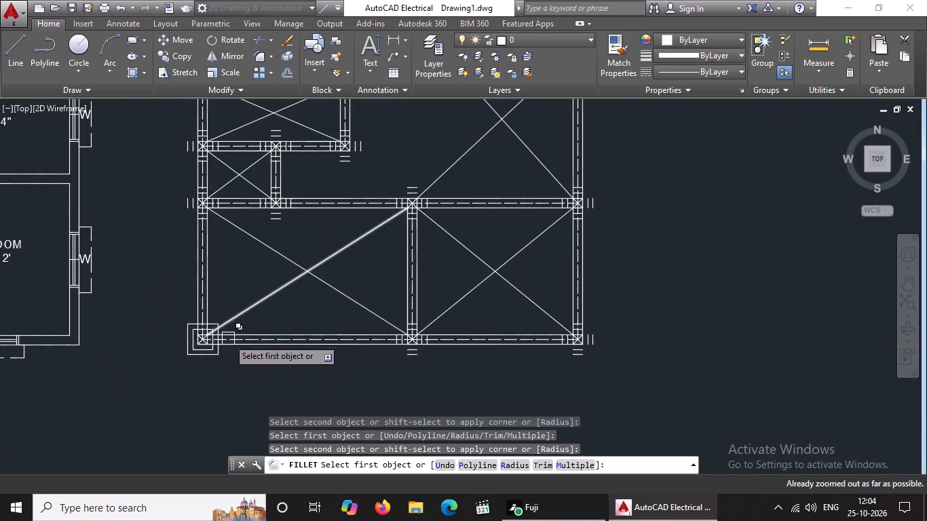
{"action": "scroll", "coordinate": [396, 336], "scroll_direction": "up", "scroll_amount": 3}
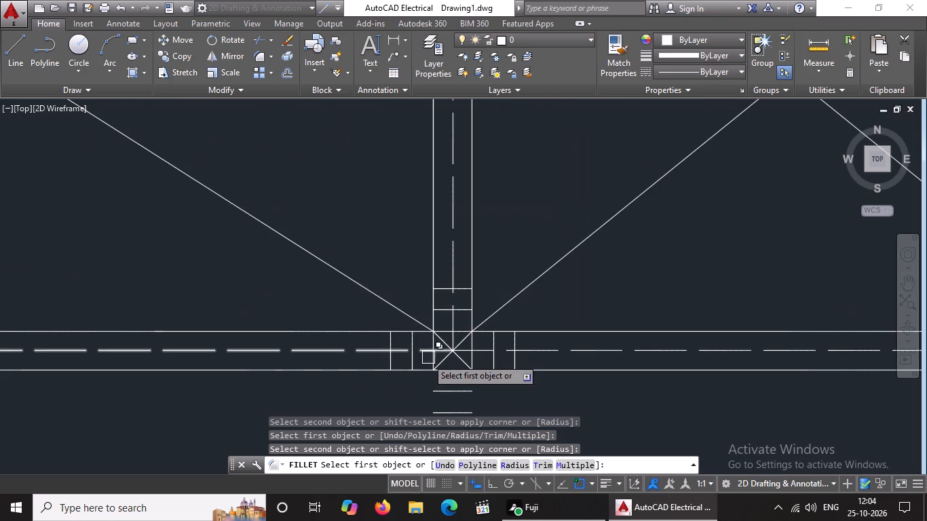
{"action": "scroll", "coordinate": [412, 364], "scroll_direction": "up", "scroll_amount": 1}
{"action": "left_click", "coordinate": [413, 356]}
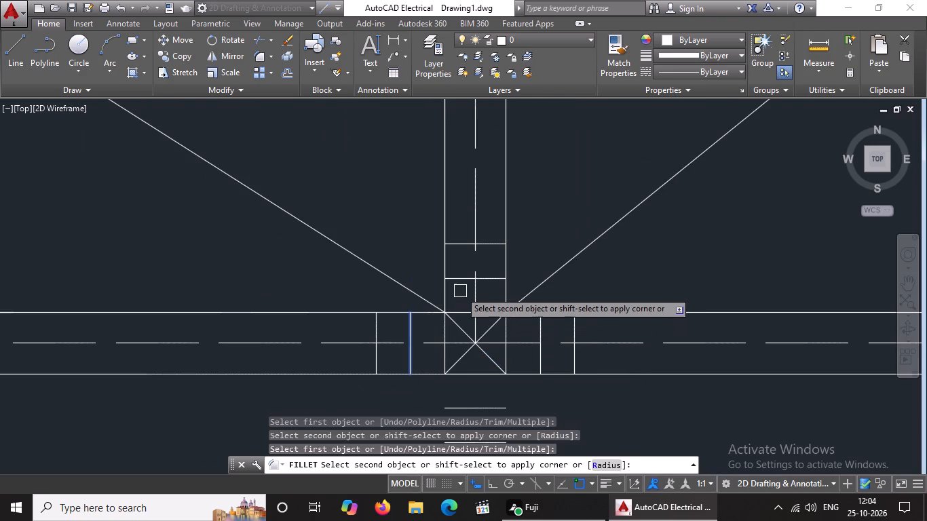
{"action": "left_click", "coordinate": [459, 280]}
{"action": "left_click", "coordinate": [379, 324]}
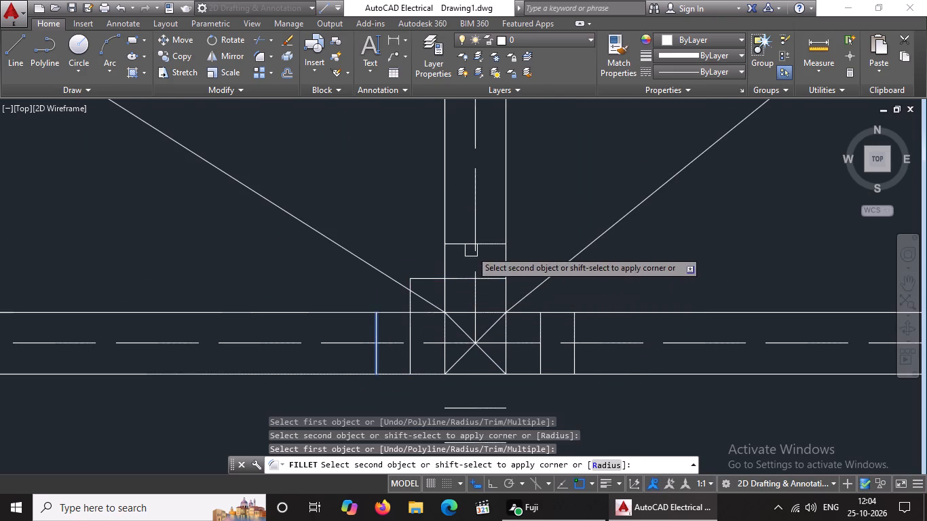
{"action": "left_click", "coordinate": [461, 239]}
{"action": "left_click", "coordinate": [542, 328]}
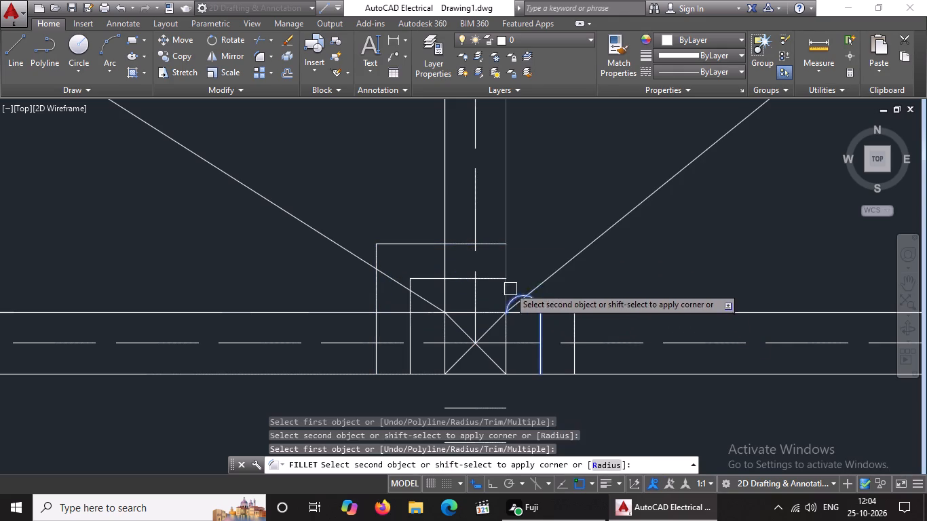
{"action": "left_click", "coordinate": [493, 277]}
{"action": "left_click", "coordinate": [489, 245]}
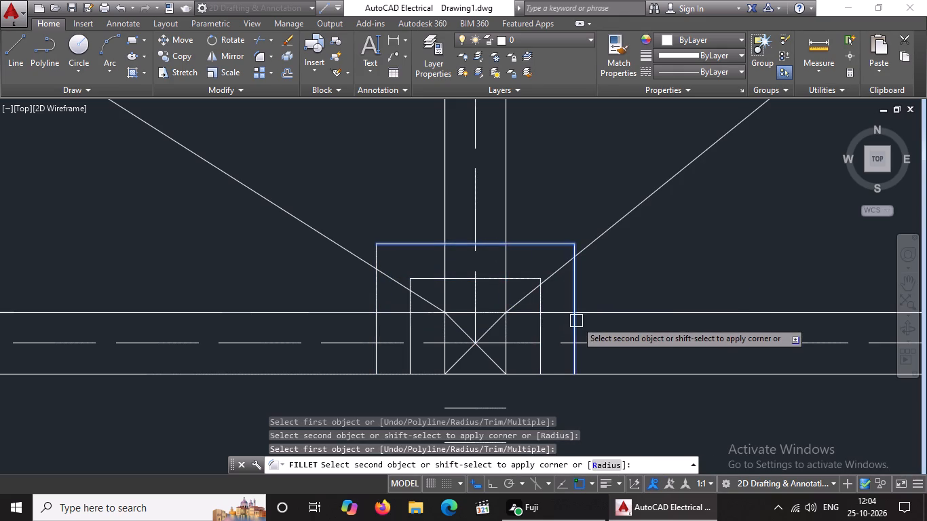
{"action": "left_click", "coordinate": [576, 321]}
Fillet the two bottom corners of the inner and outer offset outlines around the bottom wall's middle column.
{"action": "scroll", "coordinate": [549, 275], "scroll_direction": "down", "scroll_amount": 4}
{"action": "scroll", "coordinate": [543, 305], "scroll_direction": "up", "scroll_amount": 3}
{"action": "scroll", "coordinate": [470, 229], "scroll_direction": "up", "scroll_amount": 1}
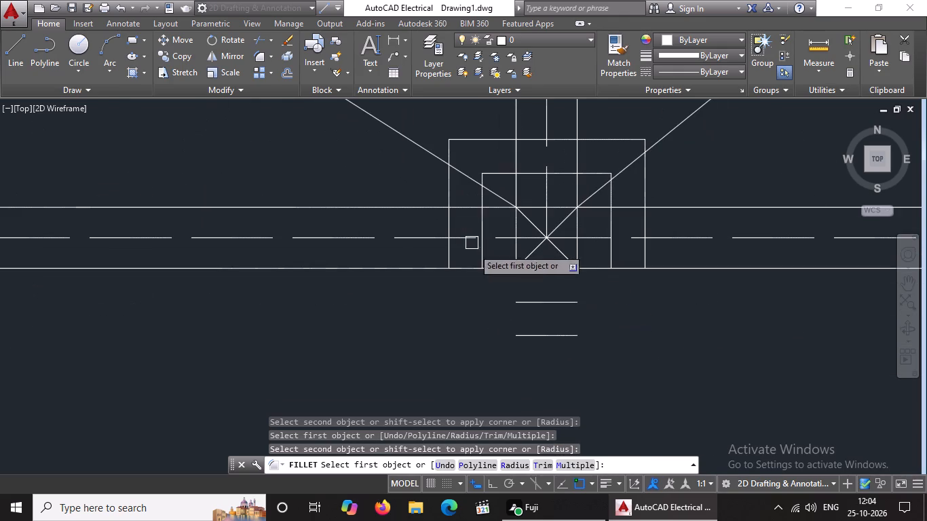
{"action": "left_click_drag", "start_coordinate": [483, 256], "coordinate": [489, 275]}
{"action": "left_click", "coordinate": [535, 298]}
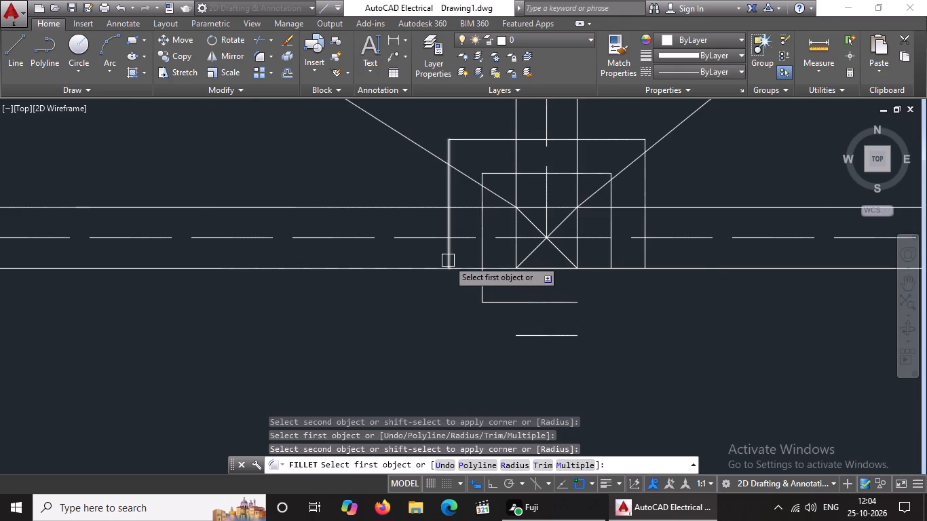
{"action": "left_click_drag", "start_coordinate": [447, 258], "coordinate": [449, 266]}
{"action": "left_click", "coordinate": [544, 340]}
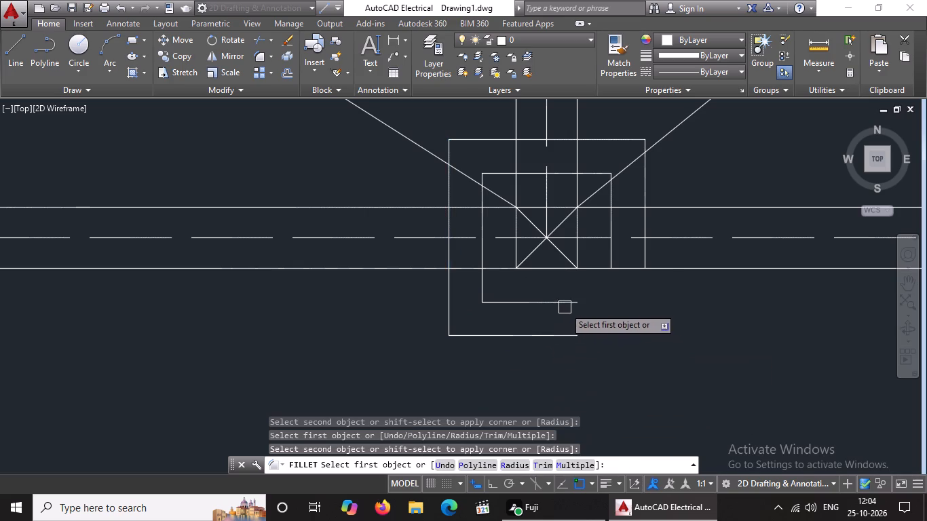
{"action": "left_click", "coordinate": [564, 305]}
{"action": "left_click", "coordinate": [606, 254]}
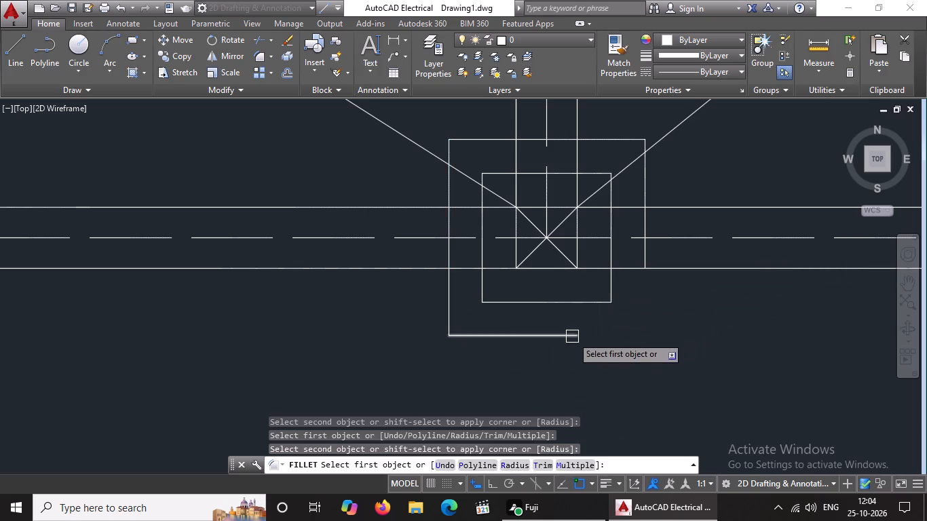
{"action": "left_click", "coordinate": [572, 336]}
{"action": "left_click", "coordinate": [642, 258]}
Fillet the two top corners of the inner and outer offset outlines around the bottom wall's right-end column.
{"action": "scroll", "coordinate": [586, 294], "scroll_direction": "down", "scroll_amount": 5}
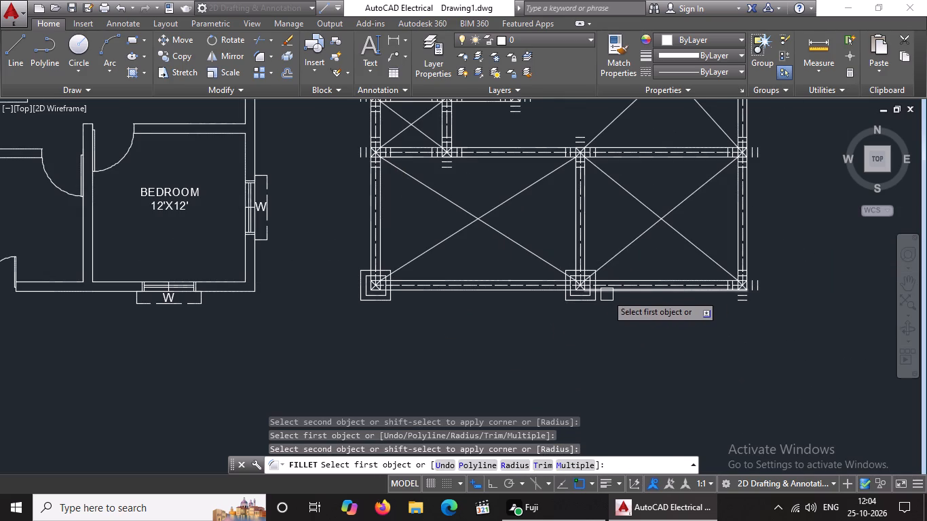
{"action": "scroll", "coordinate": [739, 263], "scroll_direction": "up", "scroll_amount": 3}
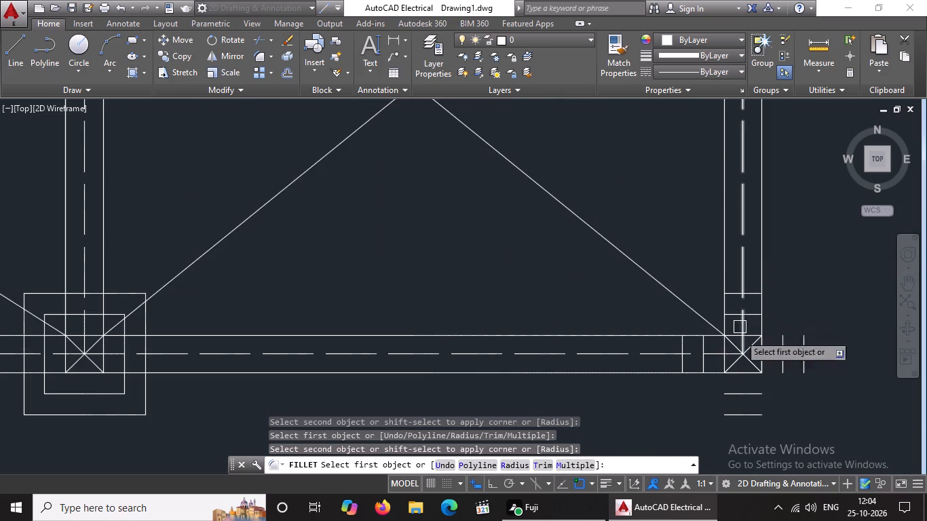
{"action": "scroll", "coordinate": [702, 355], "scroll_direction": "up", "scroll_amount": 2}
{"action": "left_click", "coordinate": [703, 340]}
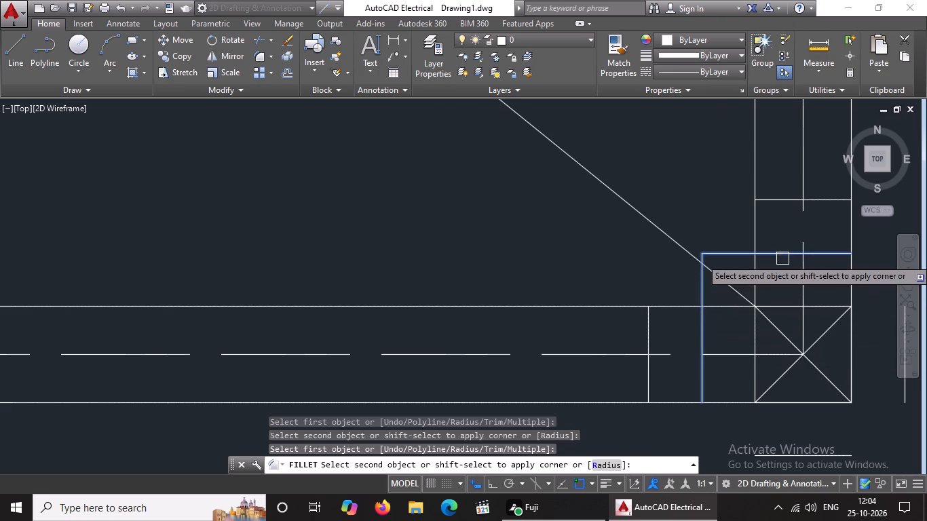
{"action": "left_click", "coordinate": [782, 258]}
{"action": "left_click", "coordinate": [650, 333]}
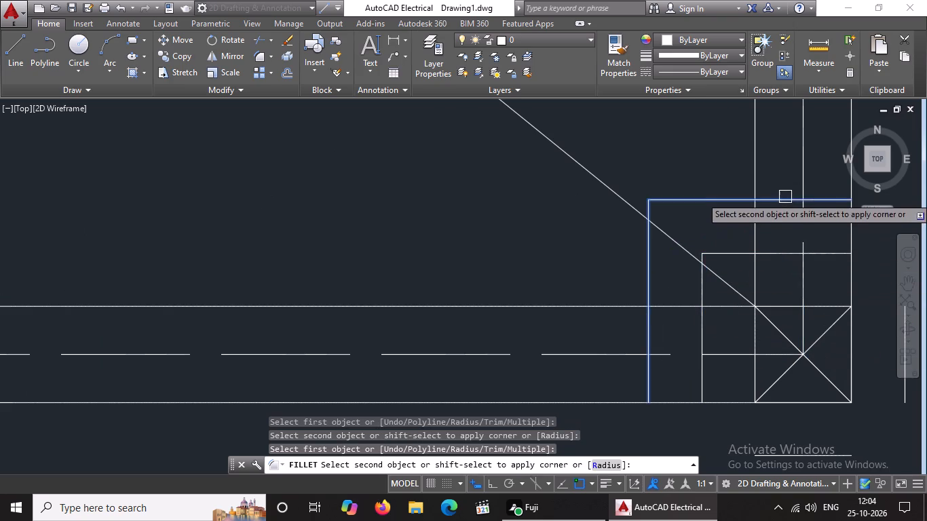
{"action": "left_click", "coordinate": [784, 199]}
{"action": "scroll", "coordinate": [624, 229], "scroll_direction": "down", "scroll_amount": 5}
{"action": "scroll", "coordinate": [650, 216], "scroll_direction": "up", "scroll_amount": 3}
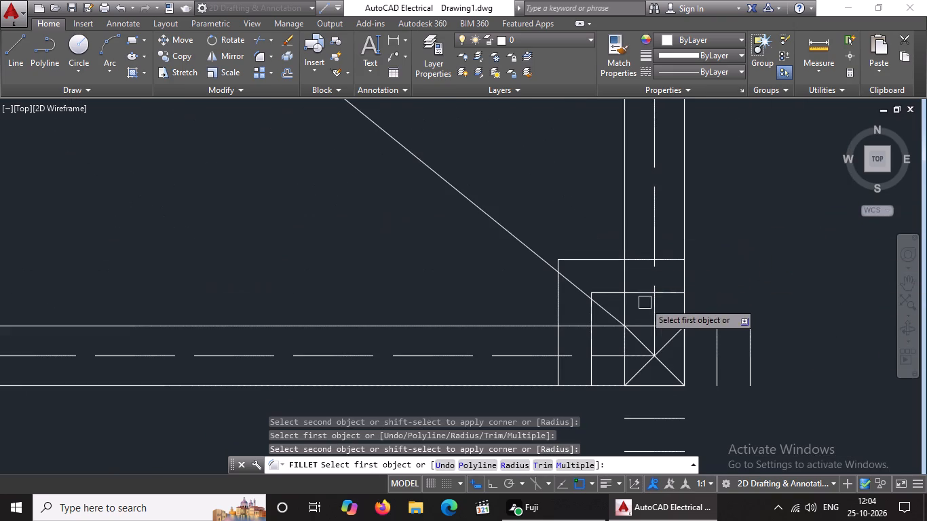
{"action": "left_click", "coordinate": [672, 292]}
{"action": "left_click", "coordinate": [718, 350]}
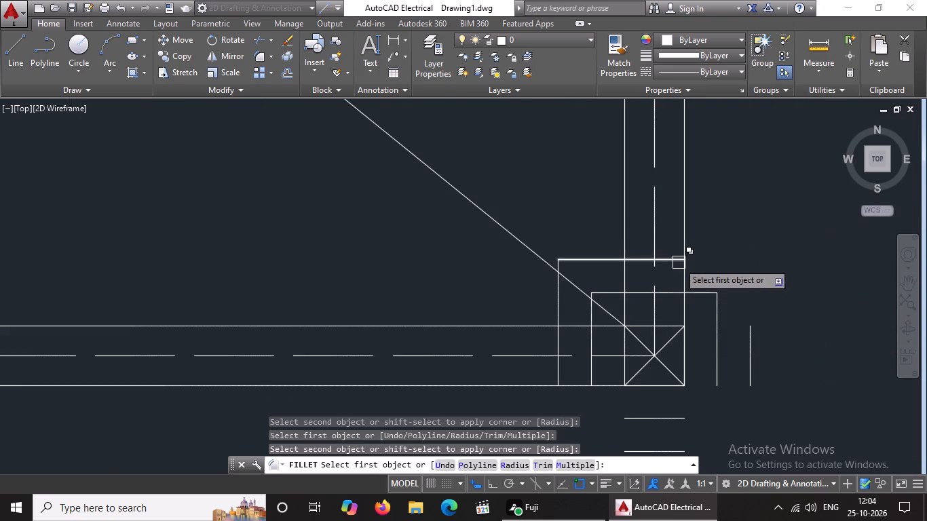
{"action": "left_click", "coordinate": [679, 263]}
{"action": "left_click", "coordinate": [737, 312]}
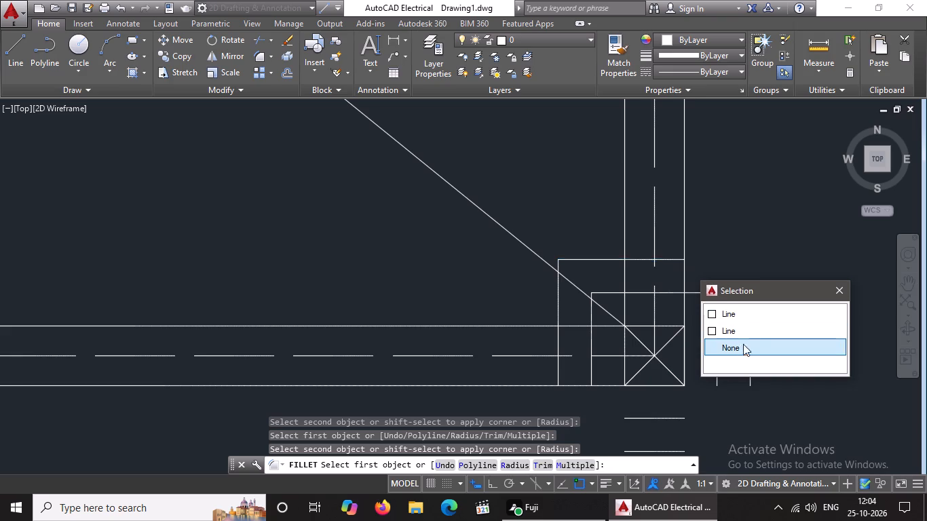
{"action": "left_click", "coordinate": [737, 313]}
{"action": "left_click", "coordinate": [753, 347]}
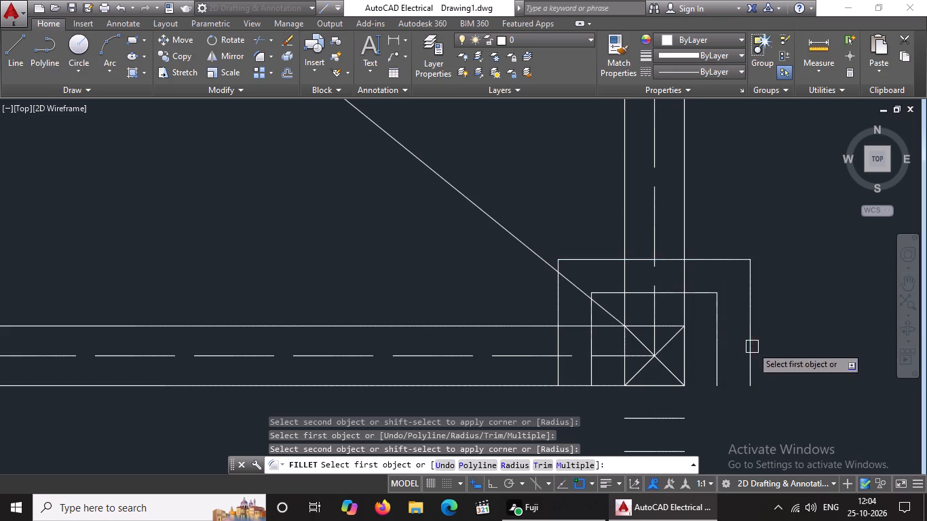
Fillet the two bottom corners of the inner and outer offset outlines around the bottom wall's right-end column.
{"action": "scroll", "coordinate": [734, 292], "scroll_direction": "down", "scroll_amount": 4}
{"action": "scroll", "coordinate": [730, 326], "scroll_direction": "up", "scroll_amount": 3}
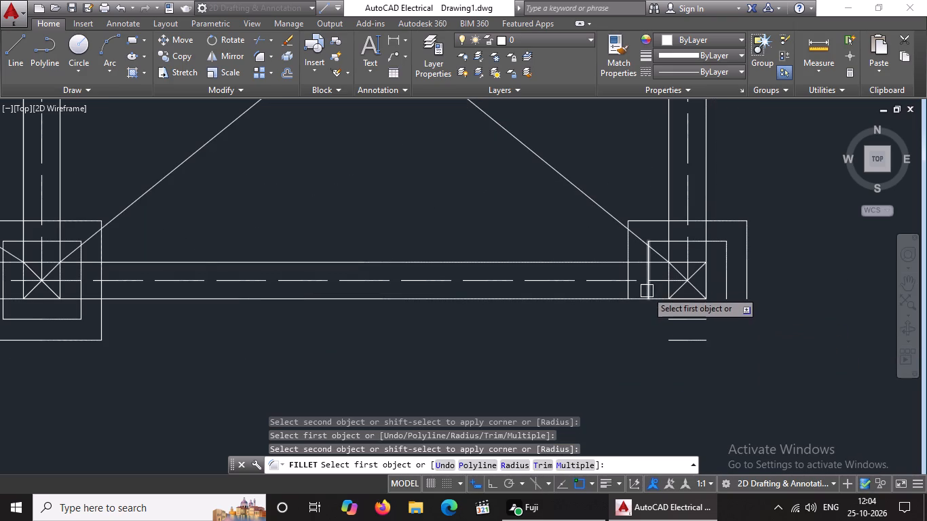
{"action": "left_click", "coordinate": [647, 291]}
{"action": "left_click", "coordinate": [681, 316]}
{"action": "left_click", "coordinate": [631, 292]}
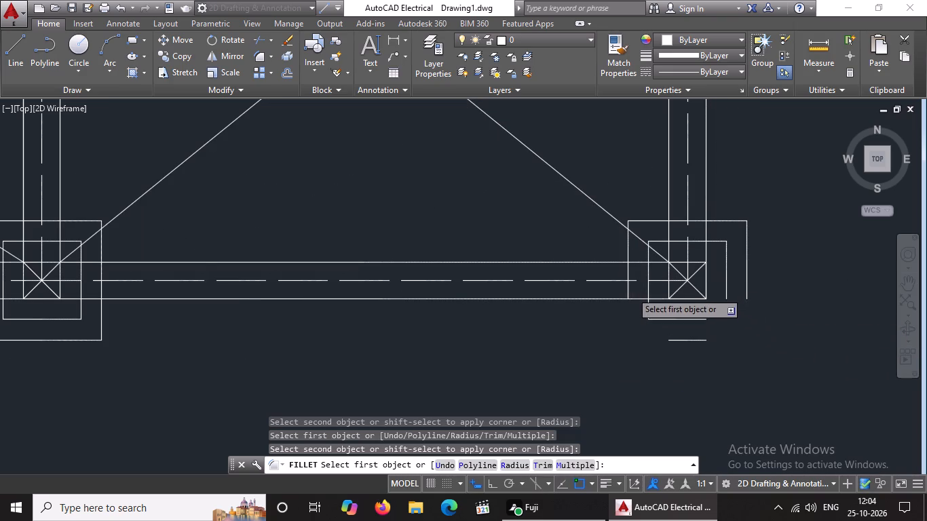
{"action": "left_click", "coordinate": [673, 341]}
{"action": "left_click", "coordinate": [698, 321]}
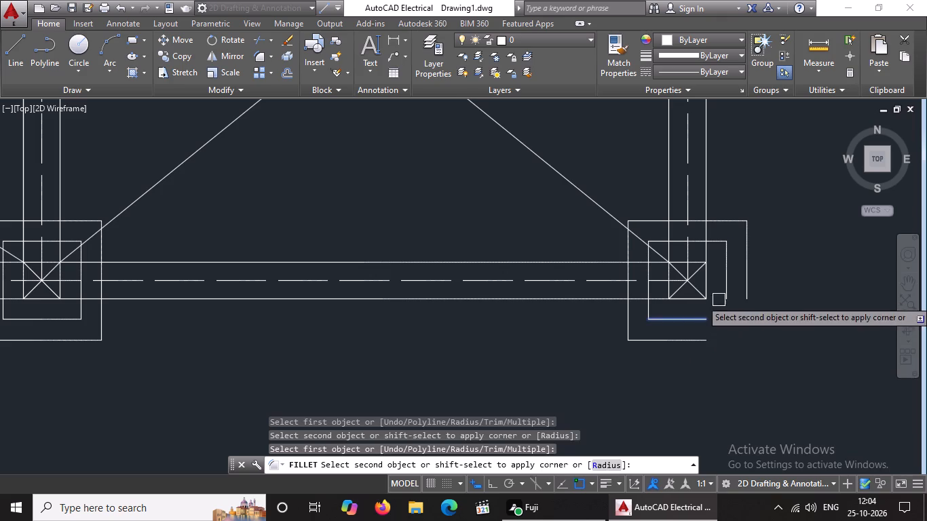
{"action": "left_click", "coordinate": [726, 285]}
{"action": "left_click", "coordinate": [702, 341]}
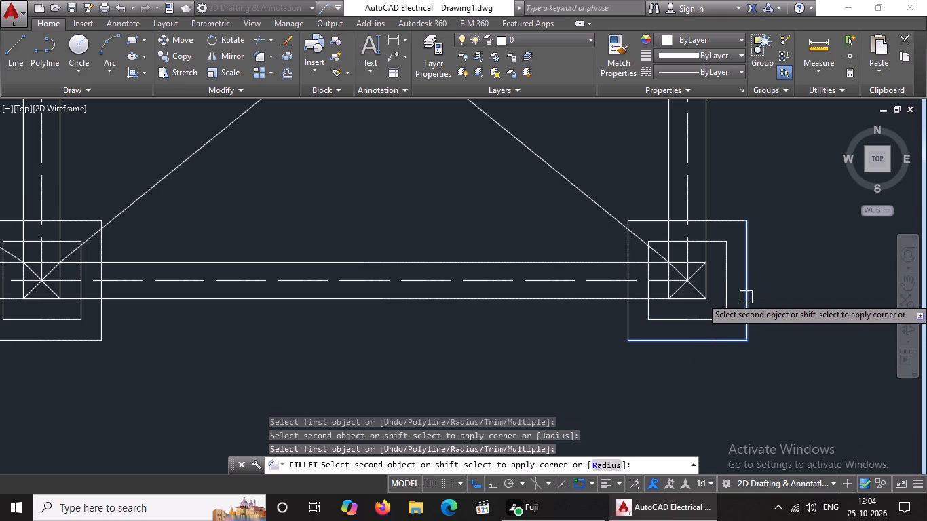
{"action": "left_click", "coordinate": [746, 297]}
Fillet the two top corners of the inner and outer offset outlines around the right-end column of the horizontal wall above the bottom wall.
{"action": "scroll", "coordinate": [744, 298], "scroll_direction": "down", "scroll_amount": 6}
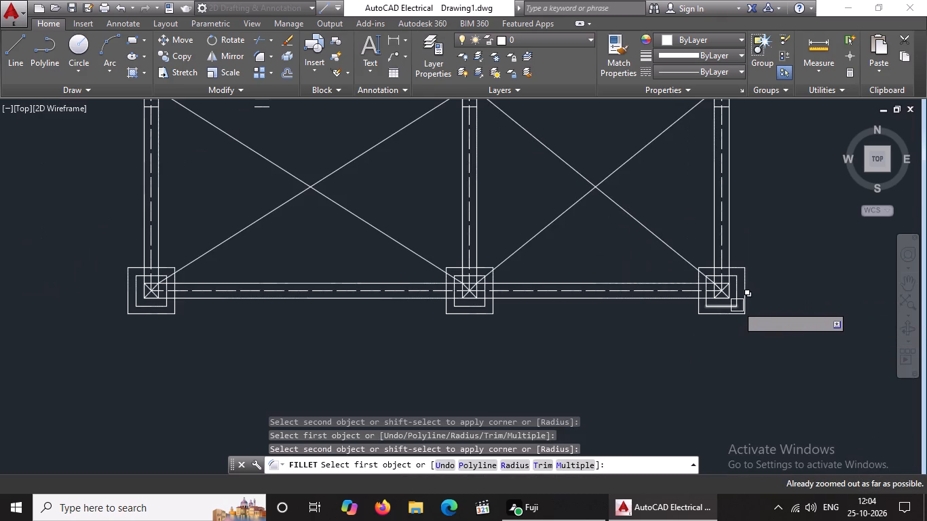
{"action": "scroll", "coordinate": [662, 299], "scroll_direction": "down", "scroll_amount": 3}
{"action": "middle_click_drag", "start_coordinate": [660, 299], "coordinate": [662, 371]}
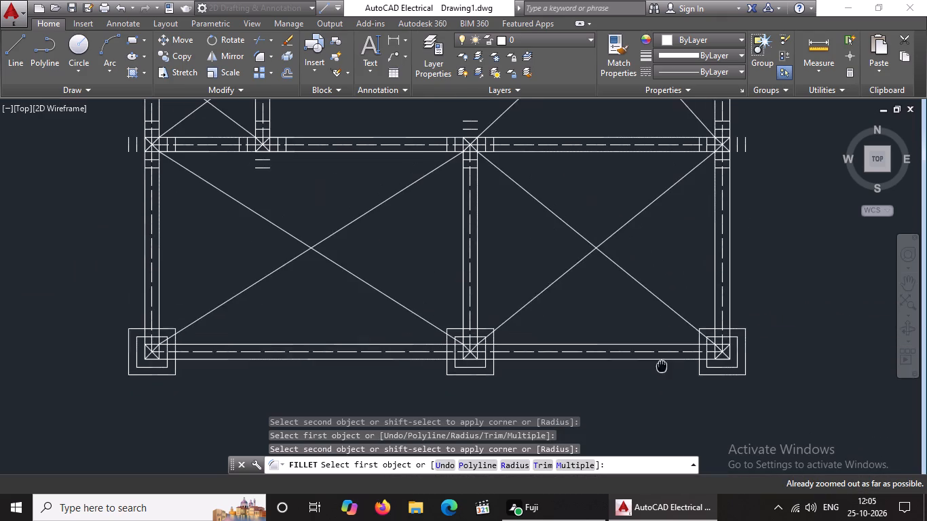
{"action": "middle_click_drag", "start_coordinate": [662, 371], "coordinate": [664, 376]}
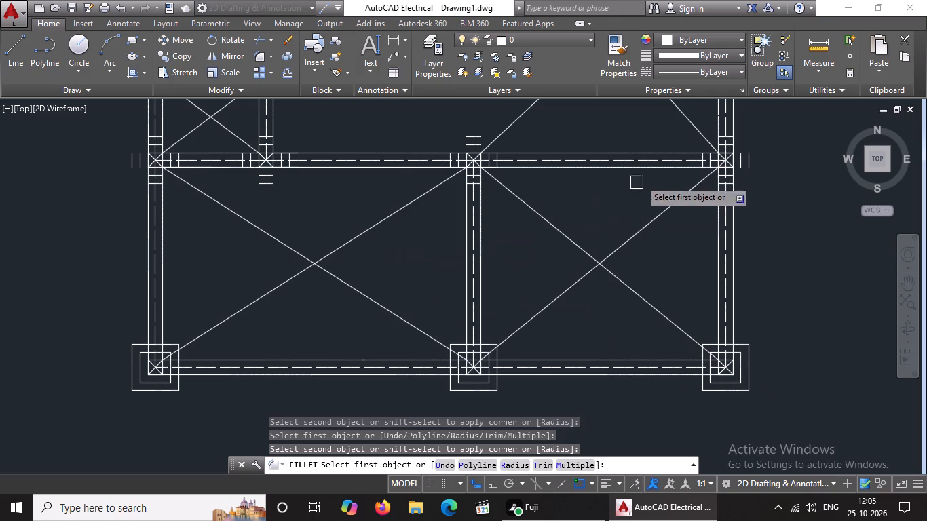
{"action": "middle_click_drag", "start_coordinate": [724, 147], "coordinate": [724, 225]}
{"action": "scroll", "coordinate": [723, 226], "scroll_direction": "up", "scroll_amount": 3}
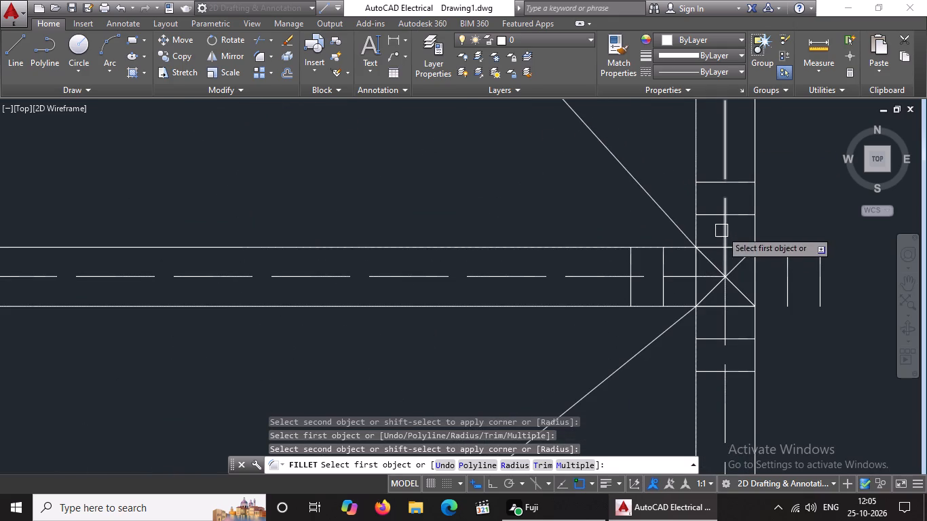
{"action": "left_click", "coordinate": [668, 265]}
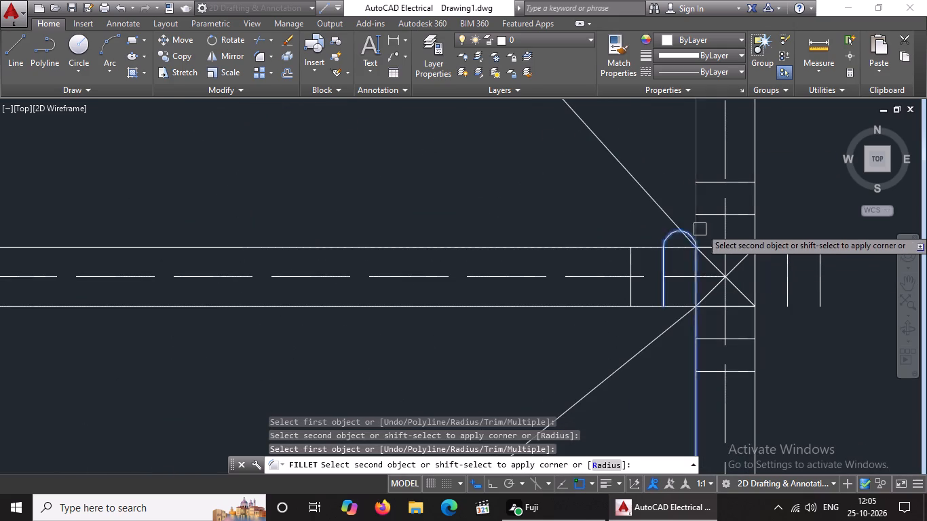
{"action": "left_click", "coordinate": [711, 214]}
{"action": "left_click_drag", "start_coordinate": [629, 265], "coordinate": [634, 255]}
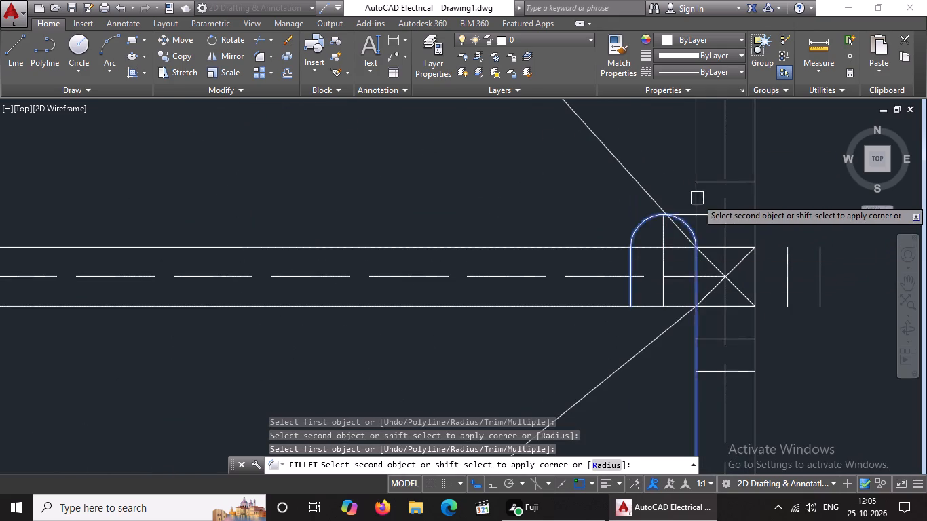
{"action": "left_click", "coordinate": [714, 185]}
{"action": "left_click", "coordinate": [793, 255]}
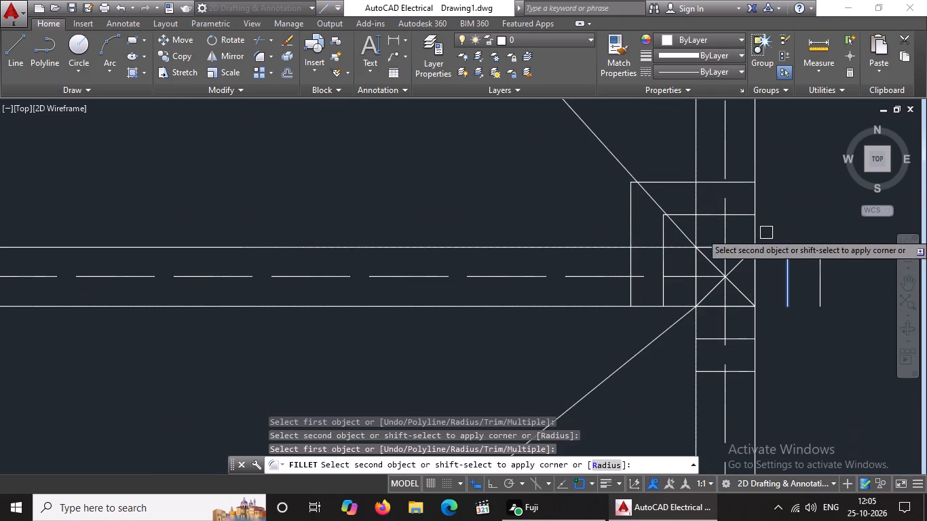
{"action": "left_click", "coordinate": [740, 213]}
{"action": "left_click", "coordinate": [736, 184]}
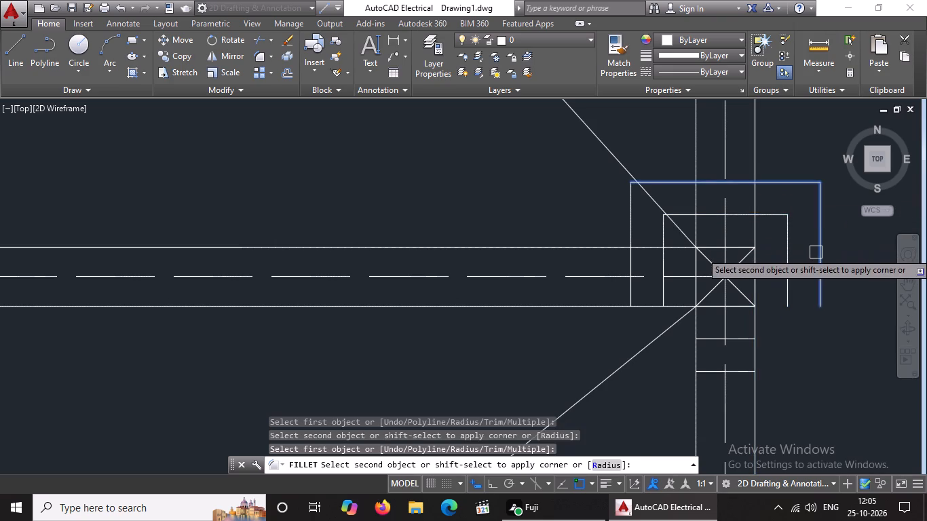
{"action": "left_click", "coordinate": [816, 252]}
Fillet the two bottom corners of the inner and outer offset outlines around that same wall's right-end column.
{"action": "left_click", "coordinate": [664, 288]}
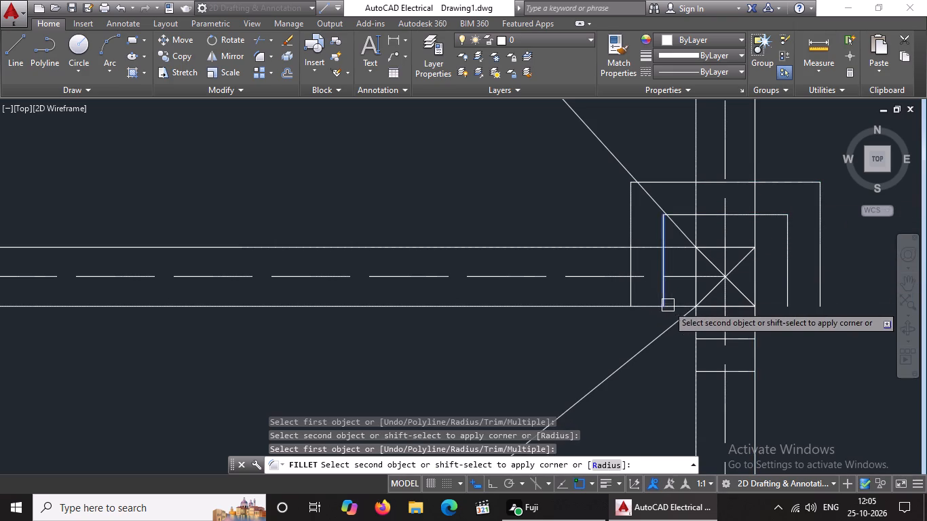
{"action": "left_click", "coordinate": [709, 336]}
{"action": "left_click", "coordinate": [627, 290]}
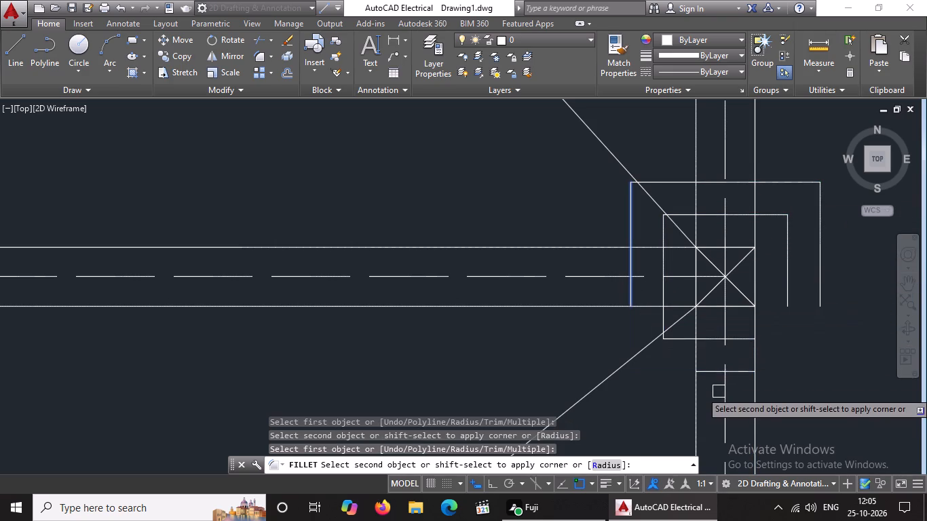
{"action": "left_click", "coordinate": [709, 370]}
{"action": "left_click", "coordinate": [742, 338]}
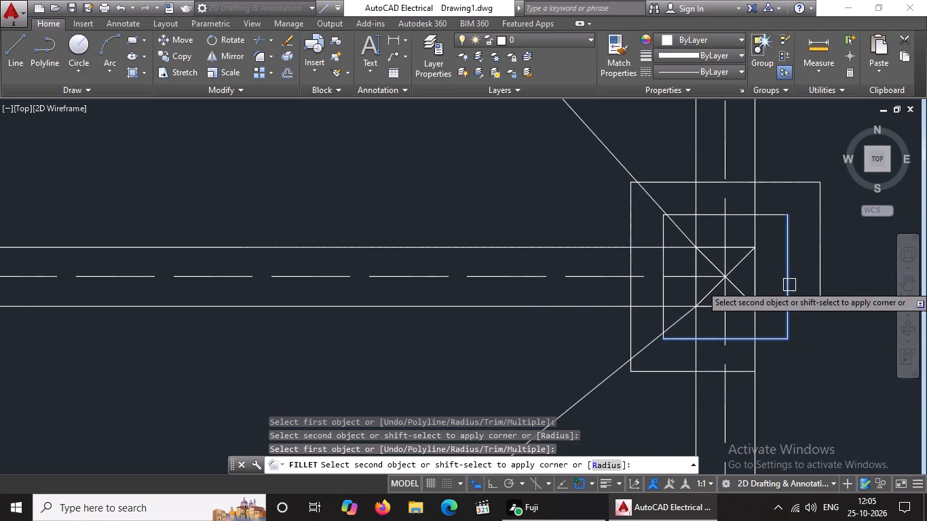
{"action": "left_click_drag", "start_coordinate": [789, 285], "coordinate": [787, 293]}
{"action": "left_click", "coordinate": [736, 373]}
{"action": "left_click", "coordinate": [818, 292]}
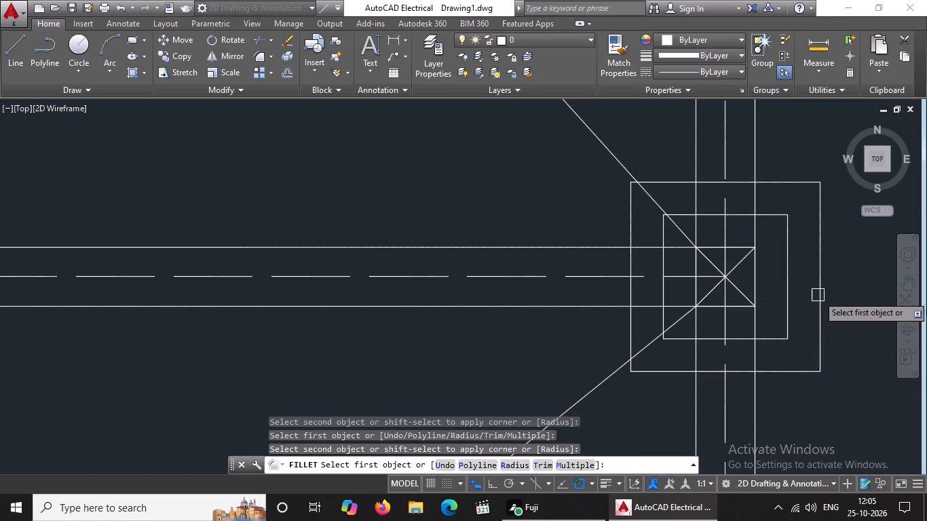
Fillet the two top corners of the inner and outer offset outlines around the middle column of the horizontal wall above the bottom wall.
{"action": "scroll", "coordinate": [725, 284], "scroll_direction": "down", "scroll_amount": 12}
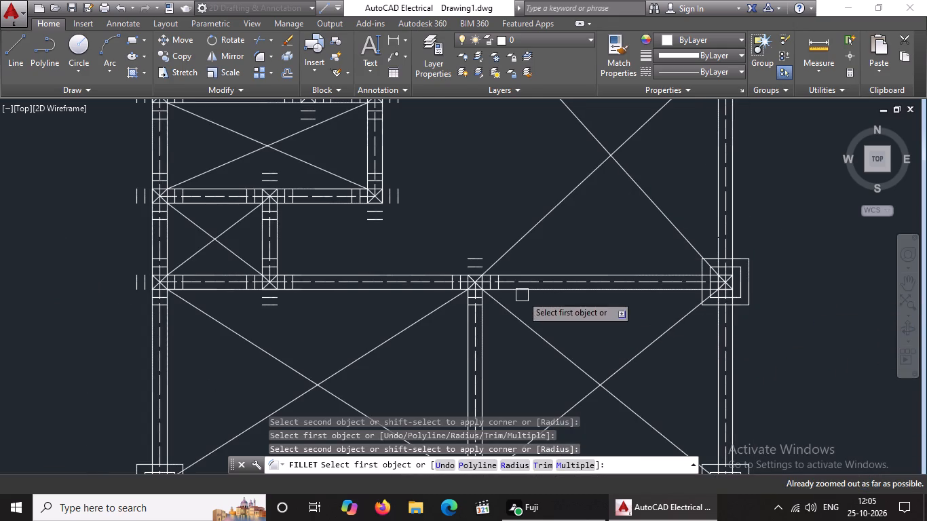
{"action": "scroll", "coordinate": [485, 288], "scroll_direction": "up", "scroll_amount": 4}
{"action": "left_click", "coordinate": [314, 243]}
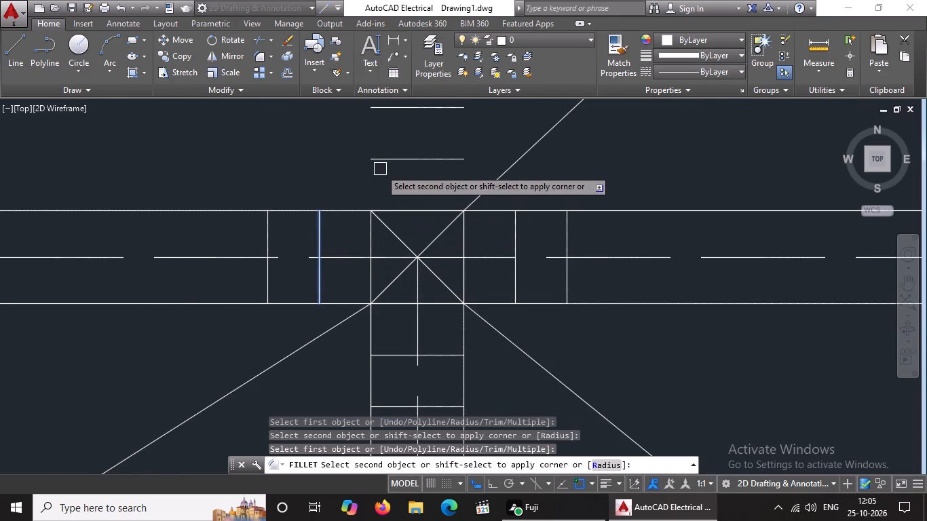
{"action": "left_click", "coordinate": [382, 165]}
{"action": "scroll", "coordinate": [396, 159], "scroll_direction": "down", "scroll_amount": 4}
{"action": "scroll", "coordinate": [381, 167], "scroll_direction": "up", "scroll_amount": 3}
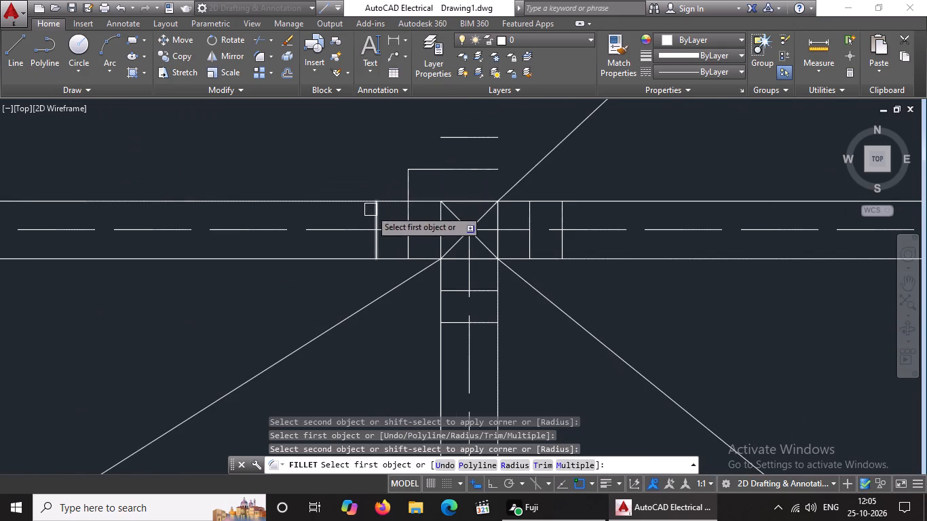
{"action": "left_click", "coordinate": [371, 210]}
{"action": "left_click", "coordinate": [446, 140]}
{"action": "left_click", "coordinate": [529, 216]}
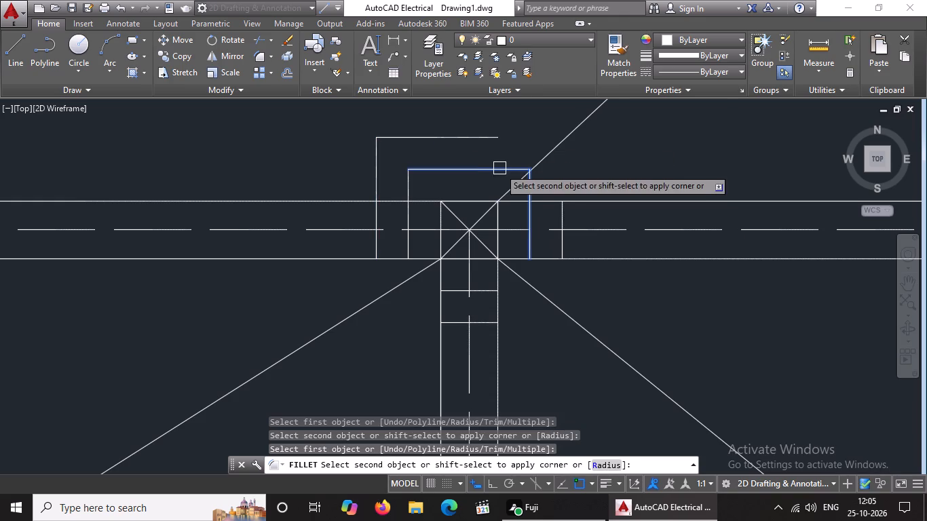
{"action": "left_click", "coordinate": [493, 166]}
{"action": "left_click", "coordinate": [492, 138]}
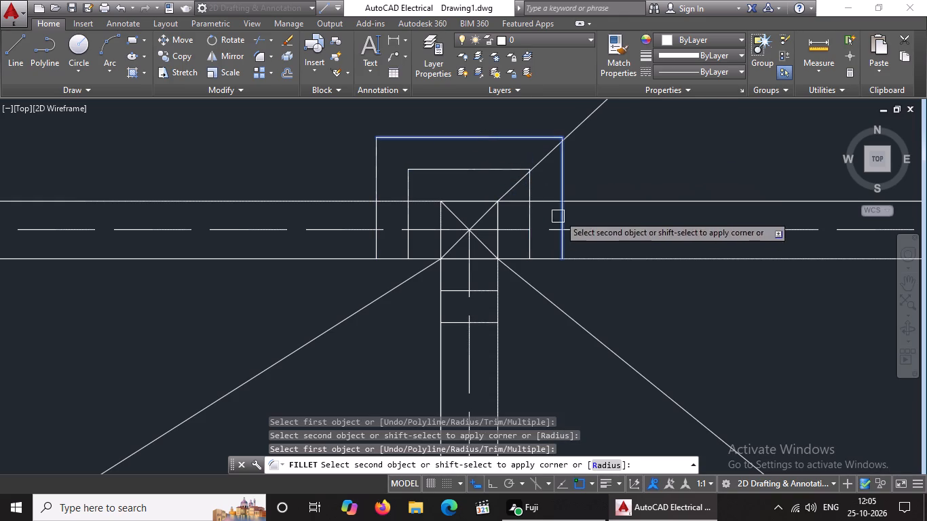
{"action": "left_click", "coordinate": [563, 218]}
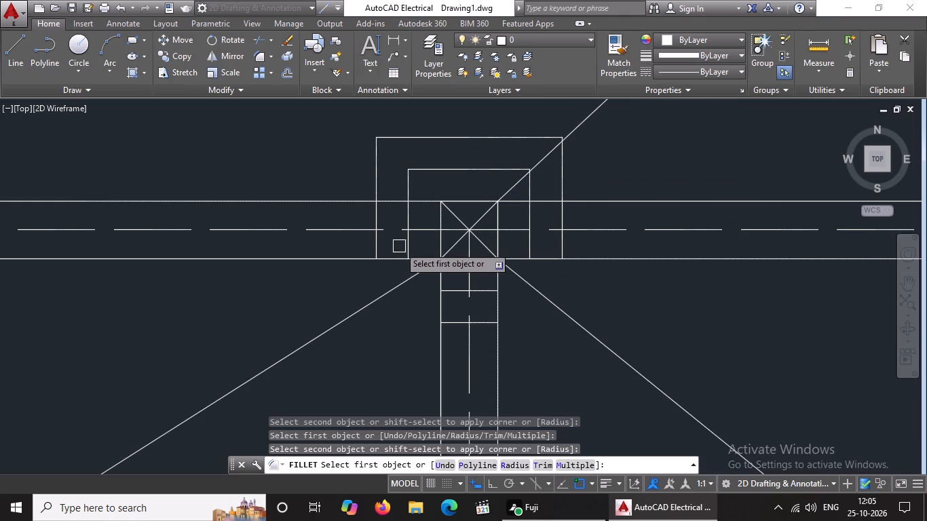
Fillet the two bottom corners of the inner and outer offset outlines around that same wall's middle column.
{"action": "left_click", "coordinate": [404, 245]}
{"action": "left_click", "coordinate": [453, 287]}
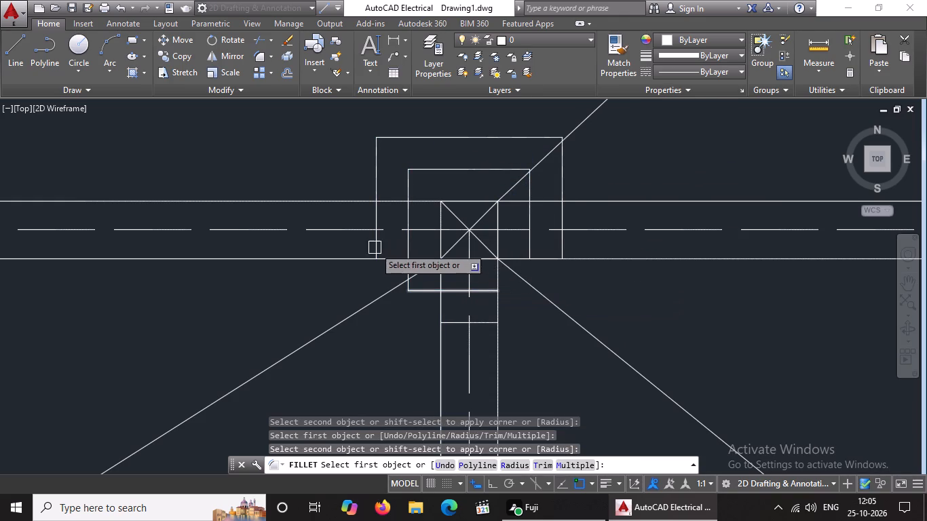
{"action": "left_click_drag", "start_coordinate": [376, 242], "coordinate": [377, 248]}
{"action": "left_click", "coordinate": [449, 319]}
{"action": "left_click_drag", "start_coordinate": [489, 290], "coordinate": [495, 284]}
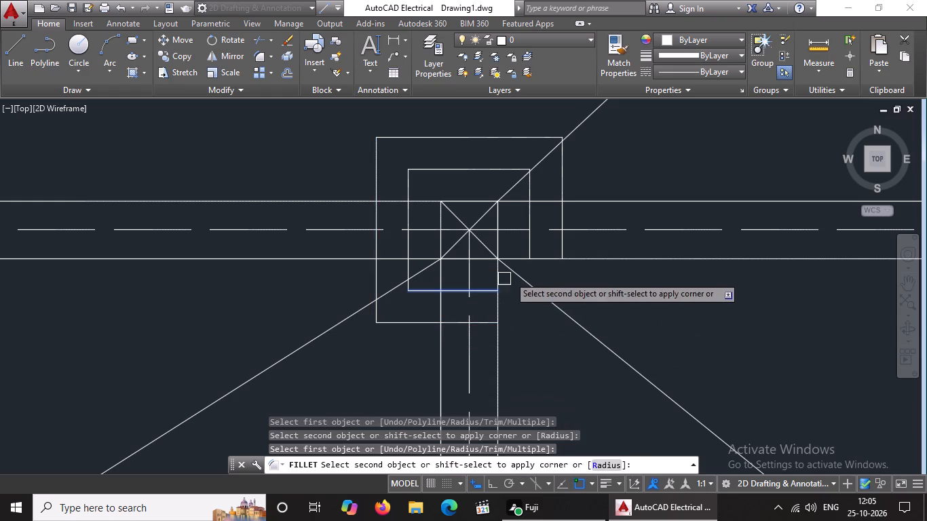
{"action": "left_click_drag", "start_coordinate": [530, 246], "coordinate": [529, 252]}
{"action": "left_click_drag", "start_coordinate": [482, 320], "coordinate": [509, 303]}
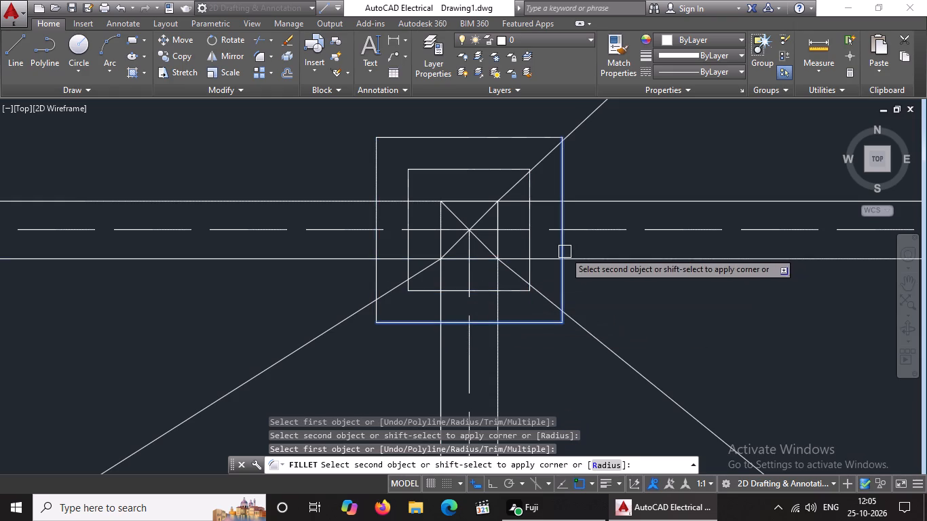
{"action": "left_click_drag", "start_coordinate": [563, 250], "coordinate": [562, 256]}
Fillet the top-left corner of the inner offset outline around the same wall's column below the short partition wall.
{"action": "scroll", "coordinate": [487, 294], "scroll_direction": "down", "scroll_amount": 4}
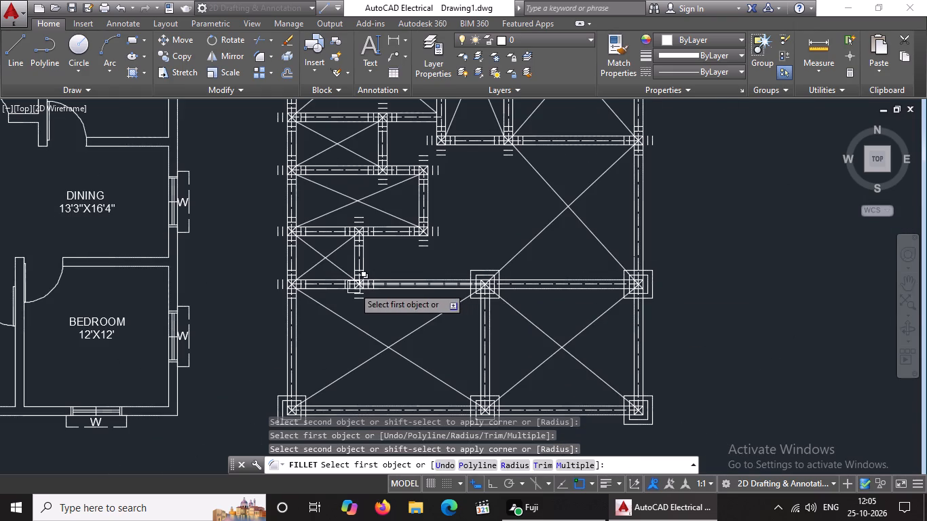
{"action": "scroll", "coordinate": [354, 287], "scroll_direction": "up", "scroll_amount": 3}
{"action": "scroll", "coordinate": [366, 281], "scroll_direction": "down", "scroll_amount": 6}
{"action": "scroll", "coordinate": [371, 312], "scroll_direction": "up", "scroll_amount": 2}
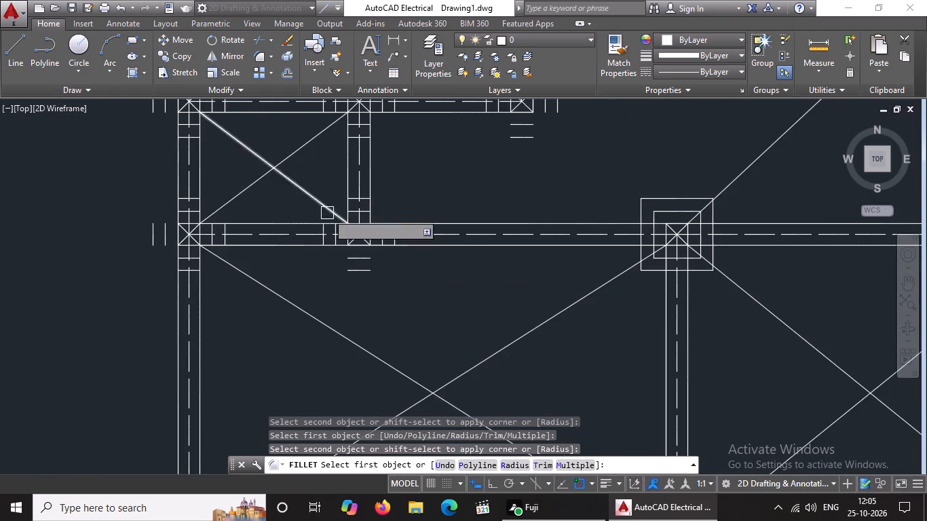
{"action": "scroll", "coordinate": [327, 213], "scroll_direction": "up", "scroll_amount": 3}
{"action": "left_click", "coordinate": [352, 275]}
{"action": "left_click", "coordinate": [423, 204]}
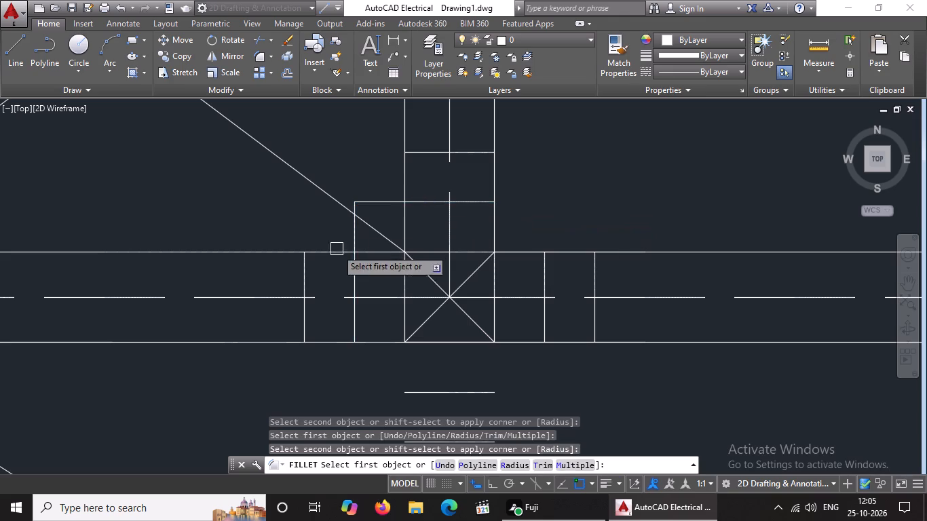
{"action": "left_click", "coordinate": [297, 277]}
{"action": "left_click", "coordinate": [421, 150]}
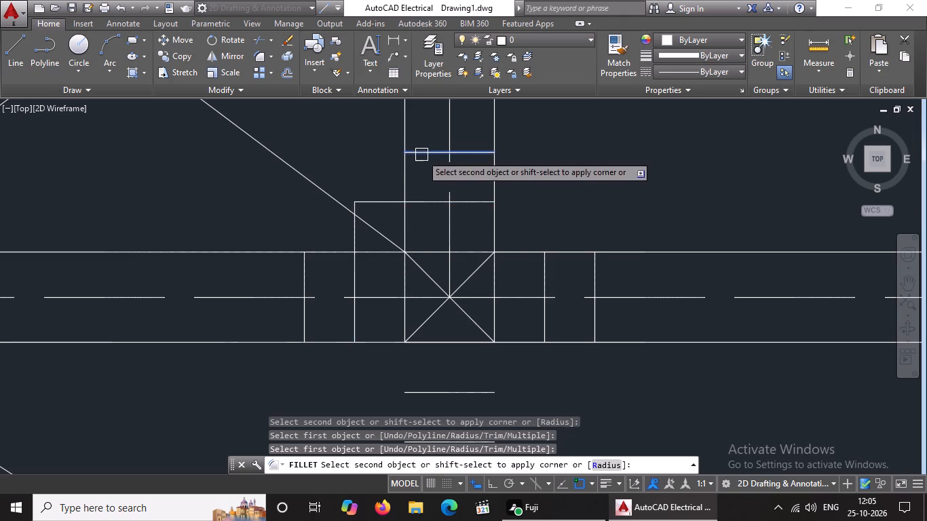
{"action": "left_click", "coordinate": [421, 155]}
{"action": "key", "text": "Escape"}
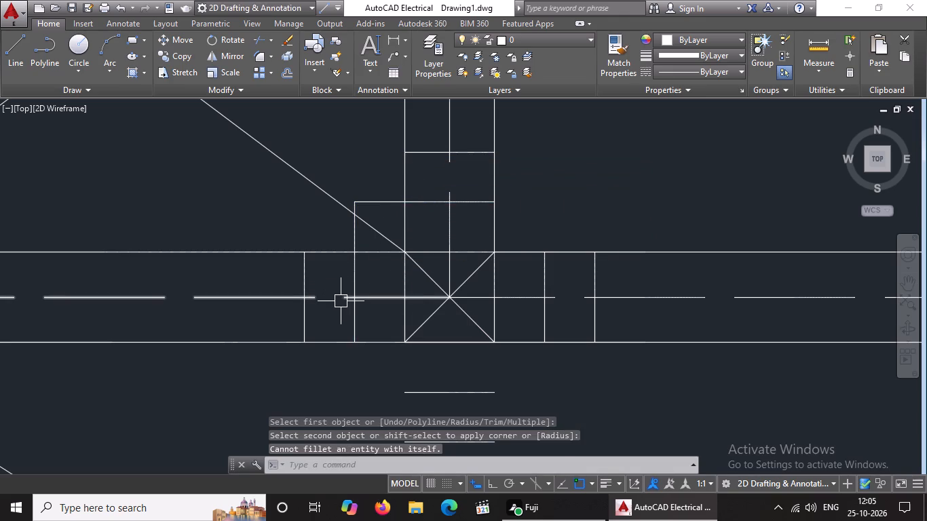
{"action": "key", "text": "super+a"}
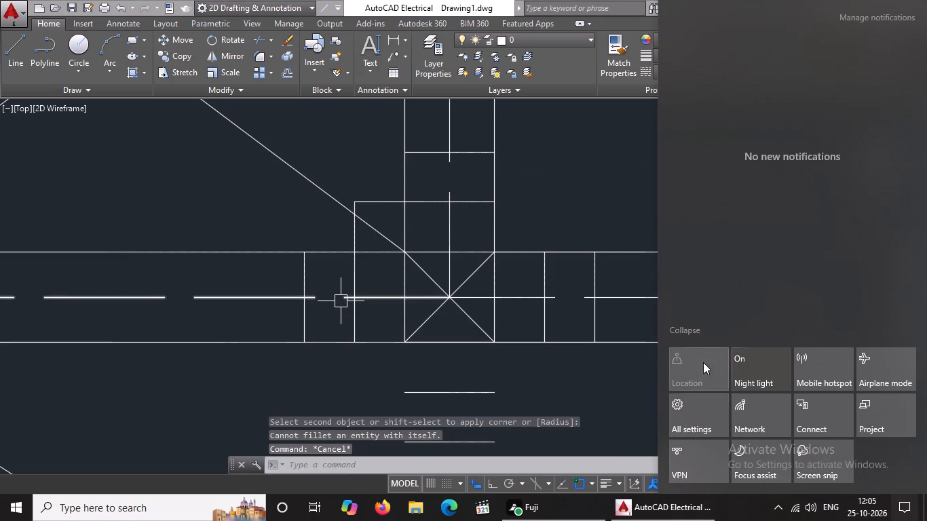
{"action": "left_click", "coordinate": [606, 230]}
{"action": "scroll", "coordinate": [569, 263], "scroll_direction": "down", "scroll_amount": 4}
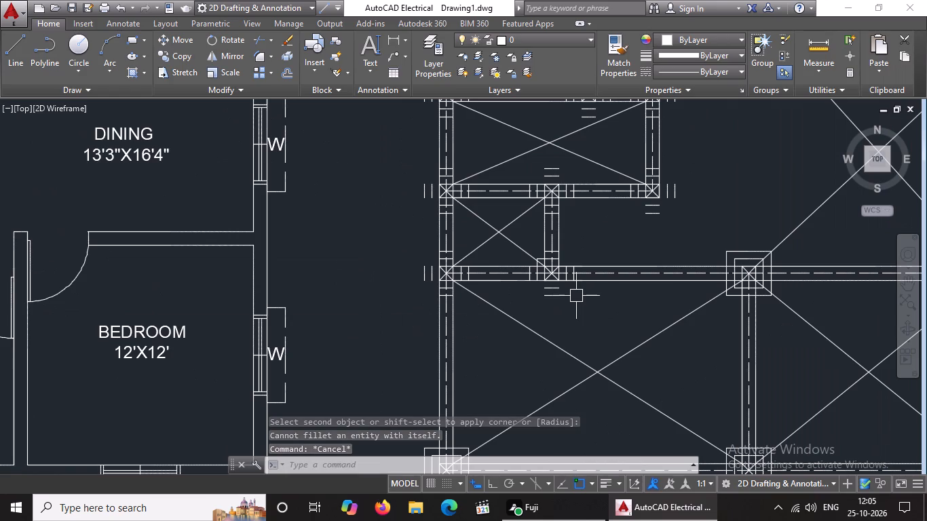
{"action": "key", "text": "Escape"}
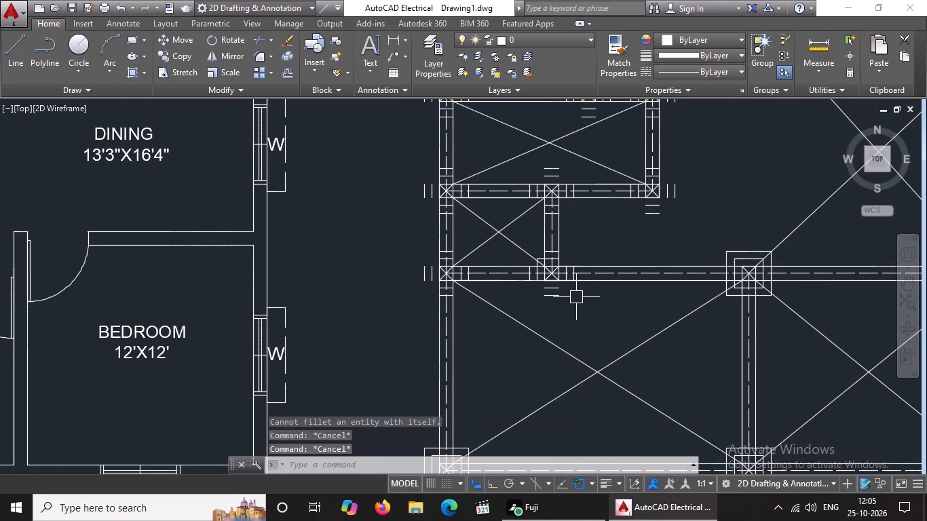
Fillet with radius 0 in multiple mode the remaining top corners of both offset outlines around the column below the short partition wall.
{"action": "key", "text": "f"}
{"action": "key", "text": "Return"}
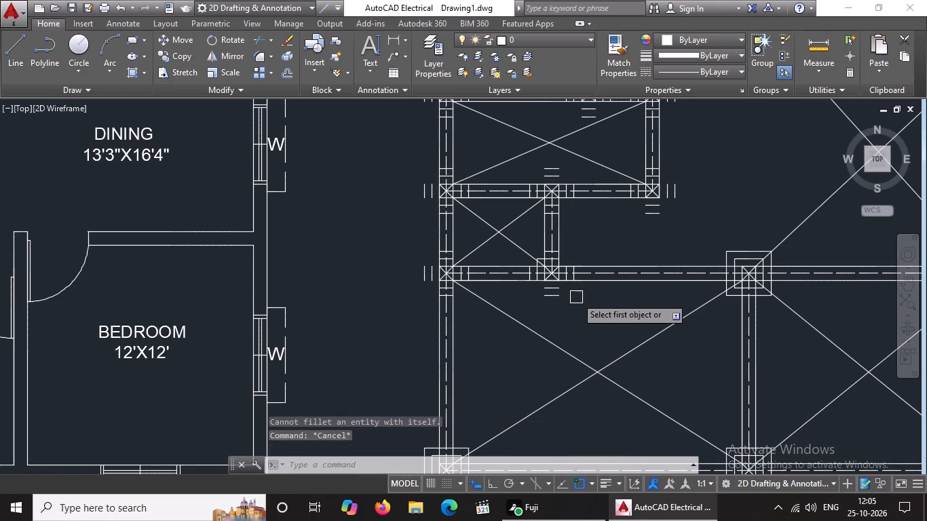
{"action": "key", "text": "m"}
{"action": "key", "text": "Return"}
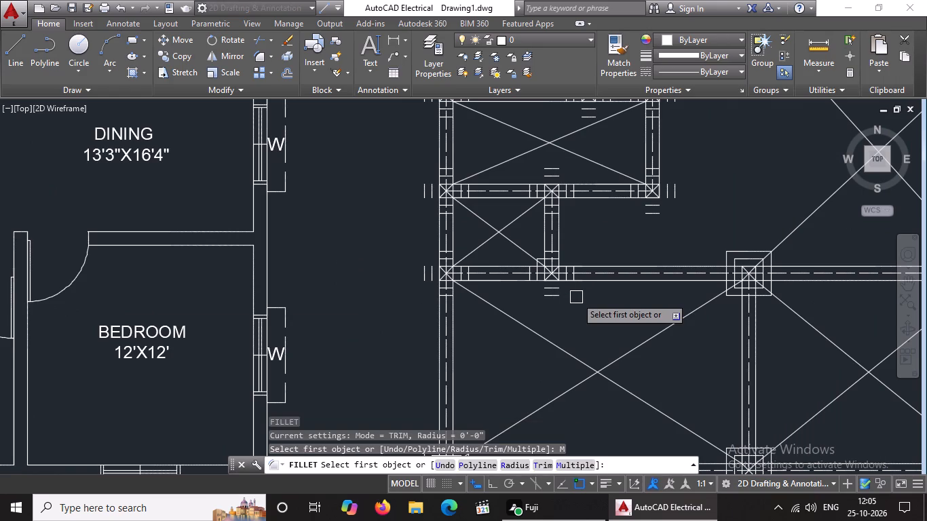
{"action": "key", "text": "r"}
{"action": "key", "text": "Return"}
{"action": "key", "text": "0"}
{"action": "key", "text": "Return"}
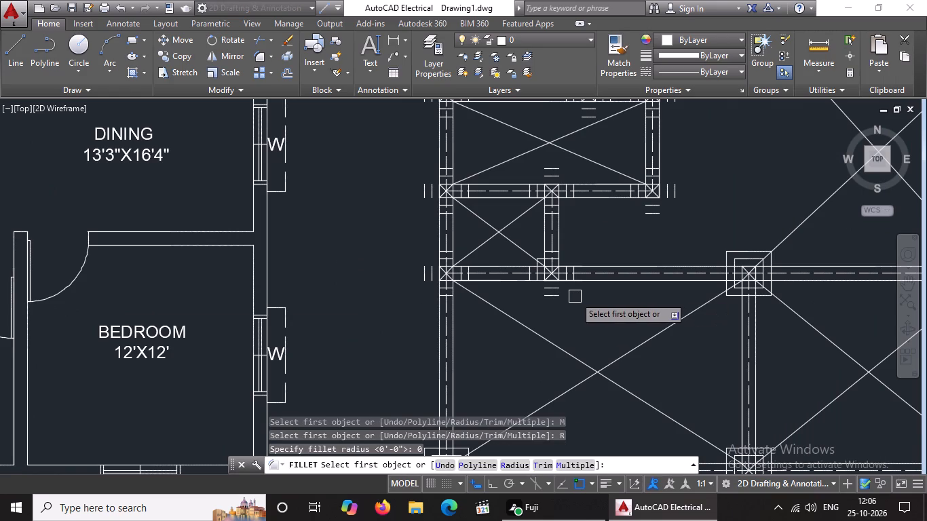
{"action": "middle_click_drag", "start_coordinate": [573, 296], "coordinate": [589, 207]}
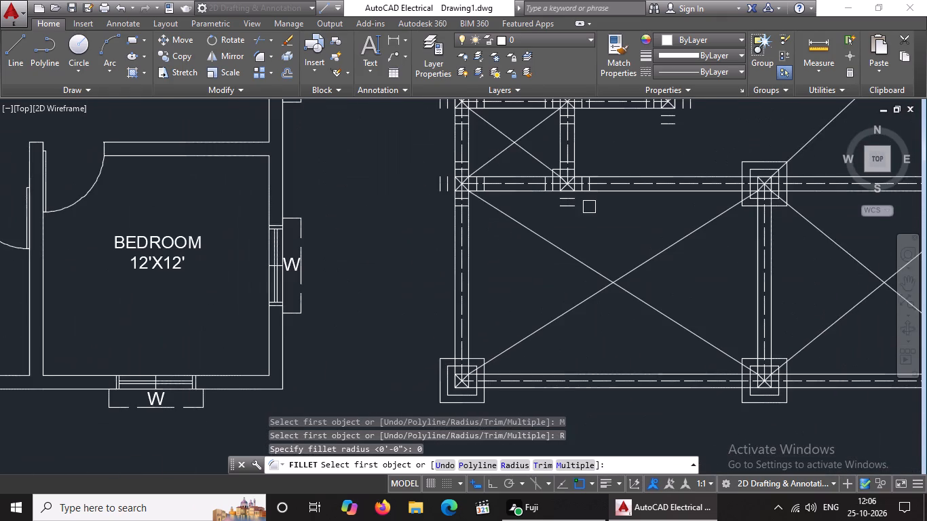
{"action": "middle_click_drag", "start_coordinate": [584, 224], "coordinate": [518, 343]}
{"action": "scroll", "coordinate": [514, 308], "scroll_direction": "up", "scroll_amount": 2}
{"action": "scroll", "coordinate": [419, 288], "scroll_direction": "up", "scroll_amount": 1}
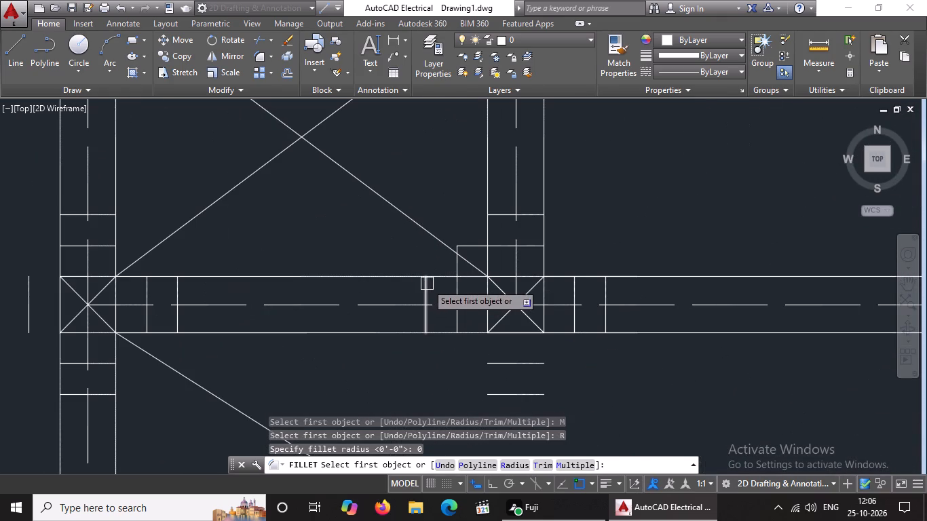
{"action": "left_click", "coordinate": [427, 284]}
{"action": "left_click", "coordinate": [497, 218]}
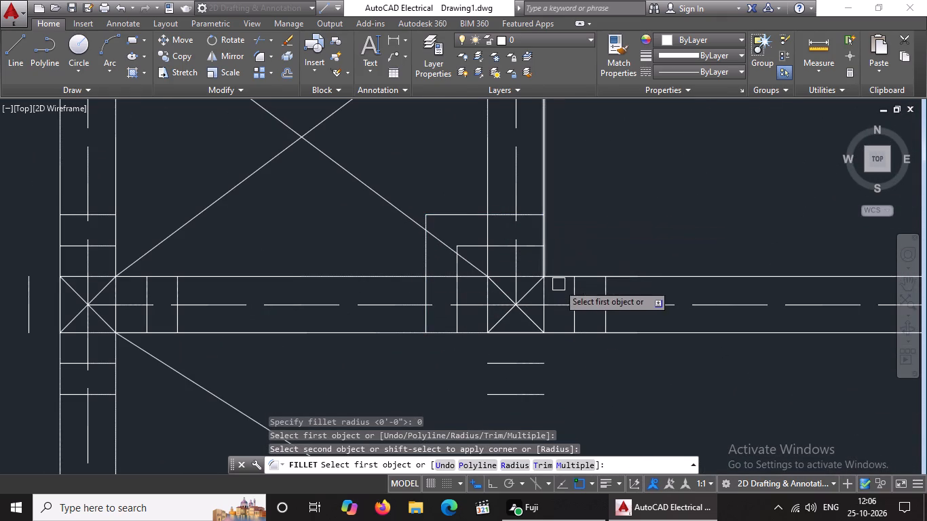
{"action": "left_click", "coordinate": [570, 288]}
{"action": "left_click", "coordinate": [529, 244]}
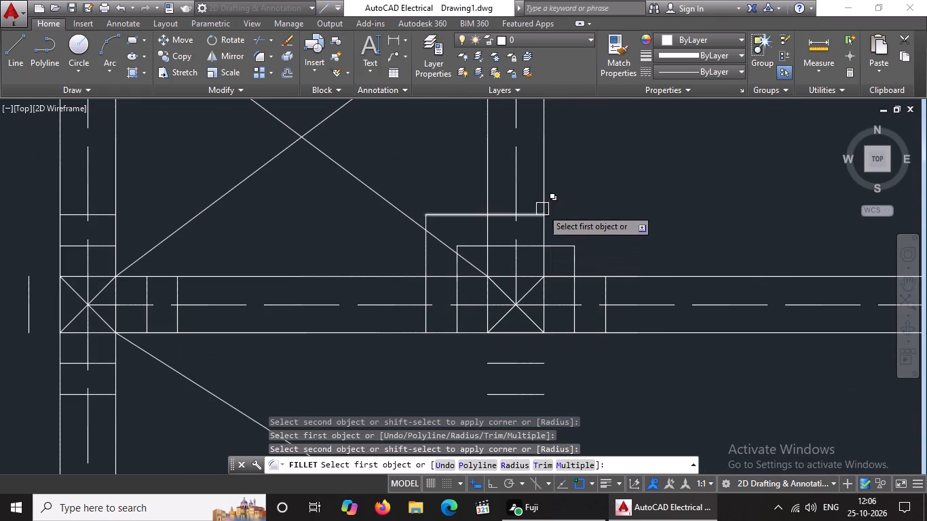
{"action": "left_click", "coordinate": [529, 215]}
{"action": "left_click", "coordinate": [607, 284]}
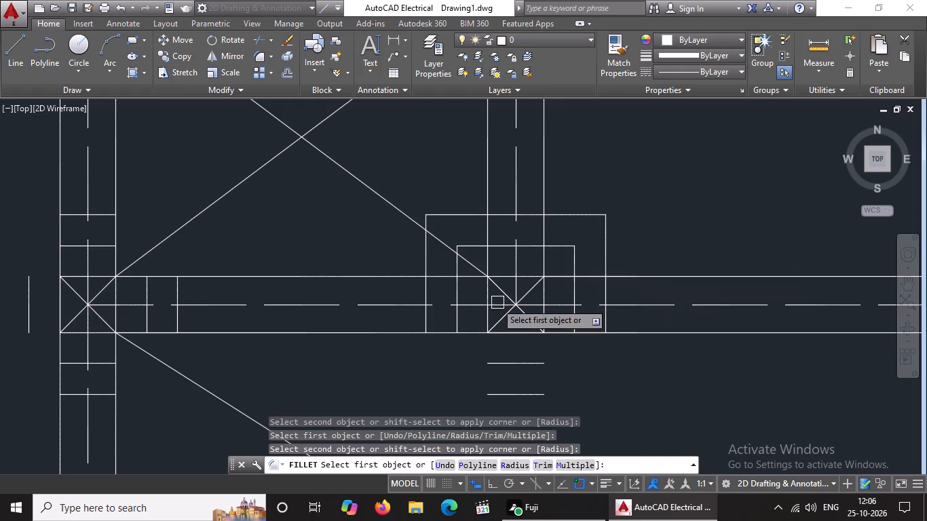
Fillet the two bottom corners of the inner and outer offset outlines around the column below the short partition wall.
{"action": "left_click", "coordinate": [459, 318]}
{"action": "left_click", "coordinate": [506, 366]}
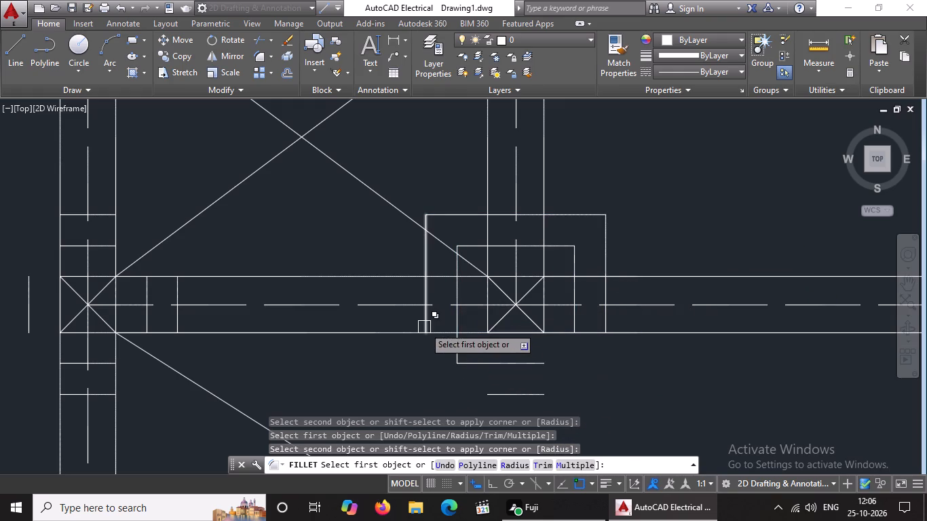
{"action": "left_click", "coordinate": [426, 315]}
{"action": "left_click", "coordinate": [512, 397]}
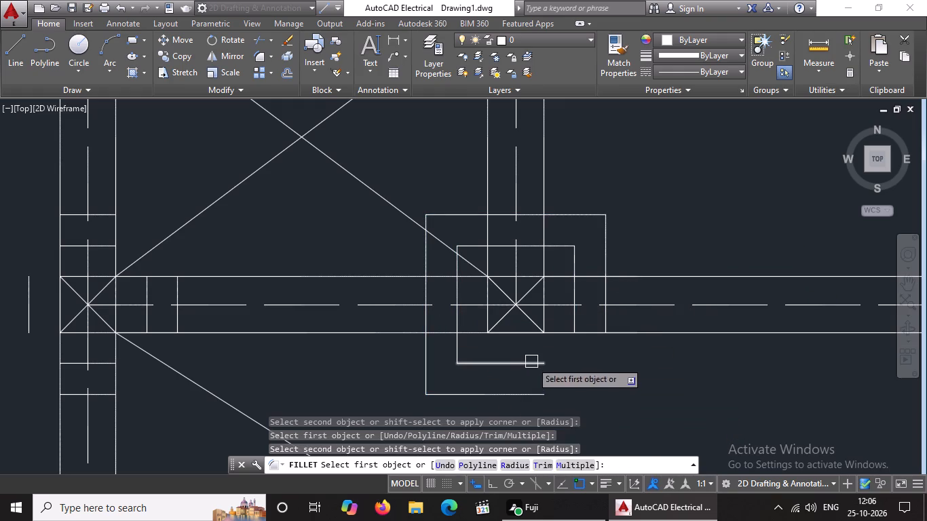
{"action": "left_click", "coordinate": [531, 361]}
{"action": "left_click", "coordinate": [571, 318]}
{"action": "left_click_drag", "start_coordinate": [540, 398], "coordinate": [558, 383]}
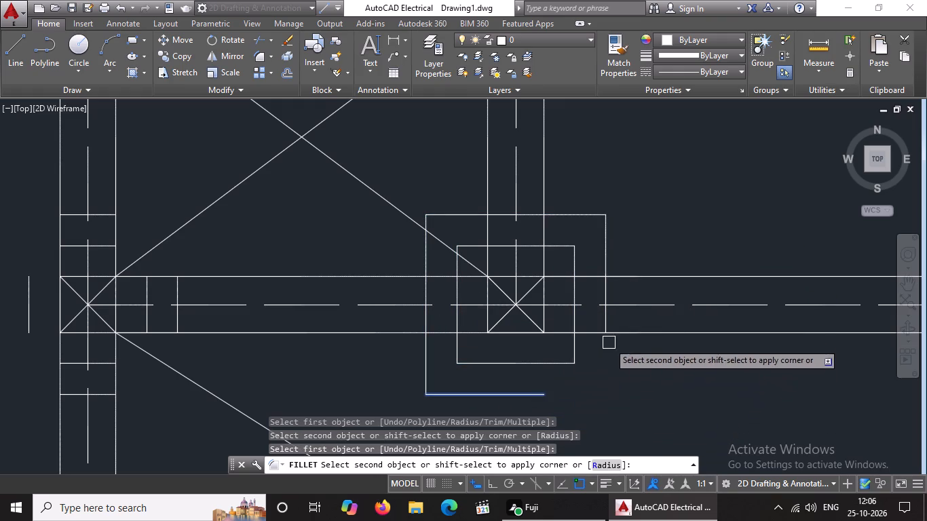
{"action": "left_click", "coordinate": [605, 320]}
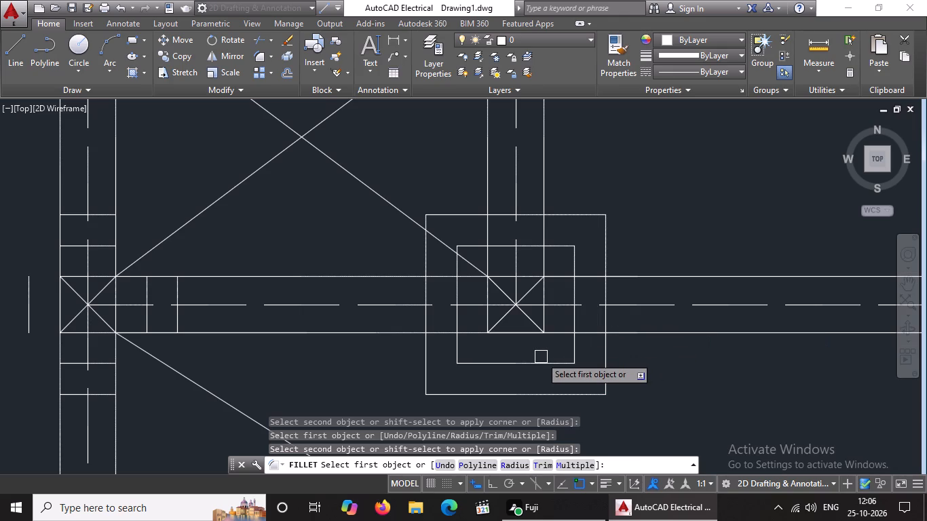
Fillet the two top corners of the inner and outer offset outlines around the same horizontal wall's left-end column.
{"action": "scroll", "coordinate": [541, 334], "scroll_direction": "down", "scroll_amount": 3}
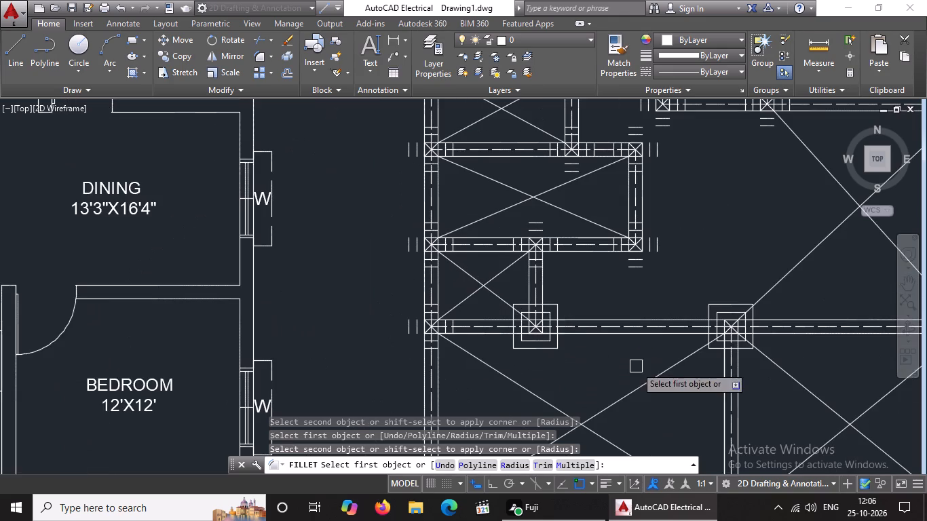
{"action": "middle_click_drag", "start_coordinate": [623, 355], "coordinate": [524, 305]}
{"action": "scroll", "coordinate": [521, 308], "scroll_direction": "down", "scroll_amount": 3}
{"action": "scroll", "coordinate": [396, 286], "scroll_direction": "up", "scroll_amount": 5}
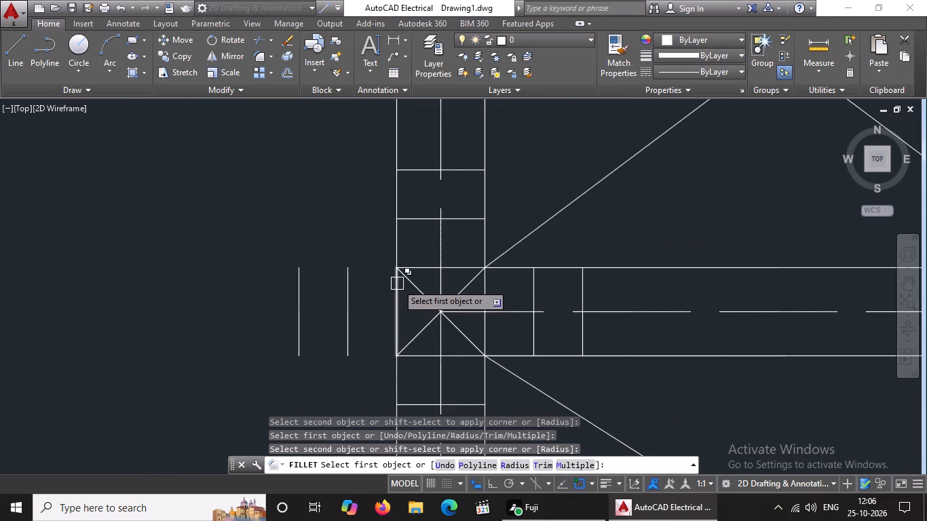
{"action": "left_click", "coordinate": [347, 282]}
{"action": "left_click", "coordinate": [415, 220]}
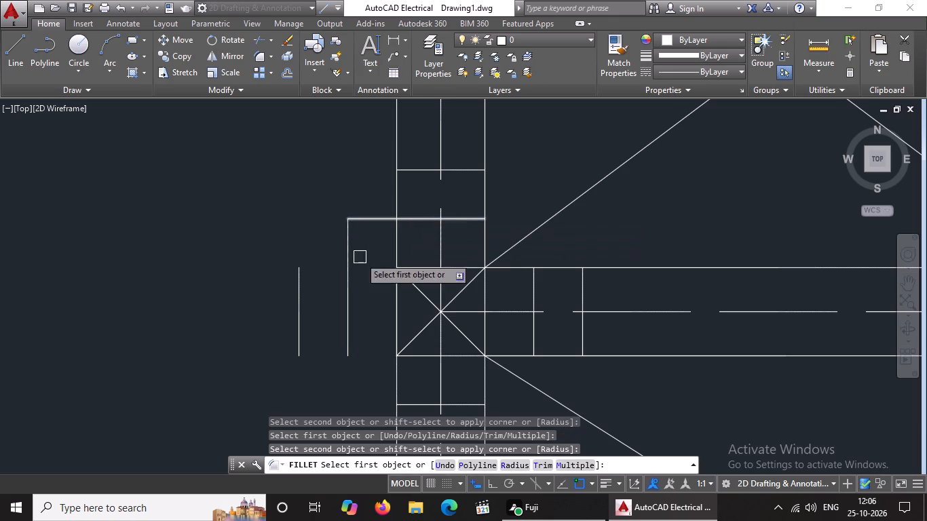
{"action": "left_click", "coordinate": [297, 274]}
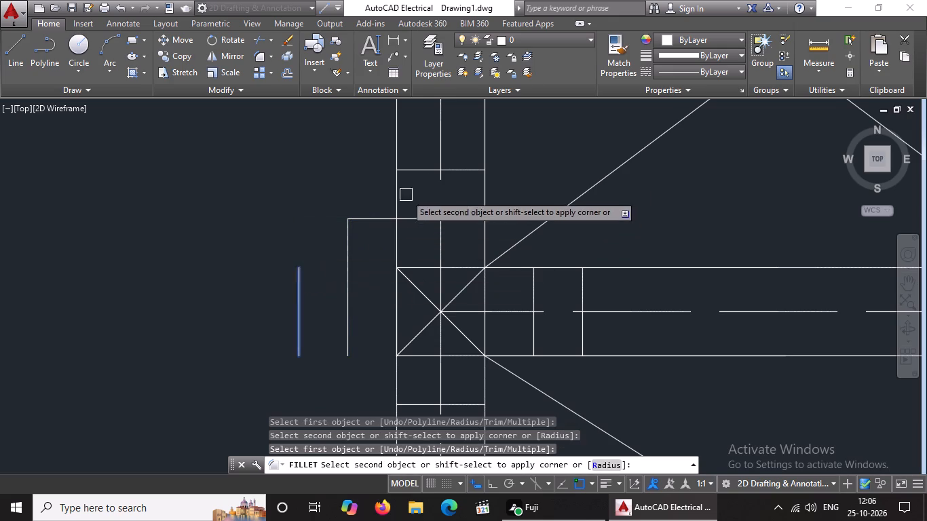
{"action": "left_click", "coordinate": [418, 168]}
{"action": "left_click", "coordinate": [531, 288]}
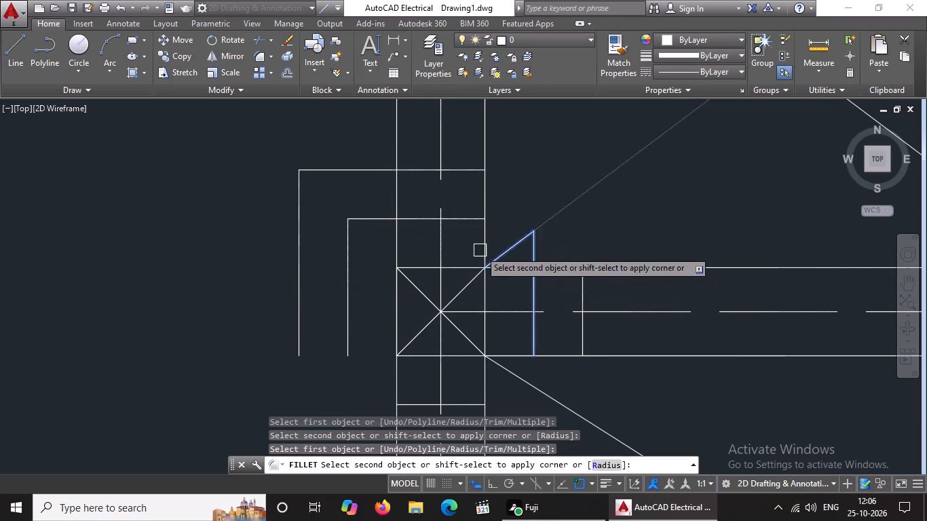
{"action": "left_click", "coordinate": [453, 222]}
{"action": "left_click", "coordinate": [466, 169]}
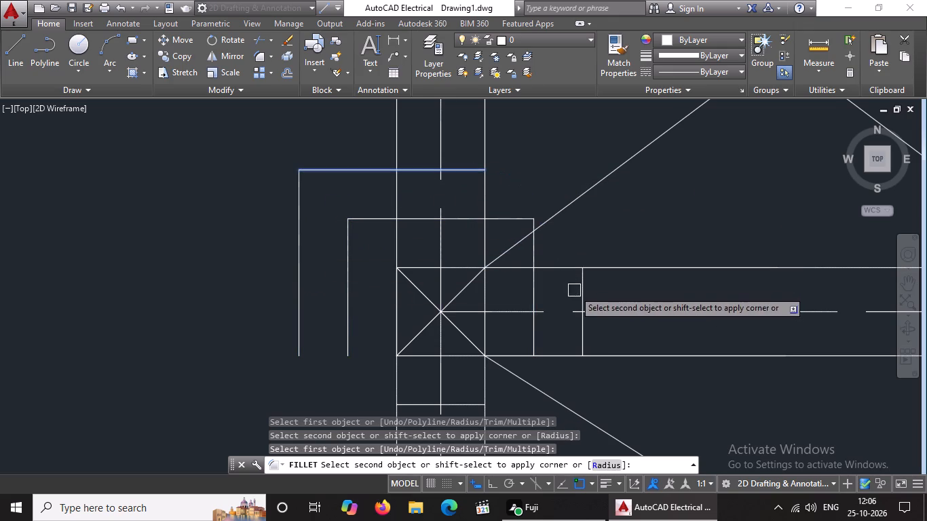
{"action": "left_click", "coordinate": [582, 288]}
Fillet the two bottom corners of the inner and outer offset outlines around that same left-end column.
{"action": "scroll", "coordinate": [531, 261], "scroll_direction": "down", "scroll_amount": 3}
{"action": "scroll", "coordinate": [532, 304], "scroll_direction": "up", "scroll_amount": 2}
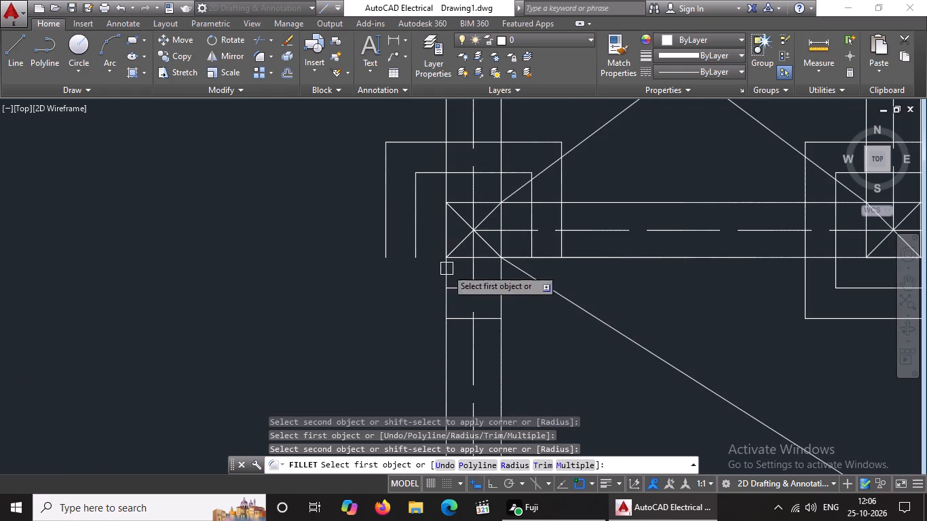
{"action": "left_click", "coordinate": [417, 239]}
{"action": "left_click", "coordinate": [464, 291]}
{"action": "left_click", "coordinate": [384, 250]}
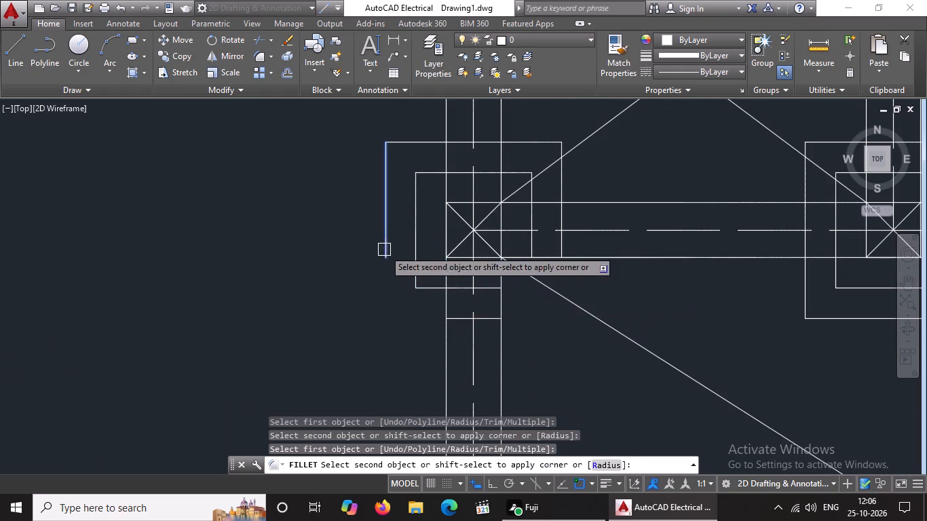
{"action": "left_click", "coordinate": [463, 316]}
{"action": "left_click", "coordinate": [491, 290]}
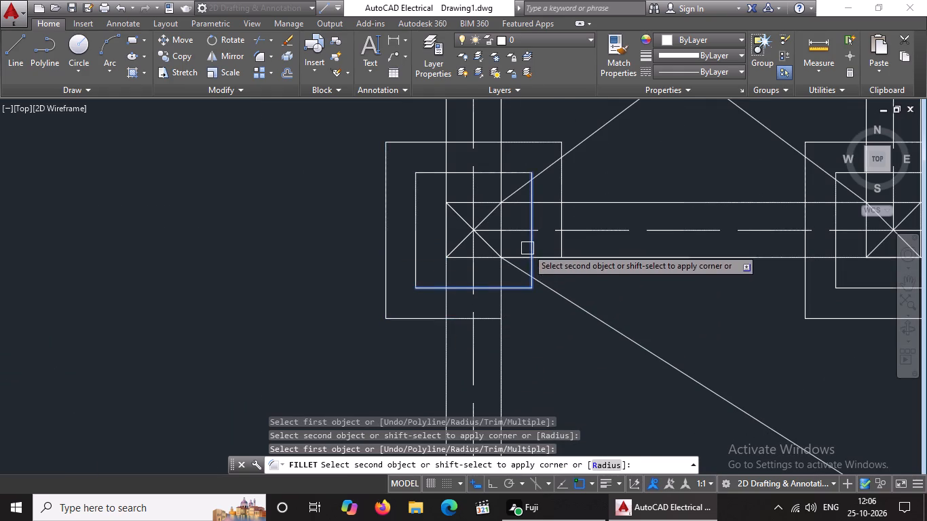
{"action": "left_click", "coordinate": [528, 247]}
{"action": "left_click", "coordinate": [490, 320]}
{"action": "left_click", "coordinate": [559, 247]}
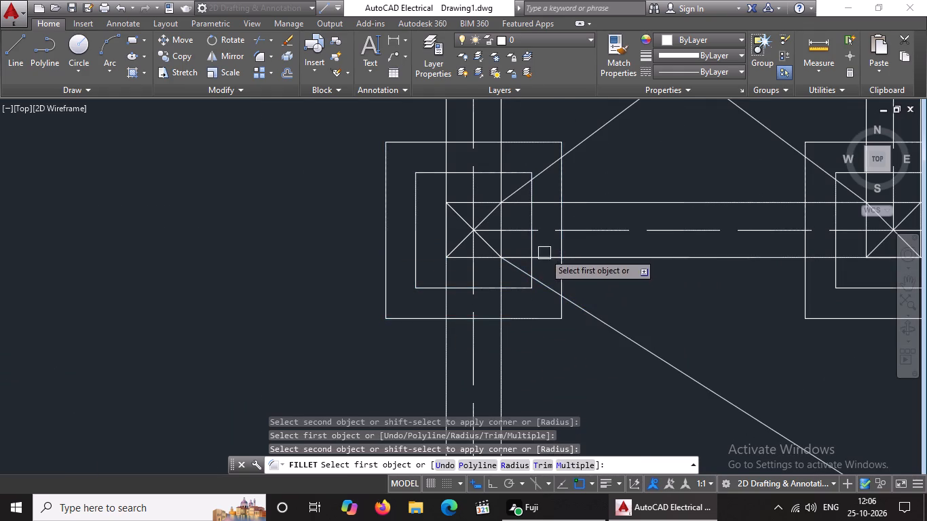
Fillet the two top corners of both offset outlines around the left-end column of the next horizontal wall up, above the short partition.
{"action": "scroll", "coordinate": [544, 253], "scroll_direction": "down", "scroll_amount": 7}
{"action": "middle_click_drag", "start_coordinate": [567, 306], "coordinate": [531, 367]}
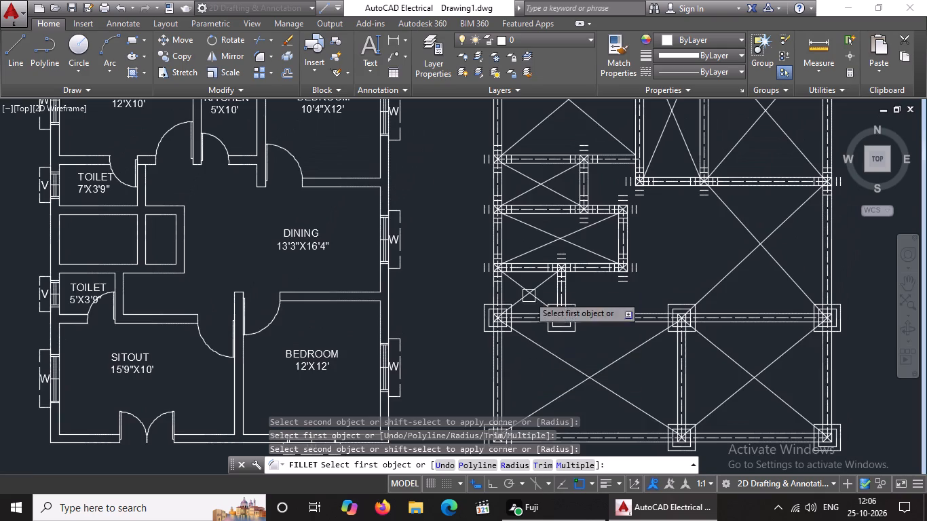
{"action": "scroll", "coordinate": [535, 269], "scroll_direction": "up", "scroll_amount": 2}
{"action": "scroll", "coordinate": [423, 265], "scroll_direction": "up", "scroll_amount": 2}
{"action": "left_click", "coordinate": [399, 248]}
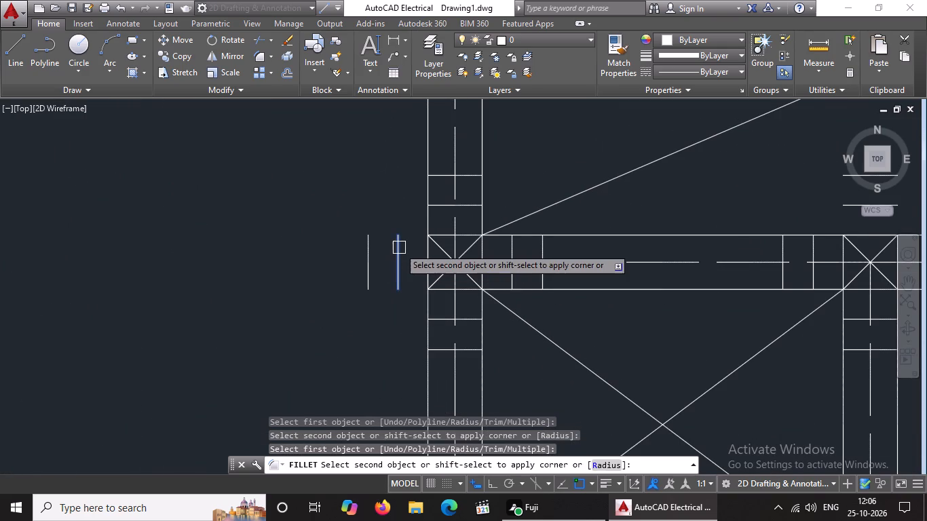
{"action": "left_click", "coordinate": [442, 201]}
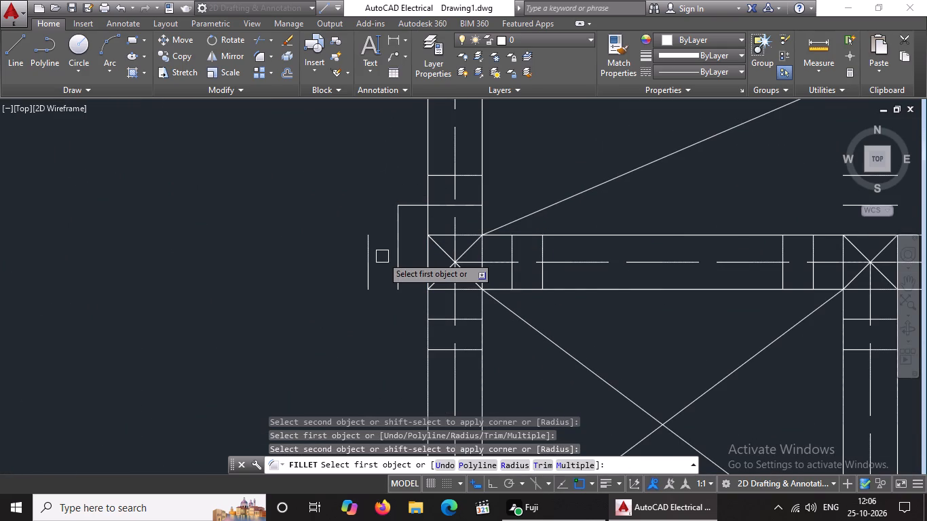
{"action": "left_click", "coordinate": [369, 248]}
{"action": "left_click", "coordinate": [438, 176]}
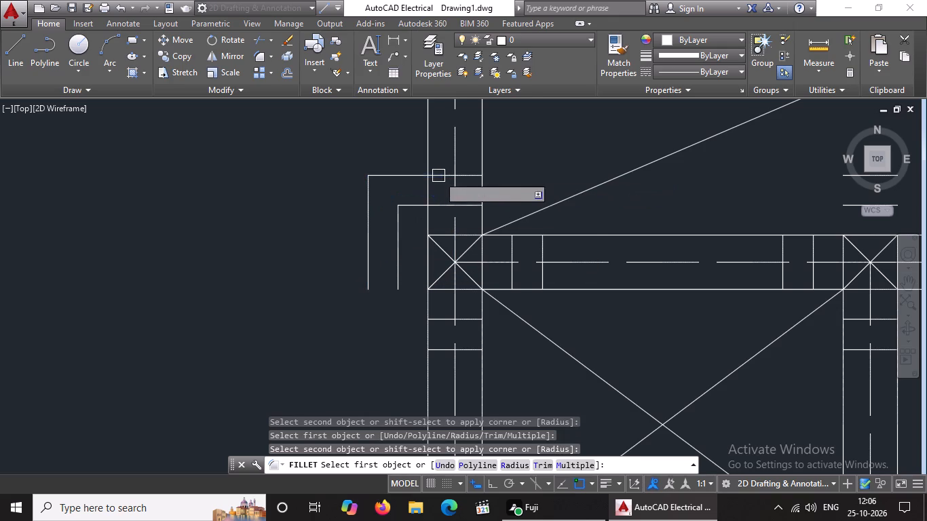
{"action": "left_click", "coordinate": [512, 247]}
{"action": "left_click", "coordinate": [467, 206]}
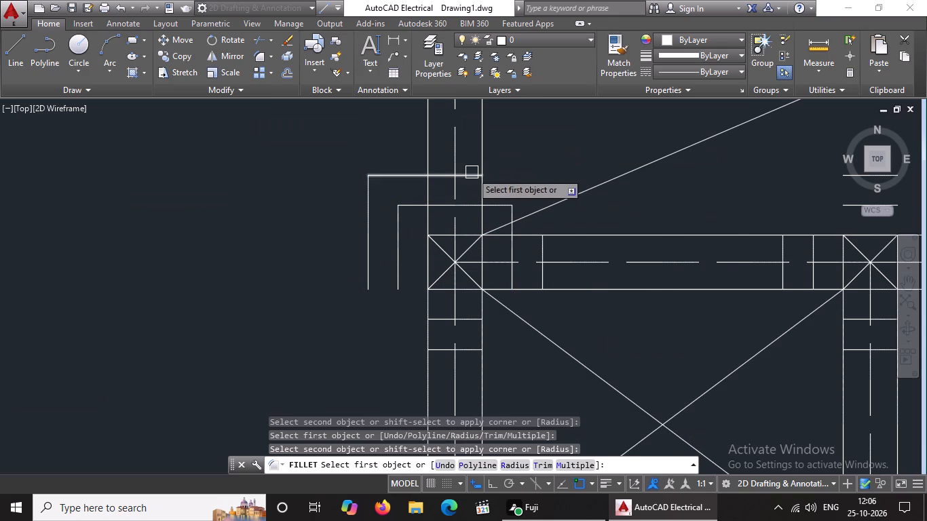
{"action": "left_click", "coordinate": [472, 172]}
{"action": "left_click", "coordinate": [546, 243]}
Fillet the two bottom corners of the inner and outer offset outlines around that upper wall's left-end column.
{"action": "scroll", "coordinate": [473, 197], "scroll_direction": "down", "scroll_amount": 3}
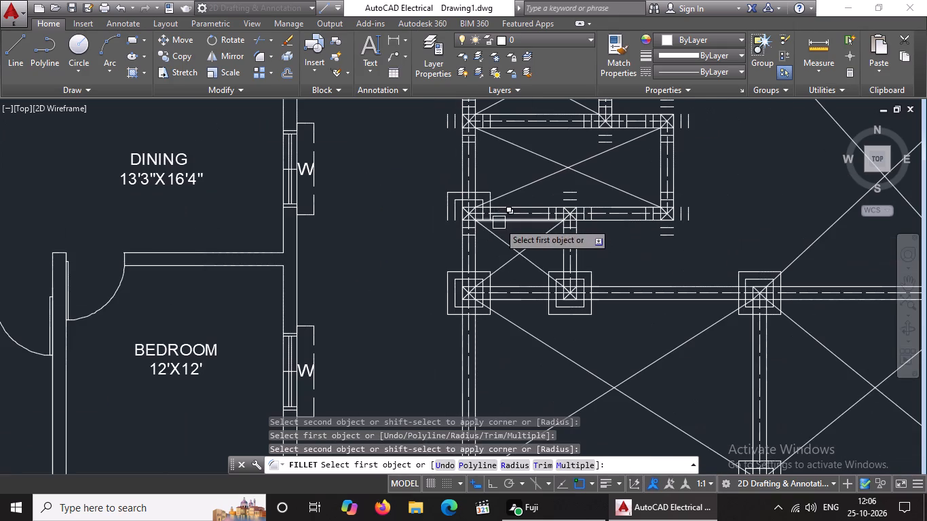
{"action": "scroll", "coordinate": [460, 211], "scroll_direction": "up", "scroll_amount": 3}
{"action": "left_click", "coordinate": [433, 220]}
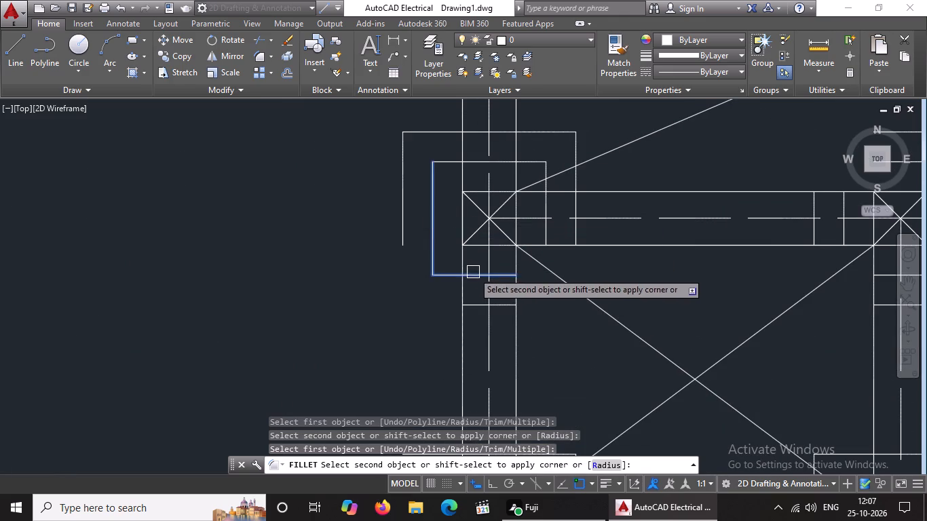
{"action": "left_click", "coordinate": [473, 272]}
{"action": "left_click", "coordinate": [400, 221]}
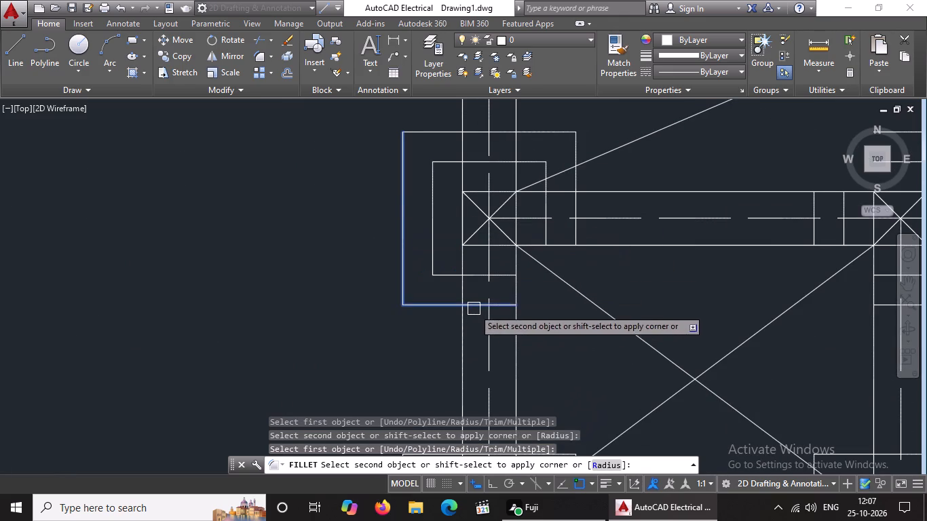
{"action": "left_click", "coordinate": [474, 308]}
{"action": "left_click", "coordinate": [506, 273]}
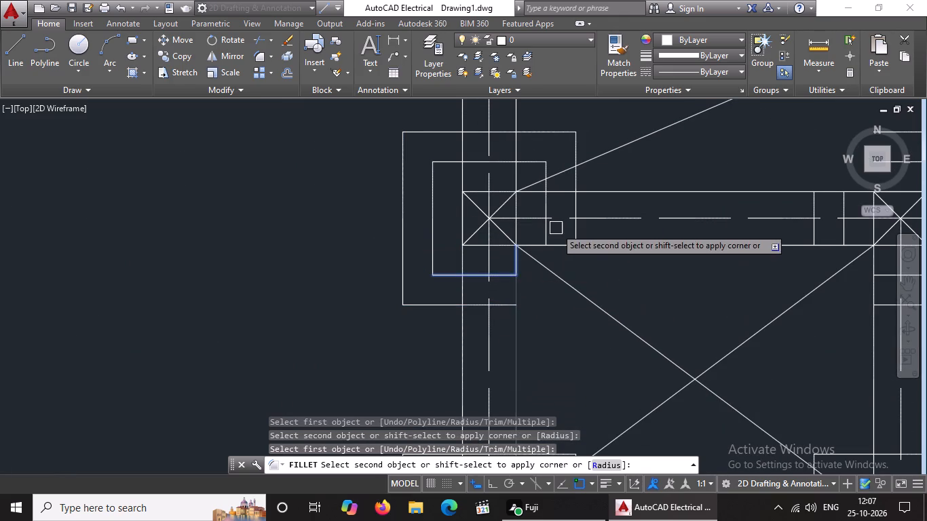
{"action": "left_click", "coordinate": [546, 233]}
{"action": "left_click", "coordinate": [506, 306]}
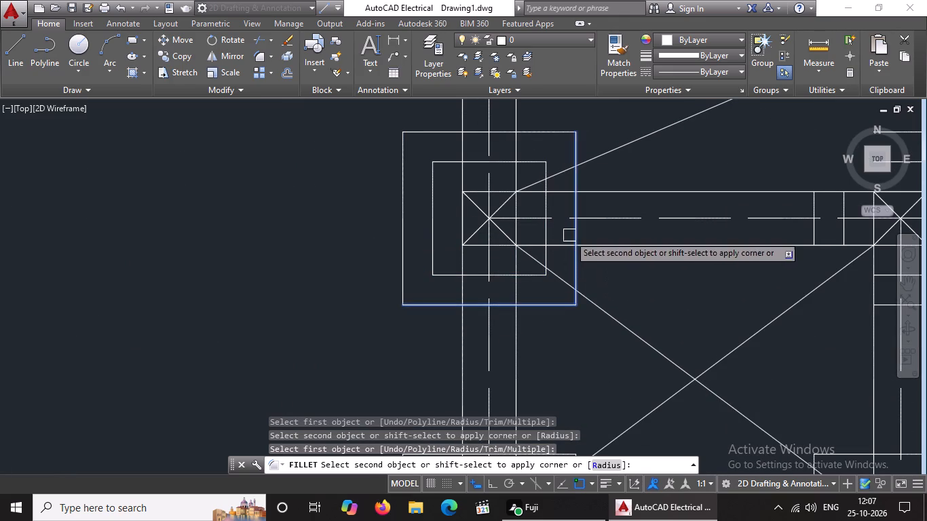
{"action": "left_click", "coordinate": [573, 231]}
Fillet the two top corners of both offset outlines around the column where the short partition meets the upper horizontal wall.
{"action": "scroll", "coordinate": [573, 240], "scroll_direction": "down", "scroll_amount": 5}
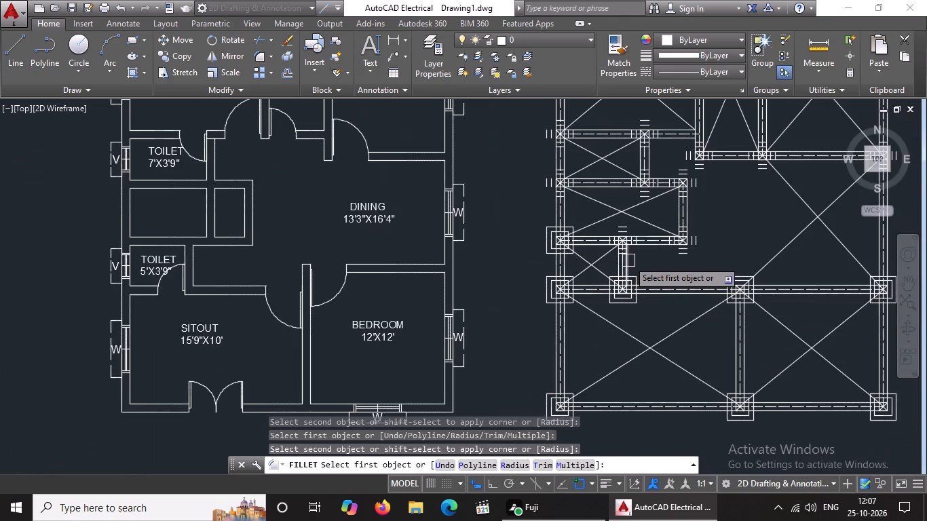
{"action": "middle_click_drag", "start_coordinate": [665, 260], "coordinate": [584, 331]}
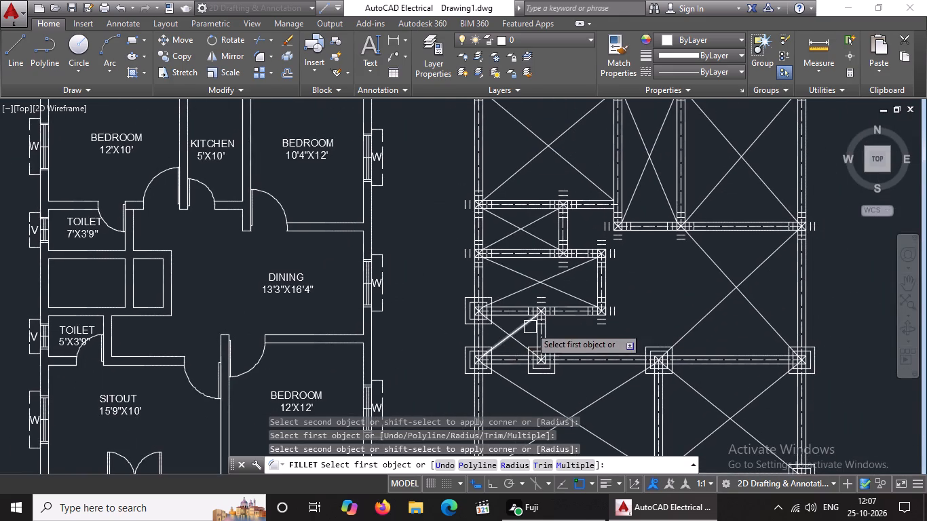
{"action": "scroll", "coordinate": [530, 327], "scroll_direction": "up", "scroll_amount": 3}
{"action": "scroll", "coordinate": [560, 258], "scroll_direction": "up", "scroll_amount": 2}
{"action": "left_click_drag", "start_coordinate": [497, 254], "coordinate": [504, 246]}
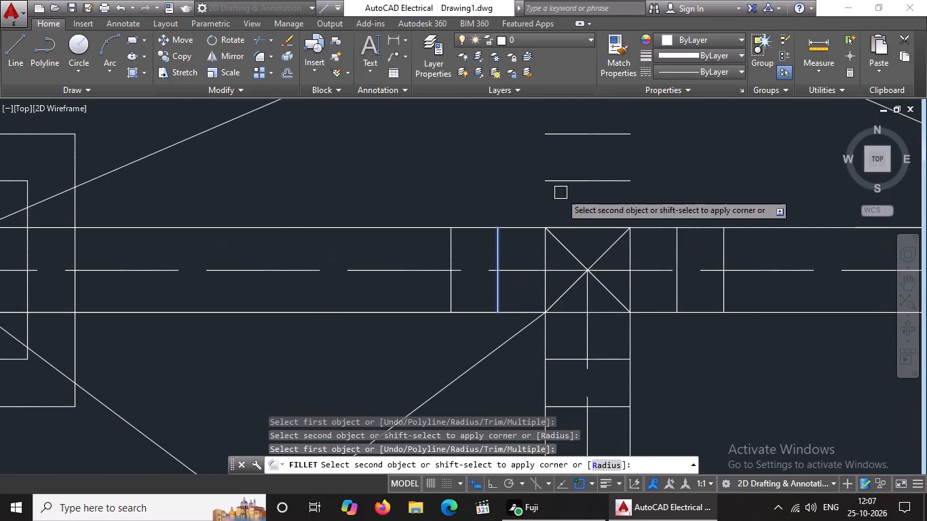
{"action": "left_click", "coordinate": [567, 183]}
{"action": "left_click", "coordinate": [447, 255]}
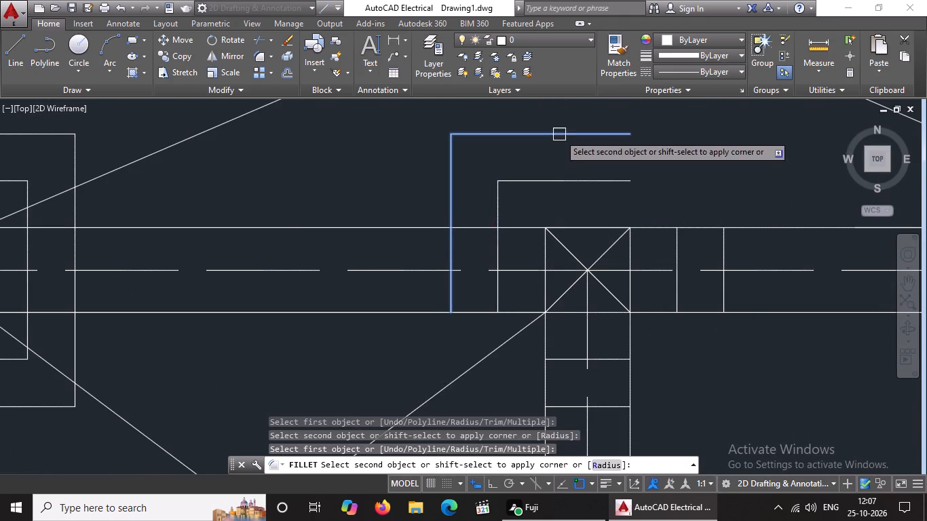
{"action": "left_click", "coordinate": [559, 134]}
{"action": "left_click", "coordinate": [676, 251]}
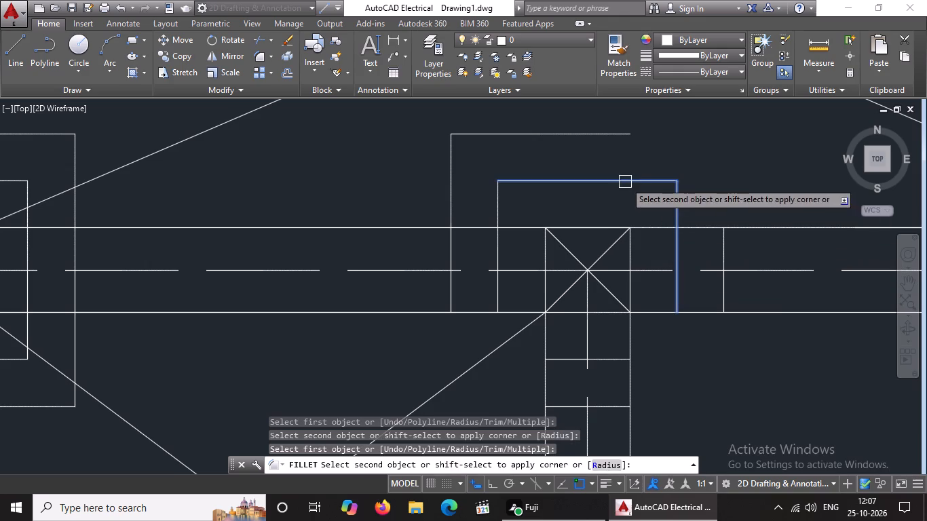
{"action": "left_click", "coordinate": [625, 182]}
{"action": "left_click", "coordinate": [625, 136]}
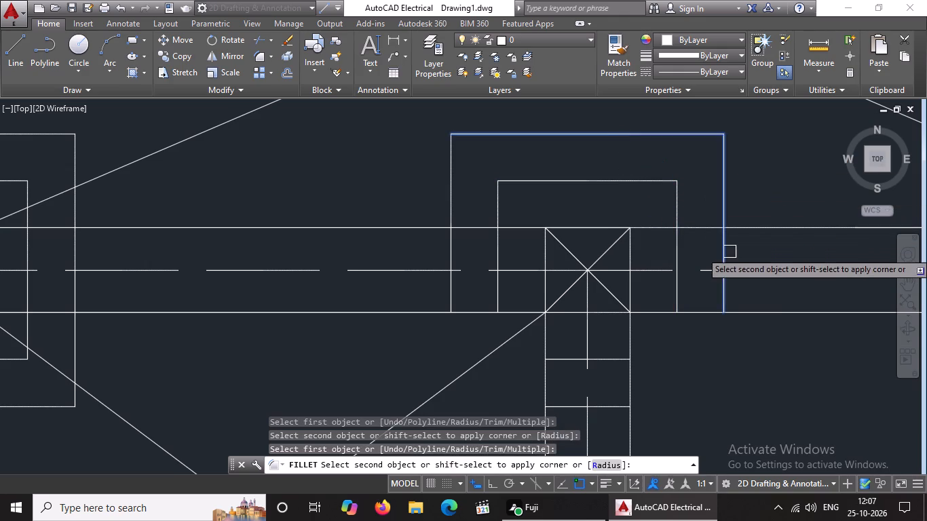
{"action": "left_click", "coordinate": [730, 252]}
{"action": "scroll", "coordinate": [647, 252], "scroll_direction": "down", "scroll_amount": 4}
{"action": "scroll", "coordinate": [666, 249], "scroll_direction": "up", "scroll_amount": 2}
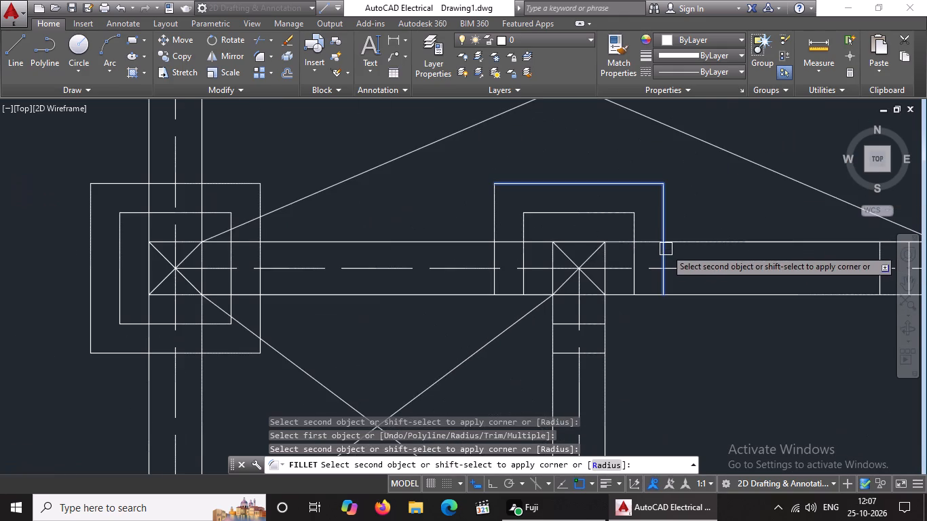
{"action": "left_click", "coordinate": [661, 254]}
Fillet the two bottom corners of the inner and outer offset outlines around the column atop the short partition.
{"action": "left_click", "coordinate": [521, 281]}
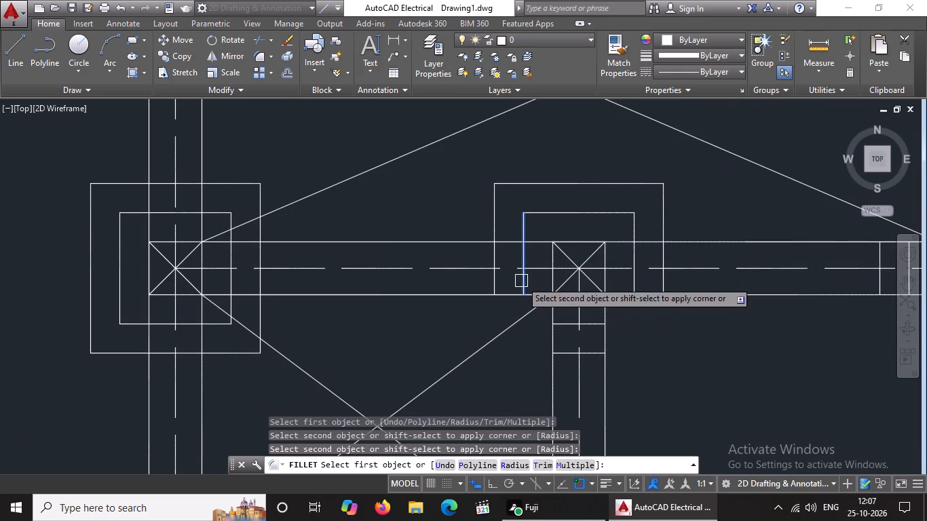
{"action": "left_click", "coordinate": [568, 322]}
{"action": "left_click", "coordinate": [492, 281]}
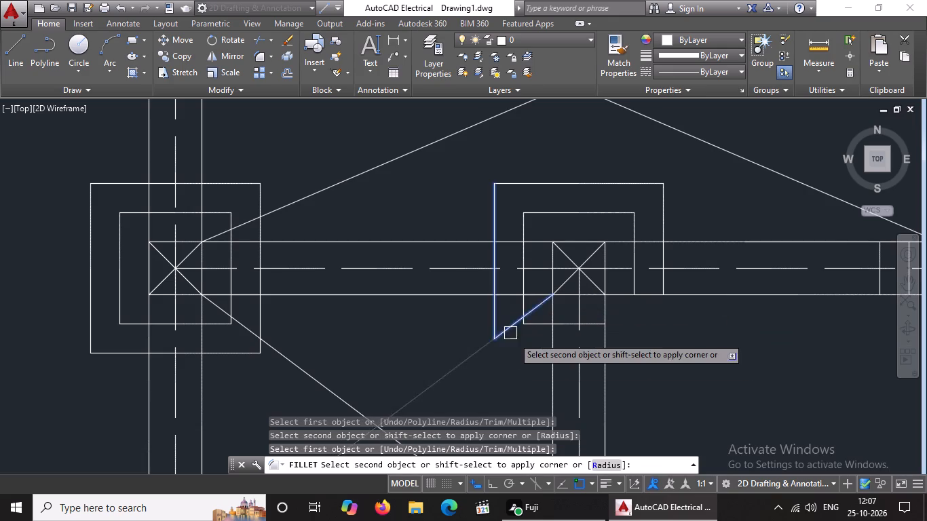
{"action": "left_click", "coordinate": [563, 355]}
{"action": "left_click", "coordinate": [591, 326]}
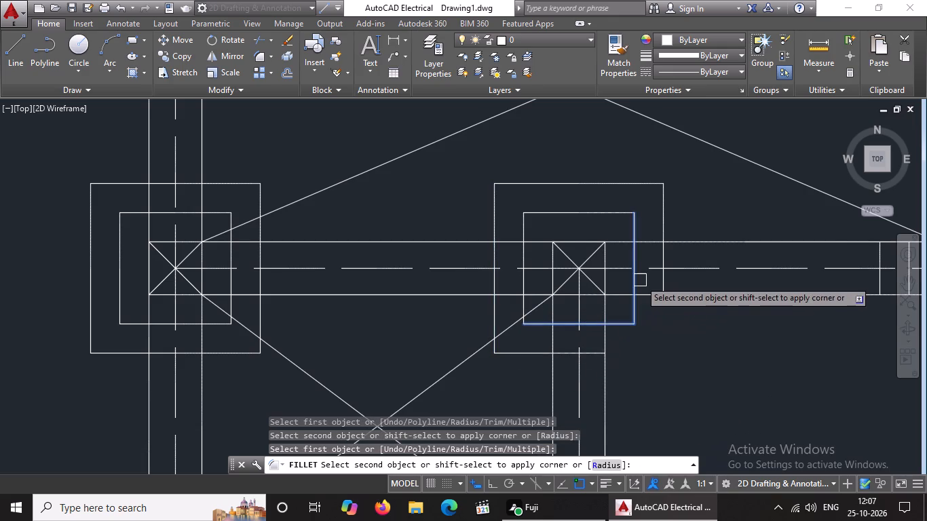
{"action": "left_click", "coordinate": [635, 284]}
{"action": "left_click", "coordinate": [592, 351]}
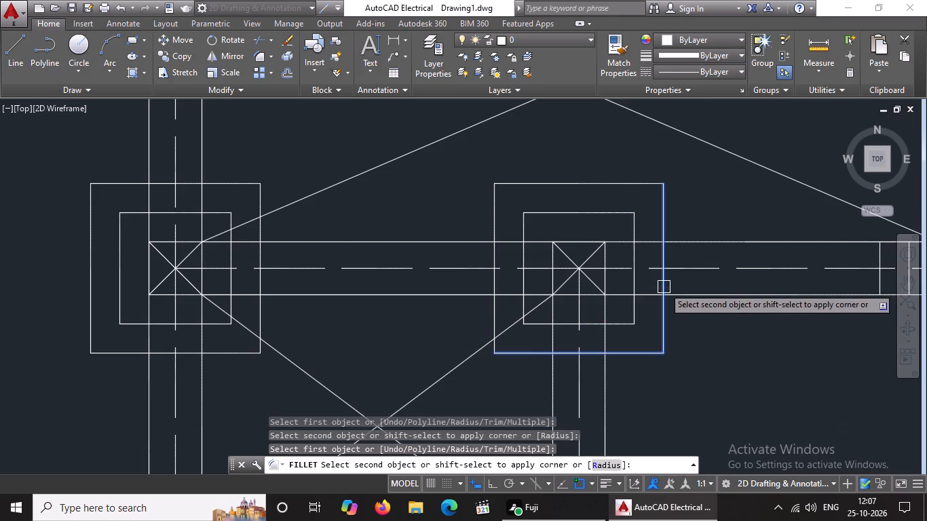
{"action": "left_click", "coordinate": [664, 286]}
Fillet the two top corners of the inner and outer offset outlines around the same horizontal wall's right-end column.
{"action": "scroll", "coordinate": [583, 308], "scroll_direction": "down", "scroll_amount": 5}
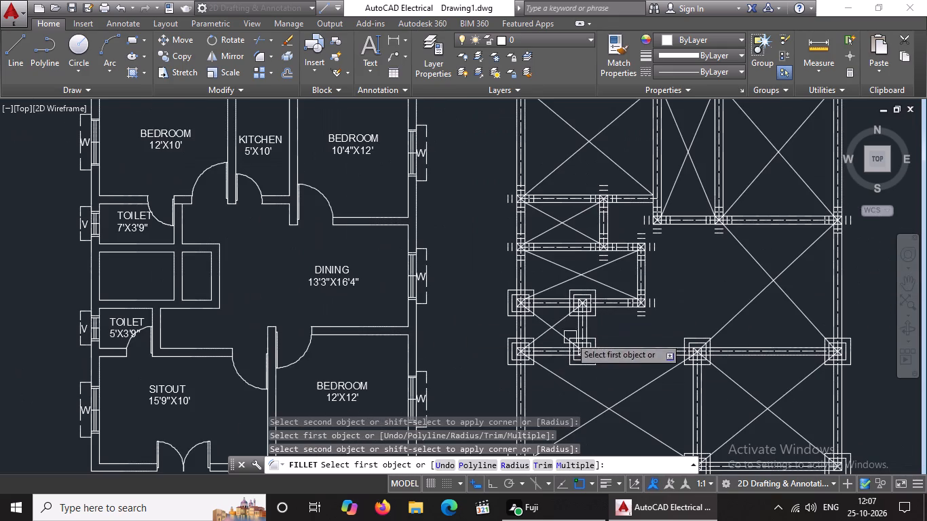
{"action": "scroll", "coordinate": [630, 311], "scroll_direction": "up", "scroll_amount": 3}
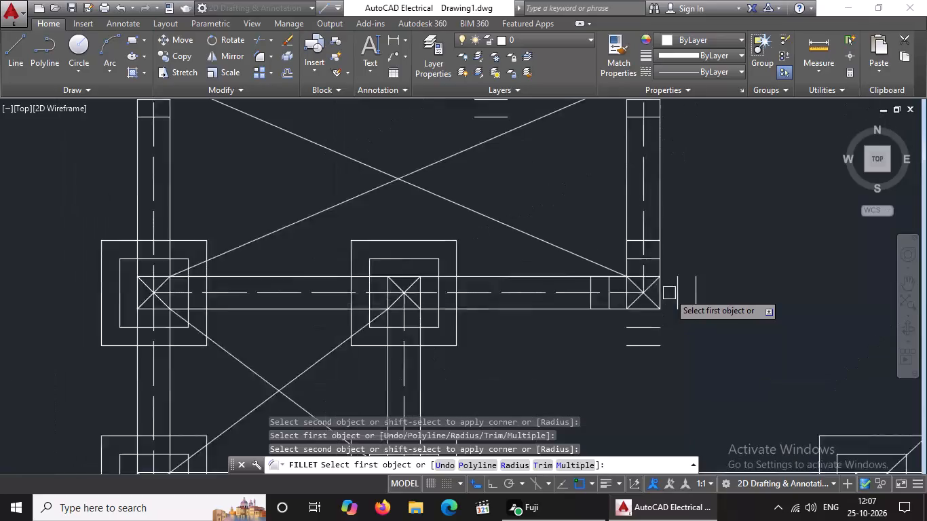
{"action": "scroll", "coordinate": [669, 293], "scroll_direction": "up", "scroll_amount": 1}
{"action": "scroll", "coordinate": [567, 279], "scroll_direction": "up", "scroll_amount": 1}
{"action": "left_click_drag", "start_coordinate": [571, 279], "coordinate": [578, 271]}
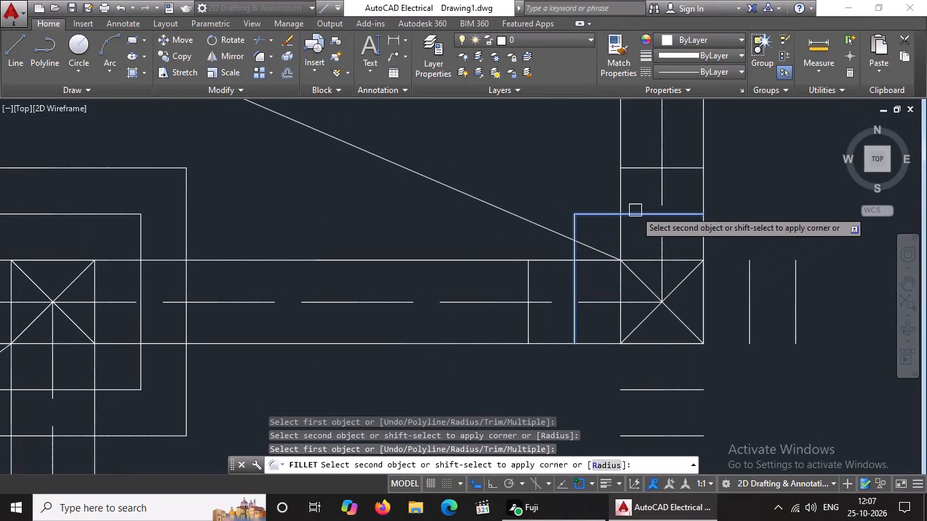
{"action": "left_click", "coordinate": [637, 213]}
{"action": "left_click_drag", "start_coordinate": [529, 277], "coordinate": [534, 269]}
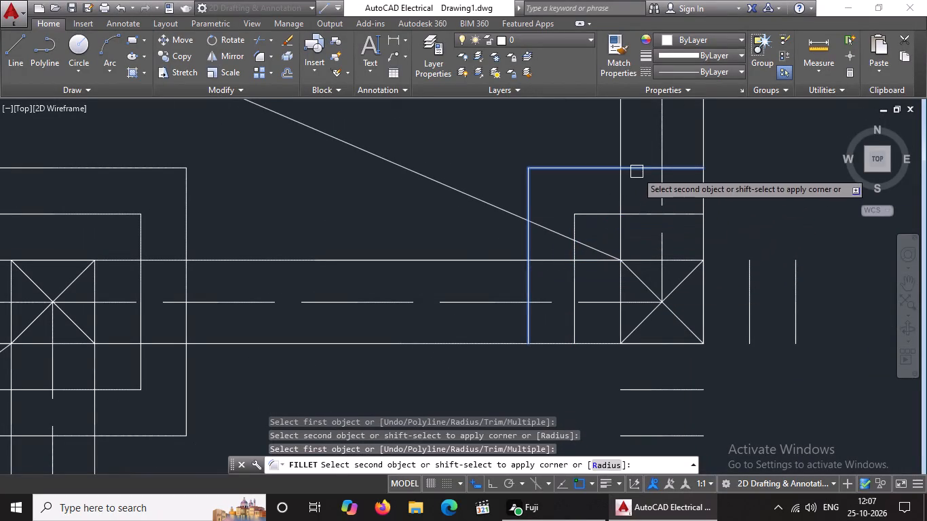
{"action": "left_click", "coordinate": [637, 172]}
{"action": "left_click", "coordinate": [751, 265]}
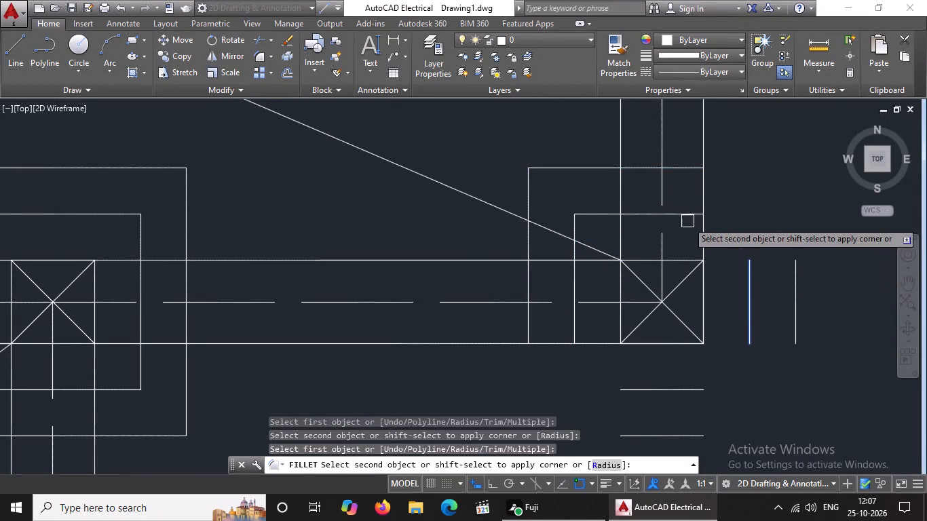
{"action": "left_click", "coordinate": [680, 217]}
{"action": "left_click", "coordinate": [681, 172]}
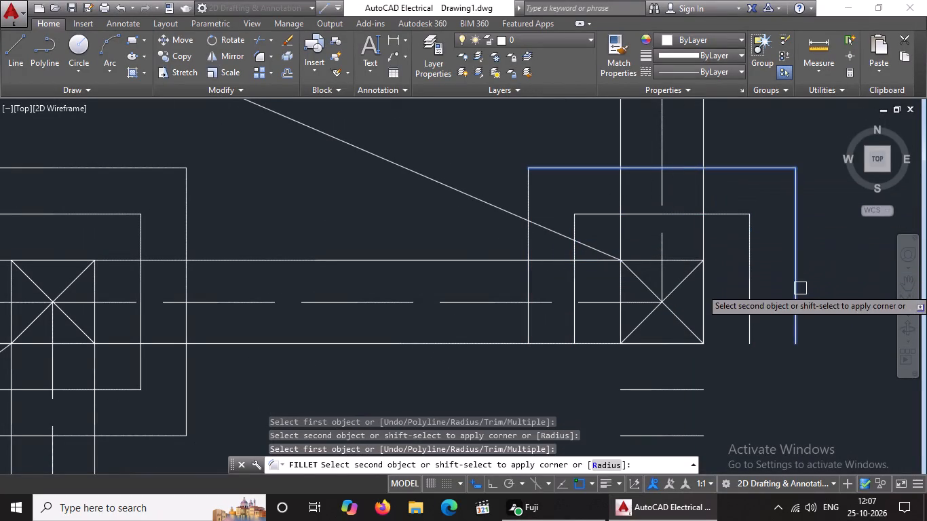
{"action": "left_click", "coordinate": [798, 289]}
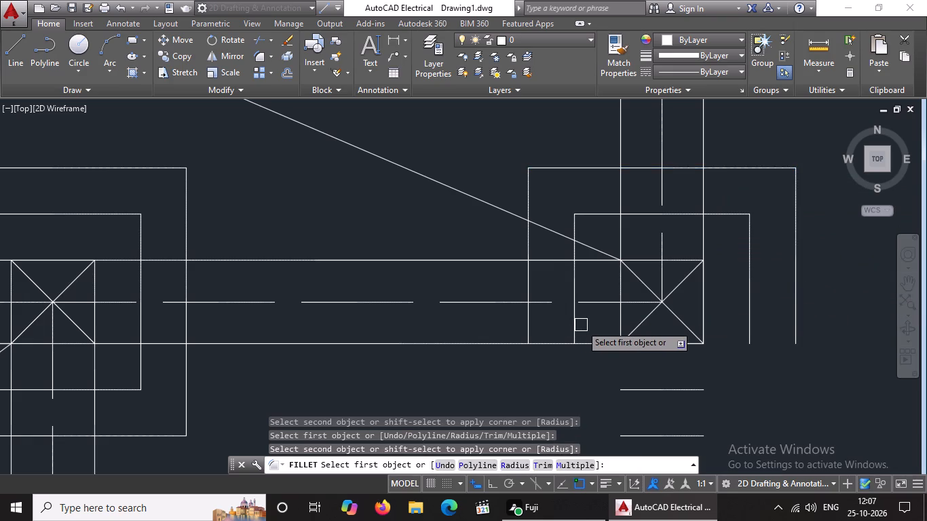
Fillet the two bottom corners of the inner and outer offset outlines around that right-end column.
{"action": "left_click", "coordinate": [575, 335]}
{"action": "left_click", "coordinate": [637, 391]}
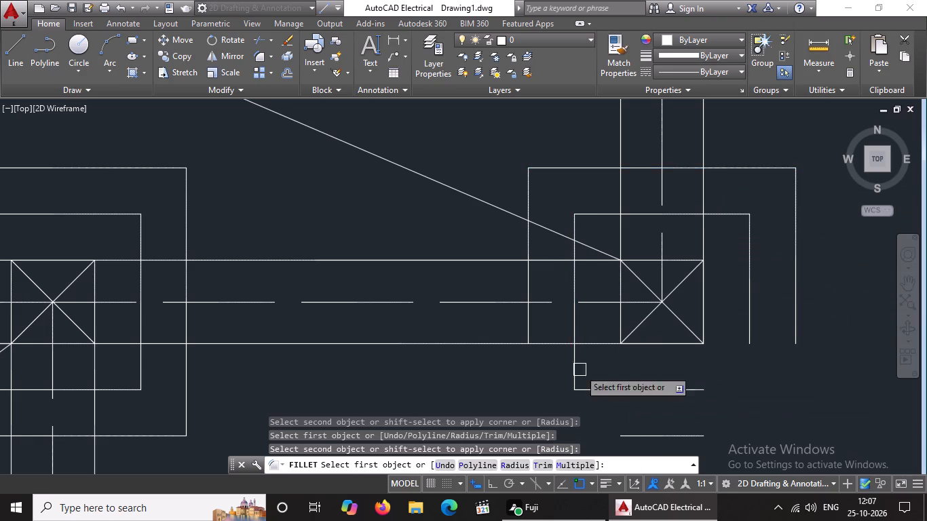
{"action": "left_click", "coordinate": [531, 328]}
{"action": "left_click", "coordinate": [632, 439]}
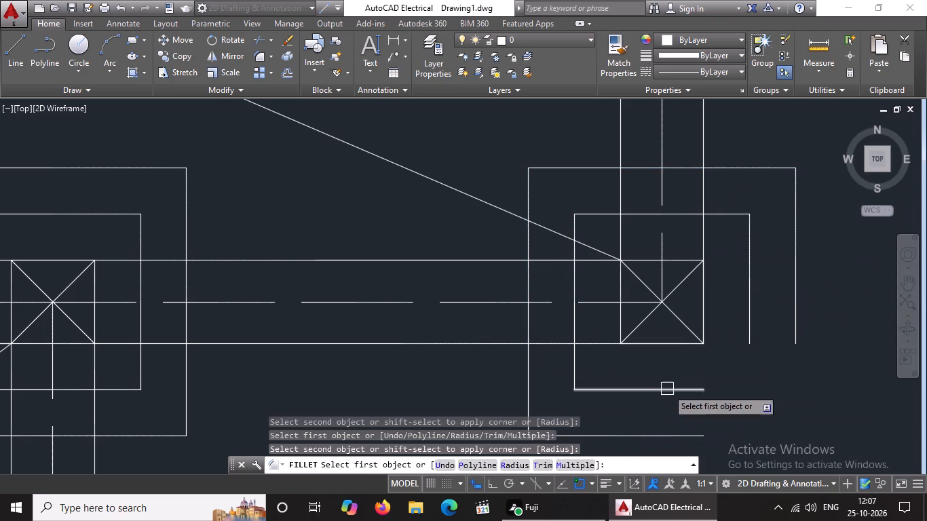
{"action": "left_click_drag", "start_coordinate": [667, 389], "coordinate": [675, 385]}
{"action": "left_click", "coordinate": [751, 316]}
{"action": "left_click_drag", "start_coordinate": [674, 436], "coordinate": [681, 432]}
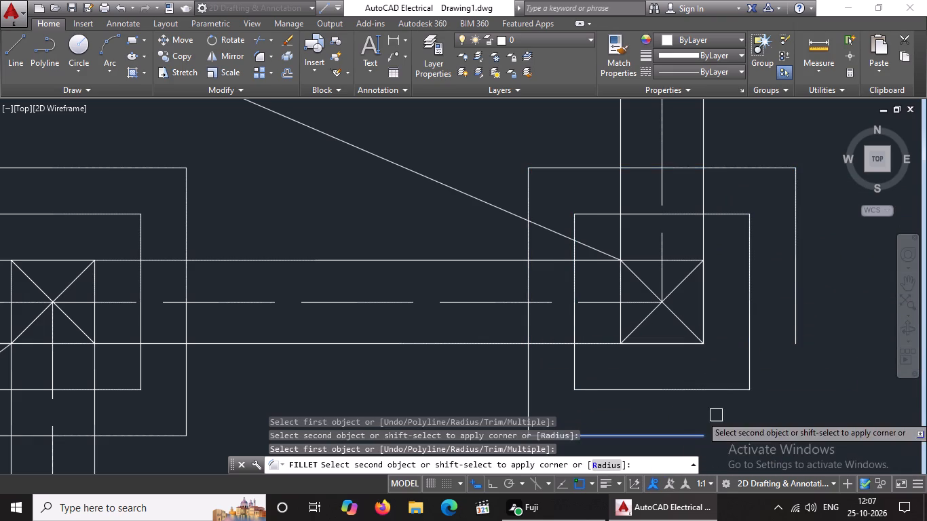
{"action": "left_click_drag", "start_coordinate": [798, 309], "coordinate": [793, 317]}
Fillet the two bottom corners of both offset outlines around the right-end column of the next horizontal wall up.
{"action": "scroll", "coordinate": [673, 381], "scroll_direction": "down", "scroll_amount": 9}
{"action": "middle_click_drag", "start_coordinate": [629, 369], "coordinate": [607, 369]}
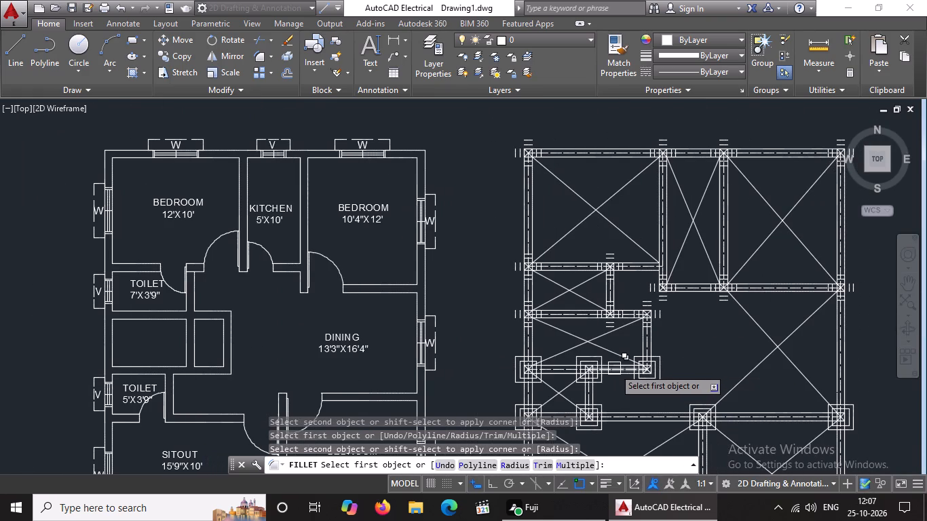
{"action": "middle_click_drag", "start_coordinate": [576, 353], "coordinate": [458, 302]}
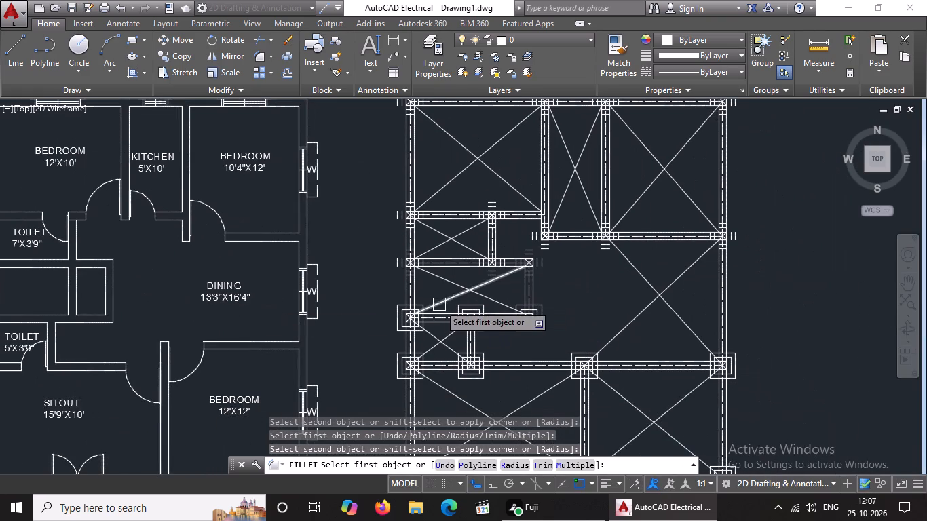
{"action": "scroll", "coordinate": [498, 272], "scroll_direction": "up", "scroll_amount": 2}
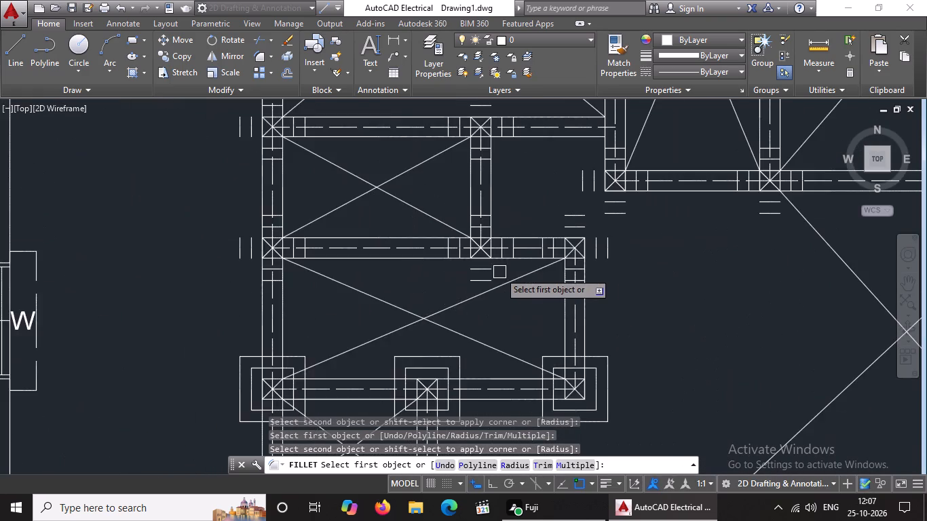
{"action": "scroll", "coordinate": [529, 275], "scroll_direction": "up", "scroll_amount": 2}
{"action": "scroll", "coordinate": [537, 265], "scroll_direction": "down", "scroll_amount": 4}
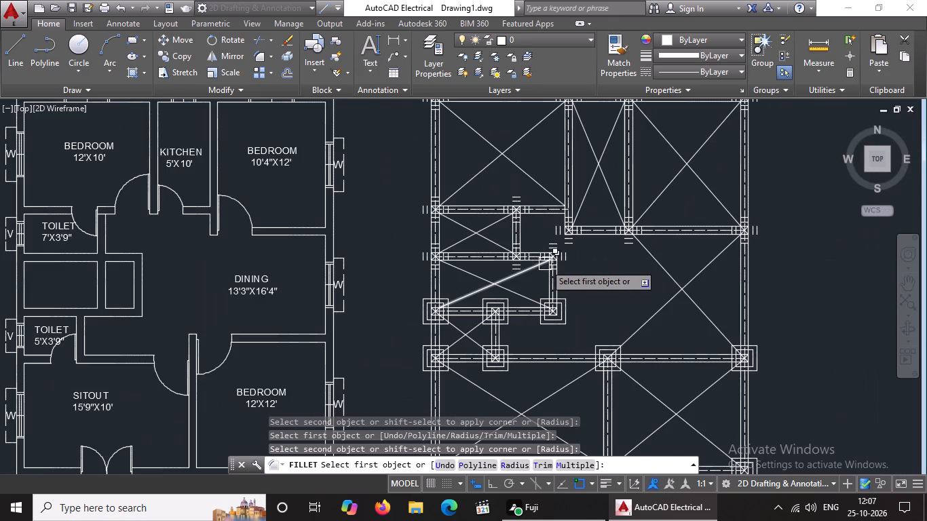
{"action": "scroll", "coordinate": [545, 264], "scroll_direction": "up", "scroll_amount": 5}
{"action": "left_click", "coordinate": [542, 194]}
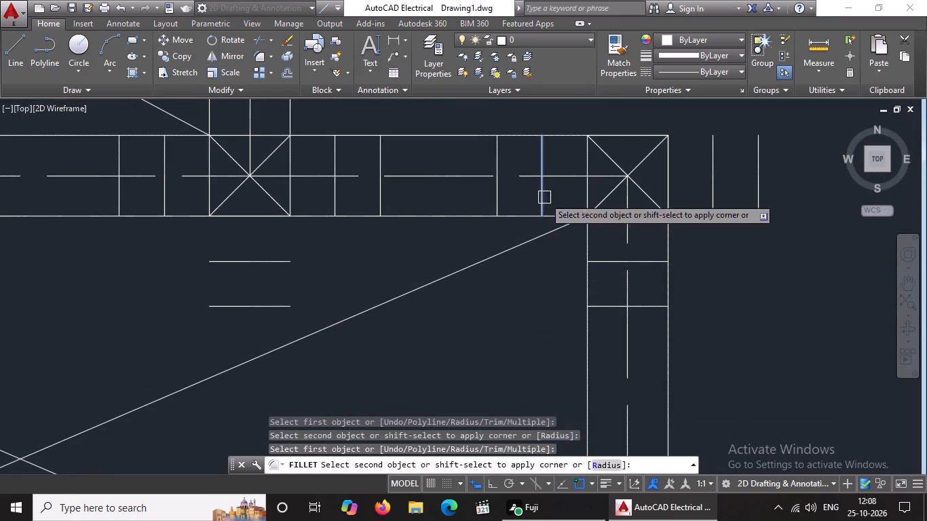
{"action": "left_click", "coordinate": [599, 258]}
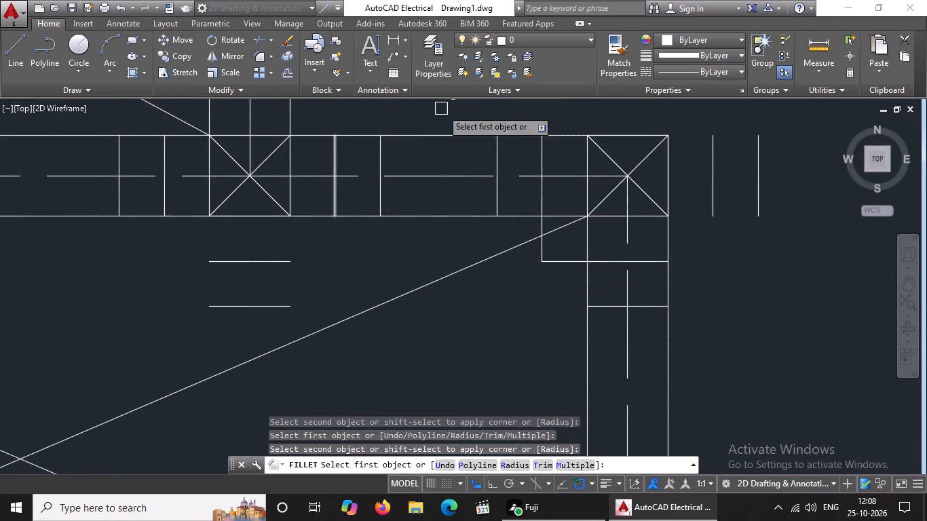
{"action": "left_click", "coordinate": [493, 200]}
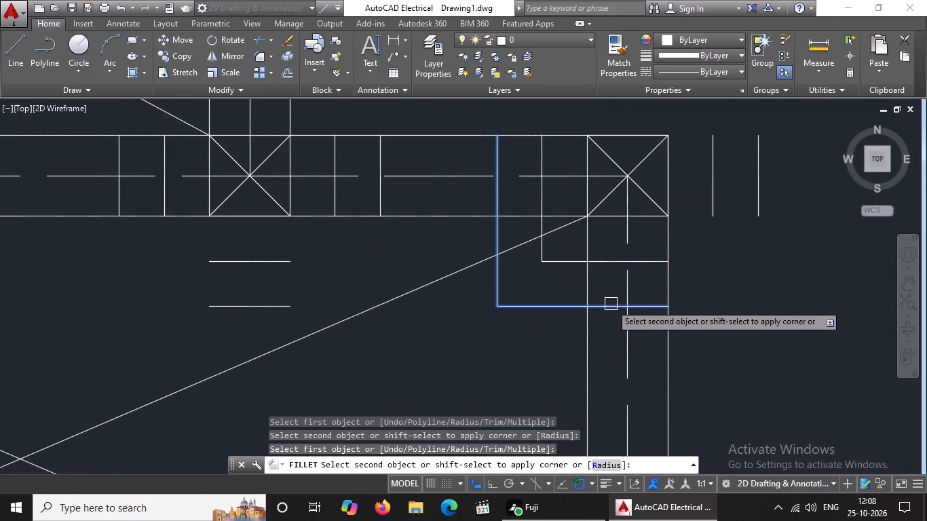
{"action": "left_click", "coordinate": [611, 304]}
{"action": "left_click_drag", "start_coordinate": [638, 261], "coordinate": [657, 257]}
{"action": "left_click", "coordinate": [713, 199]}
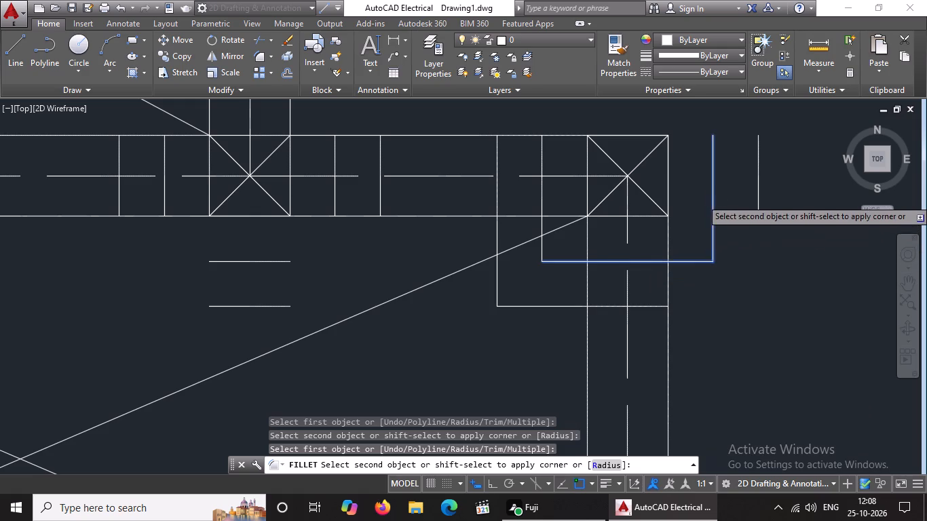
{"action": "left_click_drag", "start_coordinate": [654, 306], "coordinate": [668, 298]}
{"action": "left_click", "coordinate": [757, 175]}
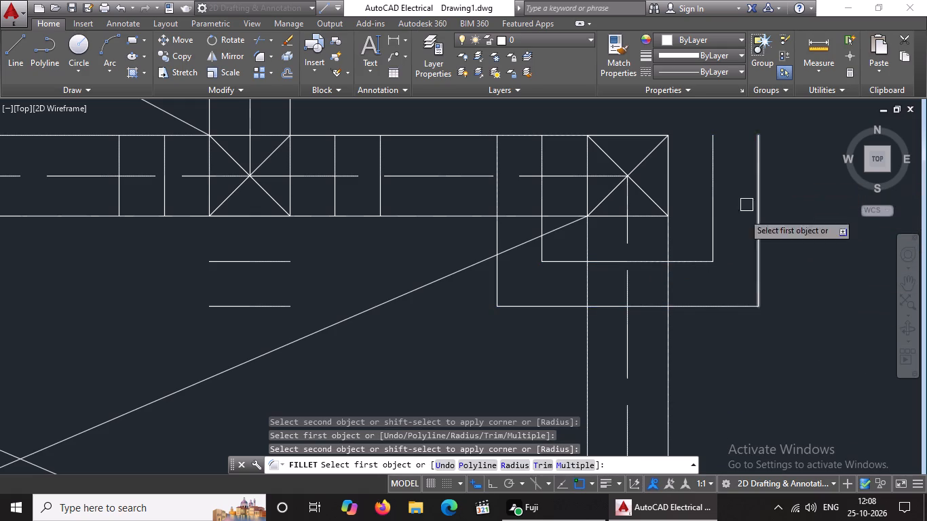
Fillet the two top corners of the inner offset outline around that upper wall's right-end column.
{"action": "scroll", "coordinate": [688, 258], "scroll_direction": "down", "scroll_amount": 2}
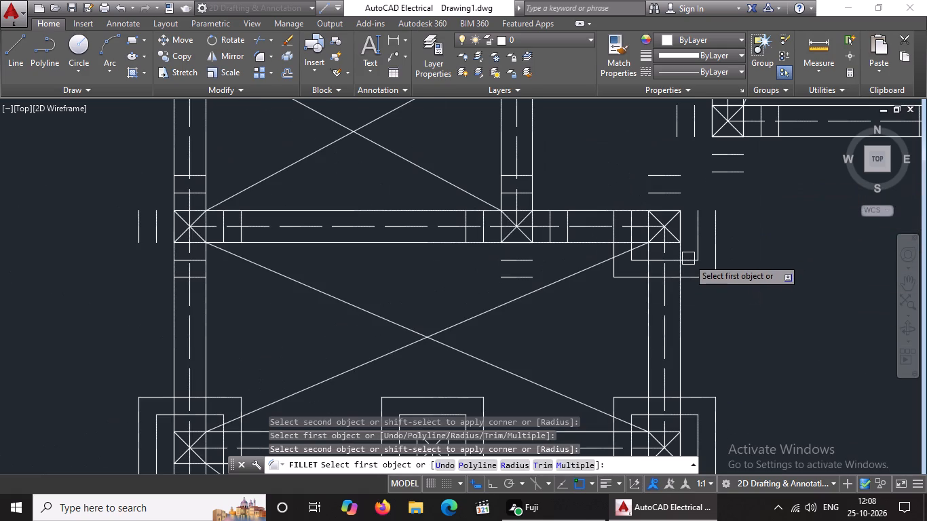
{"action": "scroll", "coordinate": [572, 239], "scroll_direction": "down", "scroll_amount": 3}
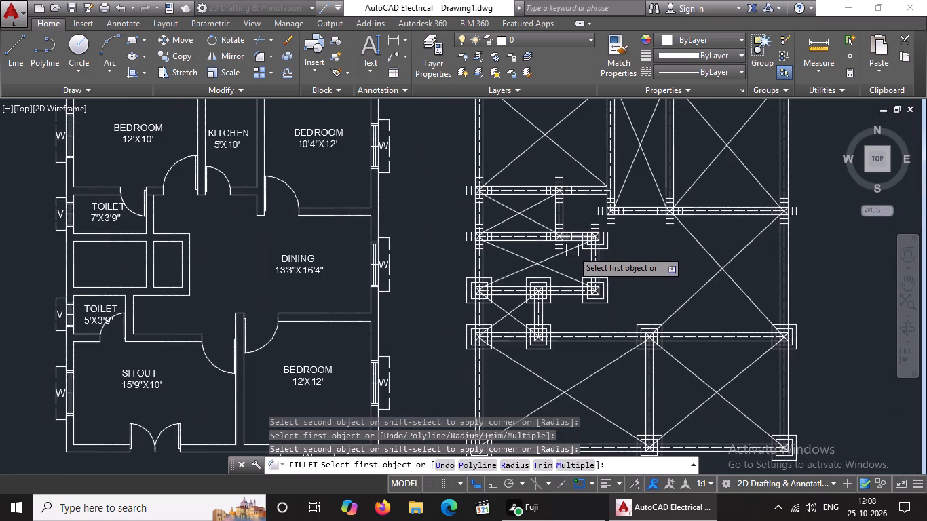
{"action": "scroll", "coordinate": [572, 250], "scroll_direction": "up", "scroll_amount": 4}
{"action": "scroll", "coordinate": [630, 185], "scroll_direction": "up", "scroll_amount": 2}
{"action": "left_click_drag", "start_coordinate": [618, 189], "coordinate": [632, 177]}
{"action": "left_click", "coordinate": [686, 123]}
{"action": "left_click", "coordinate": [795, 195]}
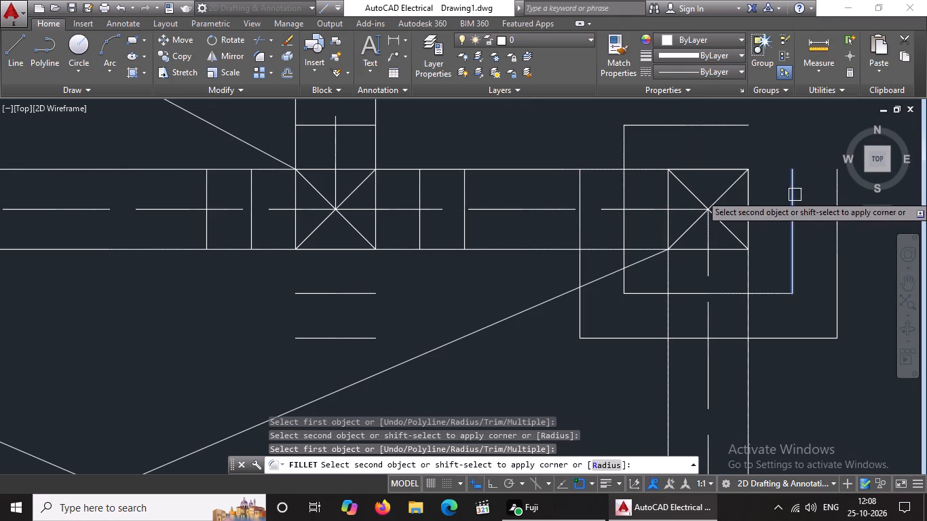
{"action": "left_click", "coordinate": [733, 128]}
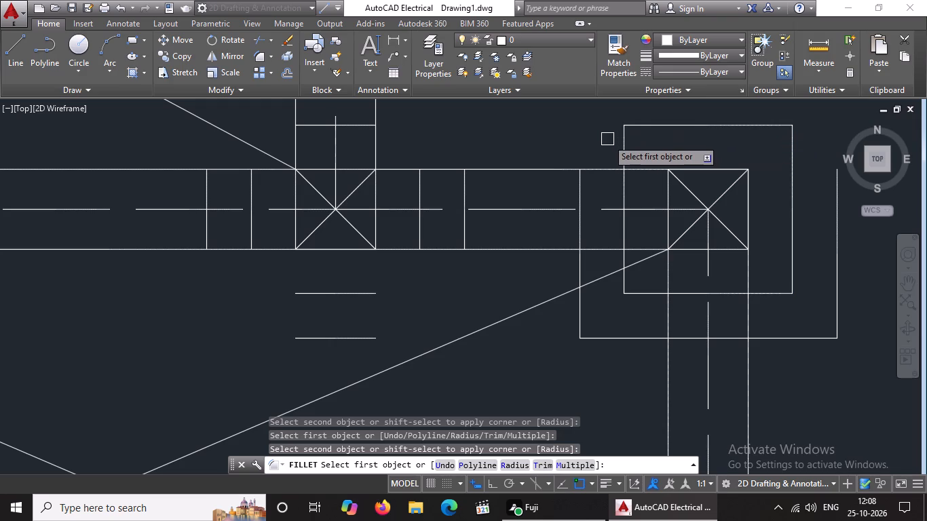
{"action": "scroll", "coordinate": [584, 140], "scroll_direction": "down", "scroll_amount": 4}
{"action": "middle_click_drag", "start_coordinate": [576, 187], "coordinate": [556, 305]}
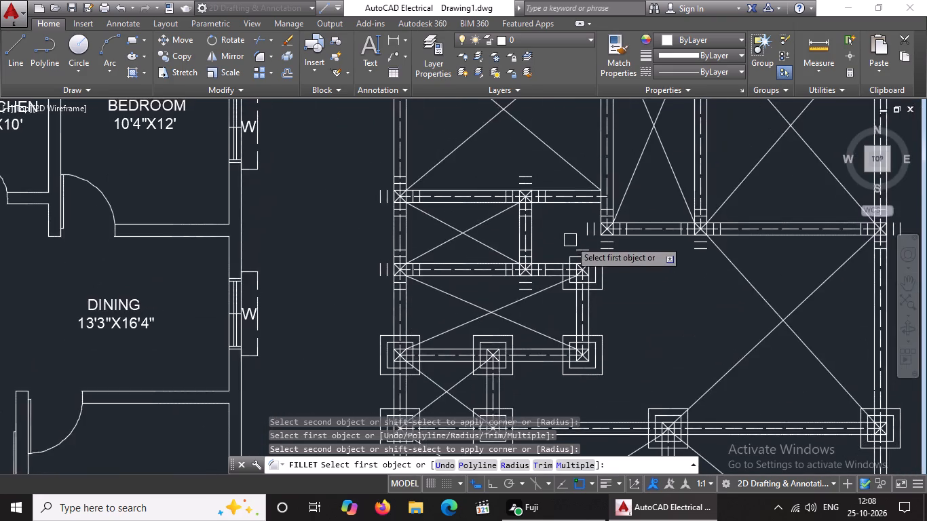
Fillet the two top corners of the outer offset outline around the upper wall's right-end column.
{"action": "scroll", "coordinate": [570, 240], "scroll_direction": "up", "scroll_amount": 2}
{"action": "left_click", "coordinate": [606, 267]}
{"action": "left_click", "coordinate": [647, 314]}
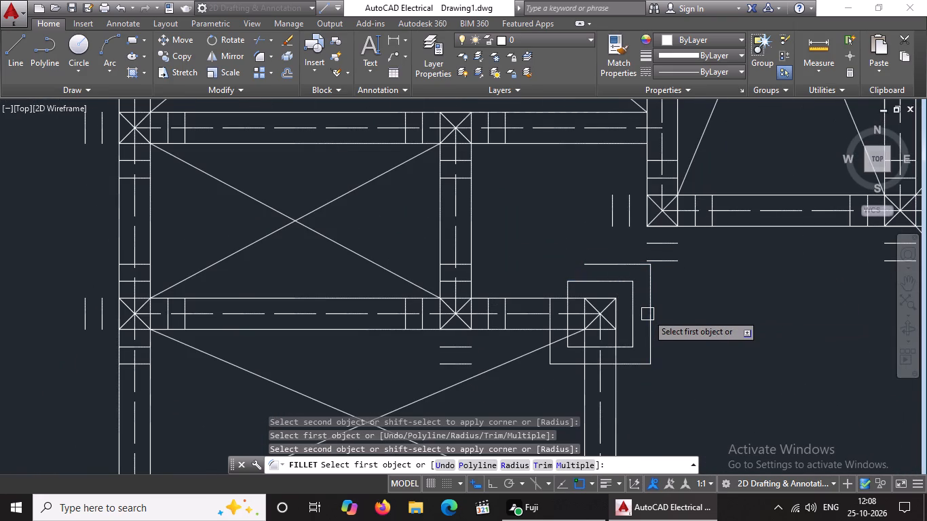
{"action": "scroll", "coordinate": [559, 302], "scroll_direction": "up", "scroll_amount": 2}
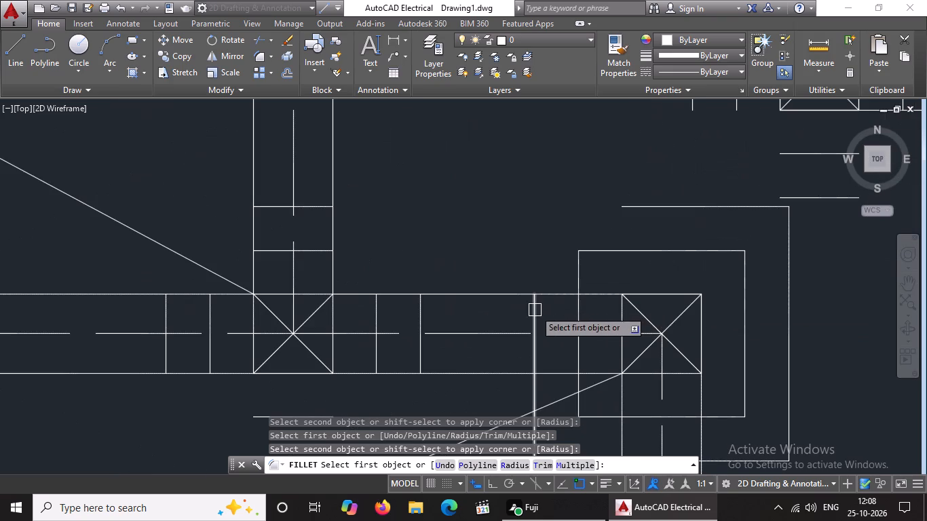
{"action": "left_click", "coordinate": [533, 311]}
{"action": "left_click", "coordinate": [632, 210]}
Fillet the two top corners of the inner and outer offset outlines around the middle column of that same horizontal wall.
{"action": "scroll", "coordinate": [559, 266], "scroll_direction": "down", "scroll_amount": 3}
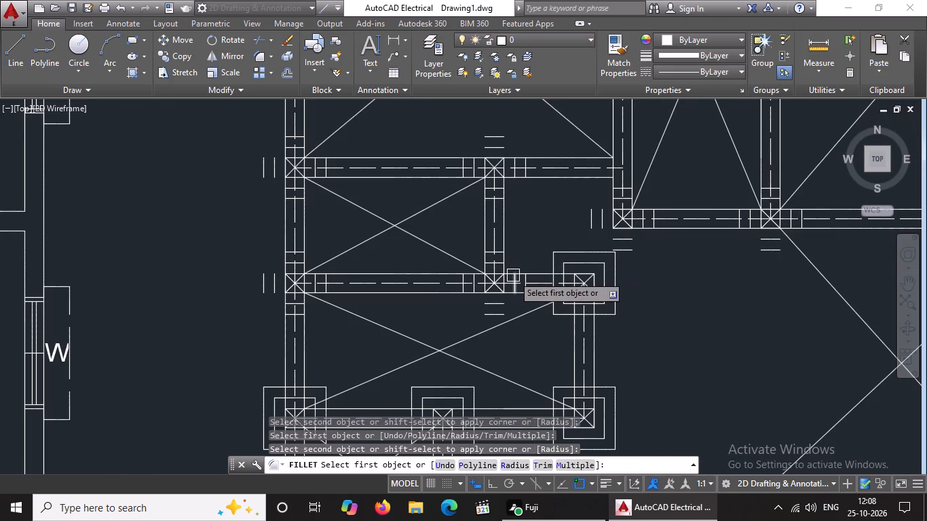
{"action": "scroll", "coordinate": [508, 289], "scroll_direction": "up", "scroll_amount": 4}
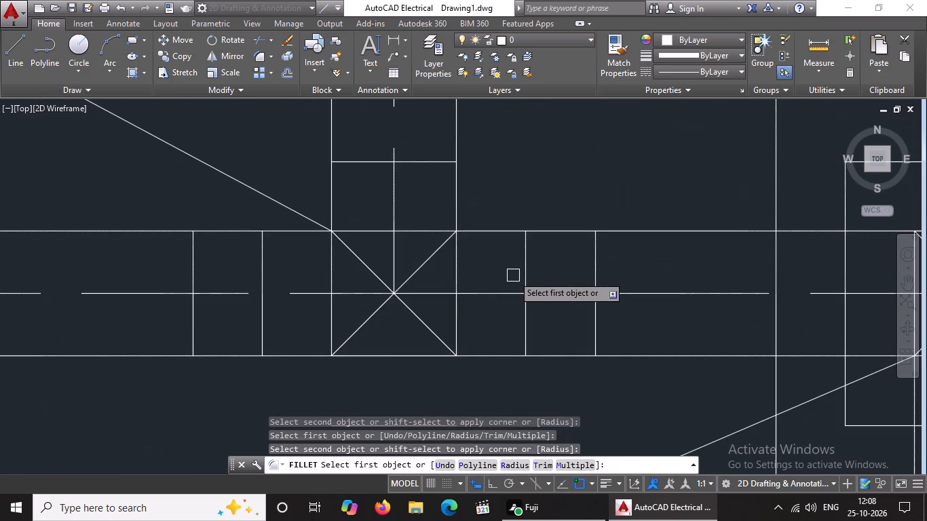
{"action": "left_click", "coordinate": [526, 259]}
{"action": "left_click", "coordinate": [433, 161]}
{"action": "scroll", "coordinate": [523, 230], "scroll_direction": "down", "scroll_amount": 3}
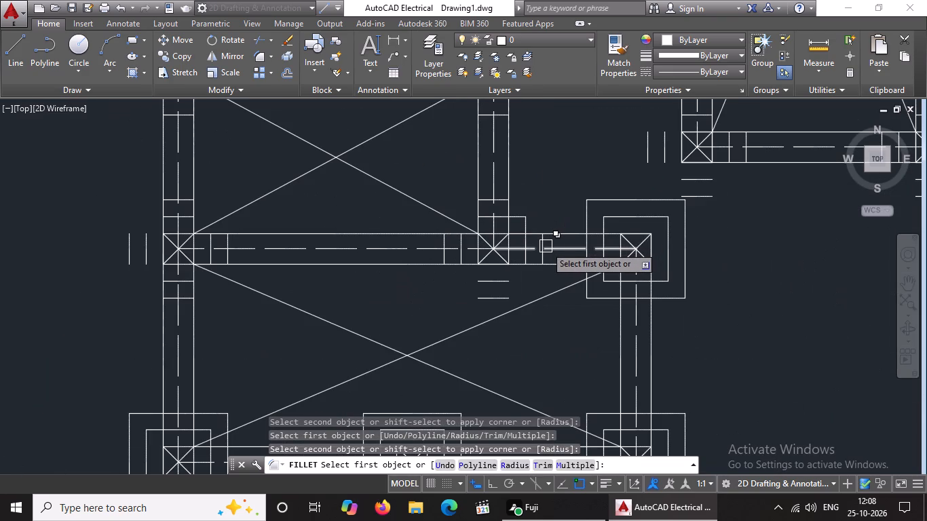
{"action": "scroll", "coordinate": [503, 199], "scroll_direction": "up", "scroll_amount": 1}
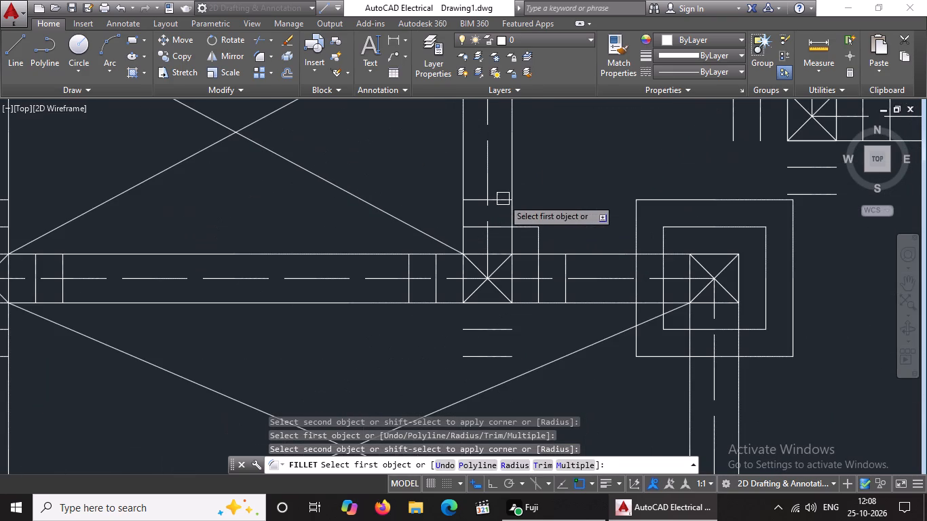
{"action": "left_click", "coordinate": [503, 198]}
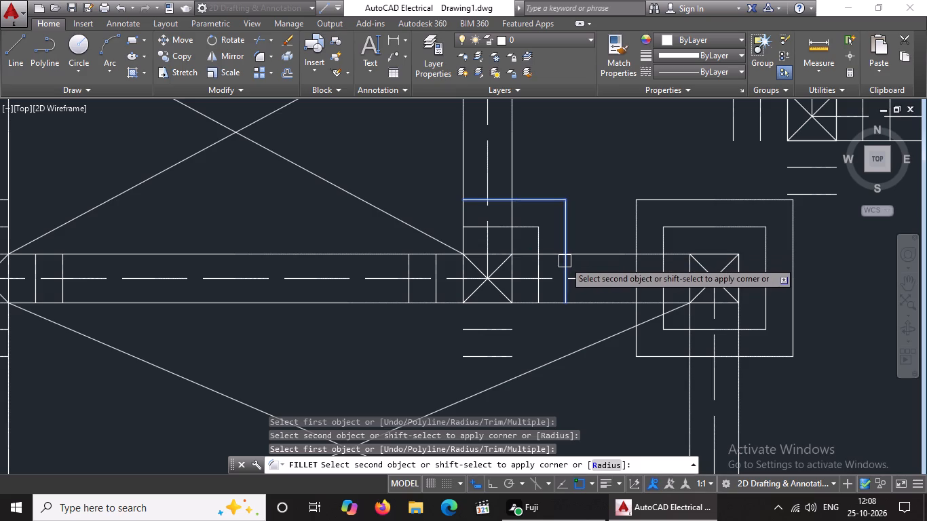
{"action": "left_click", "coordinate": [565, 261]}
{"action": "left_click", "coordinate": [437, 264]}
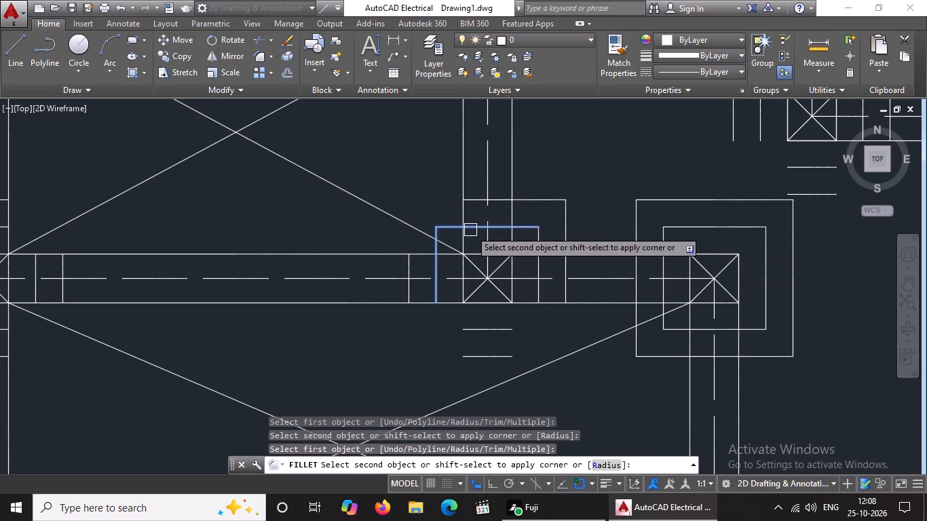
{"action": "left_click", "coordinate": [470, 229]}
{"action": "left_click", "coordinate": [409, 266]}
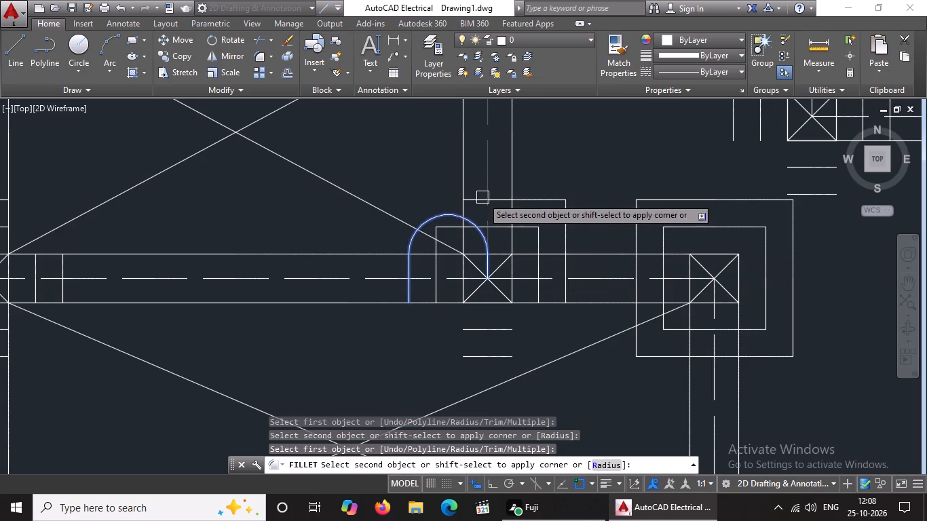
{"action": "left_click", "coordinate": [473, 199]}
Fillet the two bottom corners of the inner and outer offset outlines around that middle column.
{"action": "left_click", "coordinate": [437, 294]}
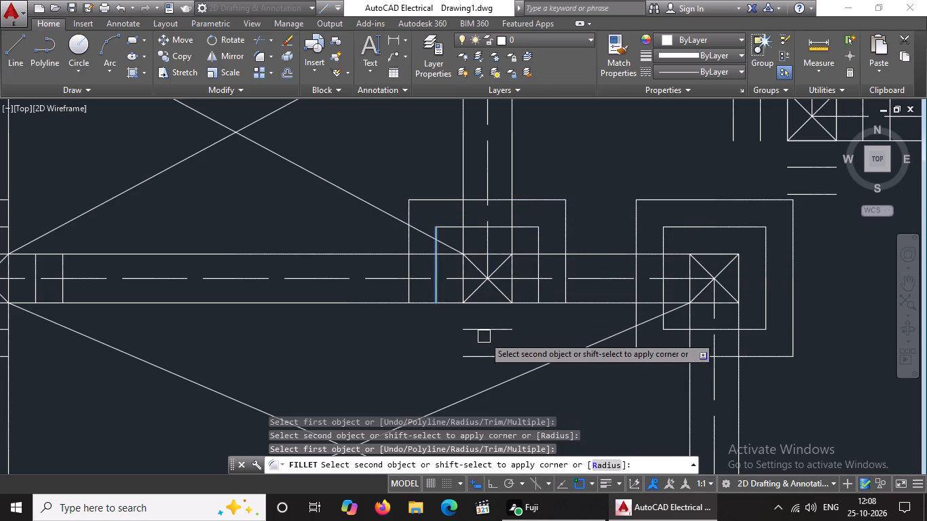
{"action": "left_click", "coordinate": [487, 332]}
{"action": "left_click", "coordinate": [407, 290]}
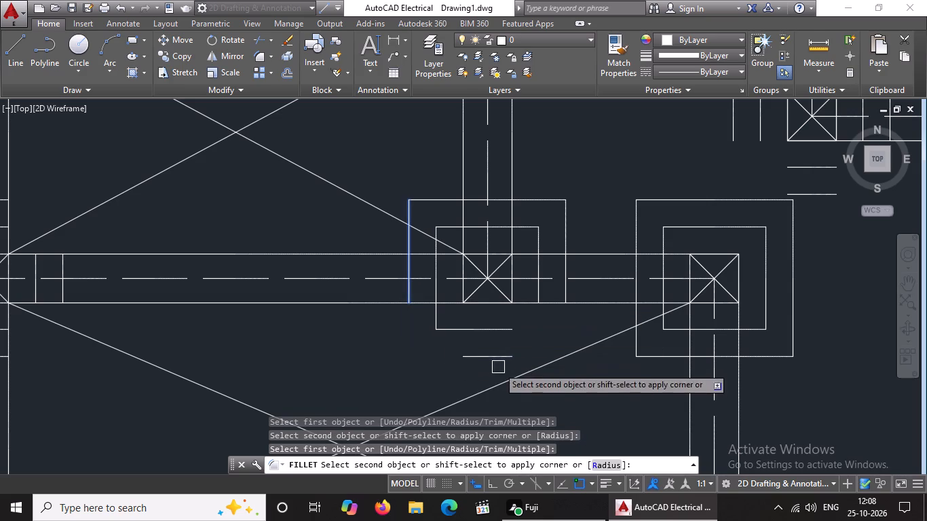
{"action": "left_click", "coordinate": [498, 357]}
{"action": "left_click", "coordinate": [490, 330]}
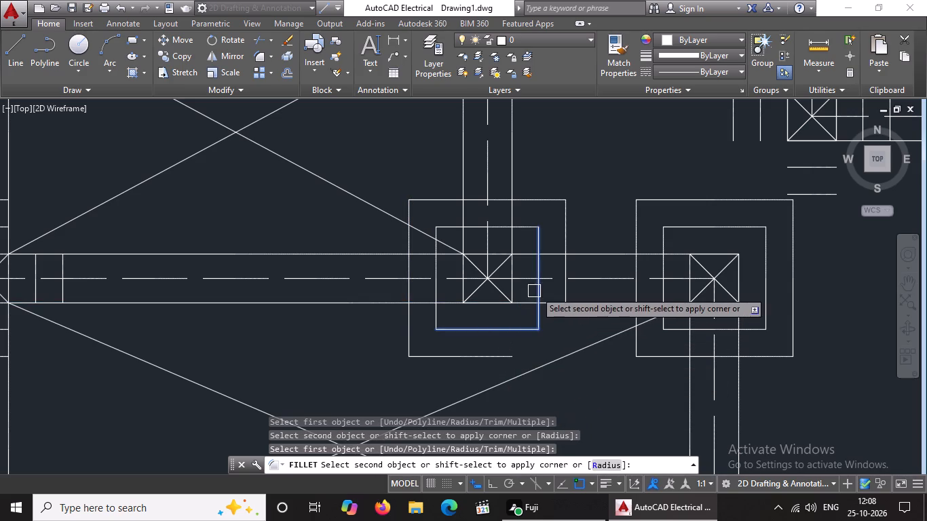
{"action": "left_click", "coordinate": [536, 290]}
{"action": "left_click", "coordinate": [495, 355]}
{"action": "left_click", "coordinate": [561, 298]}
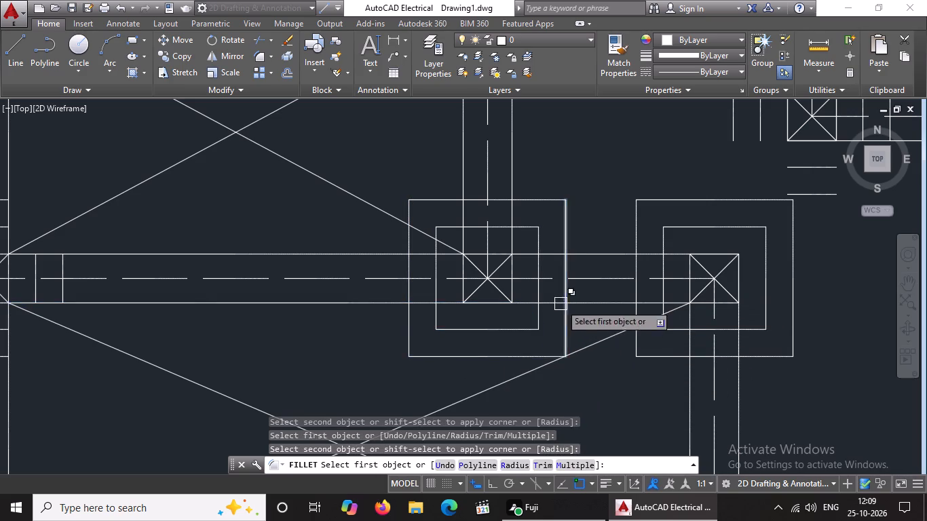
Fillet the two bottom corners of both offset outlines around the same wall's left-end column.
{"action": "scroll", "coordinate": [510, 293], "scroll_direction": "down", "scroll_amount": 4}
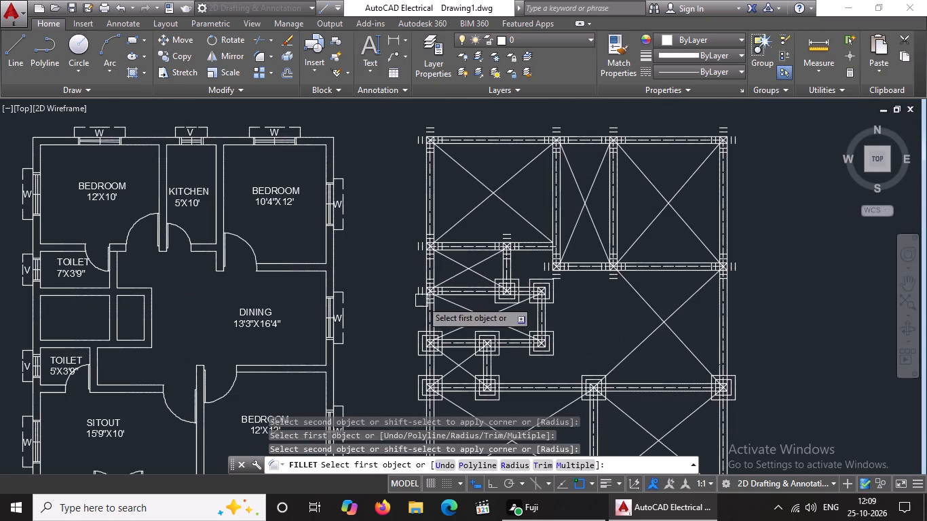
{"action": "scroll", "coordinate": [435, 312], "scroll_direction": "up", "scroll_amount": 3}
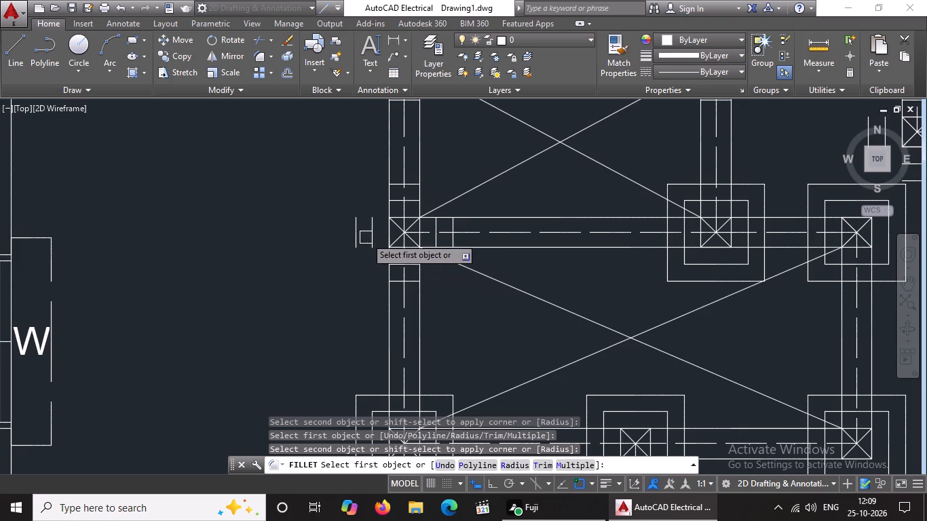
{"action": "left_click", "coordinate": [375, 232]}
{"action": "left_click", "coordinate": [396, 266]}
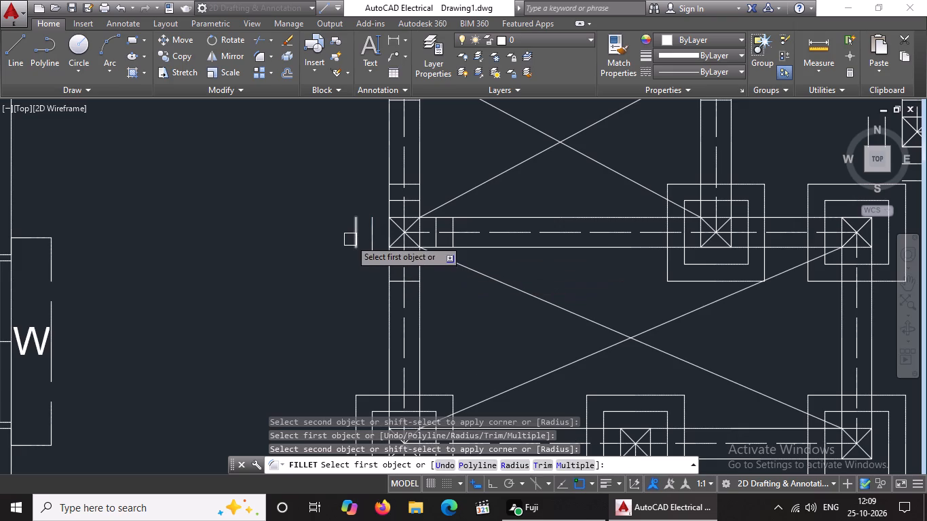
{"action": "left_click", "coordinate": [351, 237]}
{"action": "scroll", "coordinate": [375, 282], "scroll_direction": "up", "scroll_amount": 3}
{"action": "left_click", "coordinate": [442, 274]}
{"action": "scroll", "coordinate": [449, 273], "scroll_direction": "down", "scroll_amount": 4}
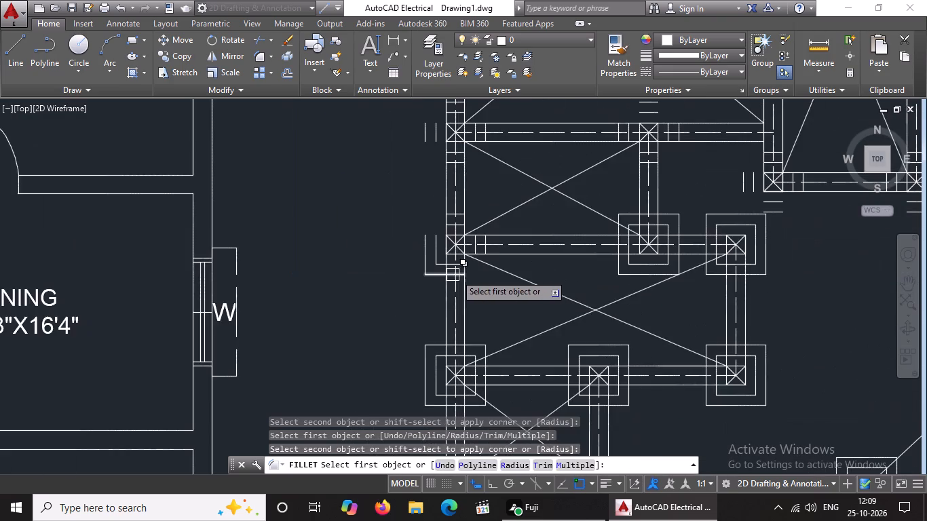
{"action": "scroll", "coordinate": [461, 254], "scroll_direction": "up", "scroll_amount": 3}
{"action": "left_click", "coordinate": [457, 290]}
{"action": "left_click", "coordinate": [510, 230]}
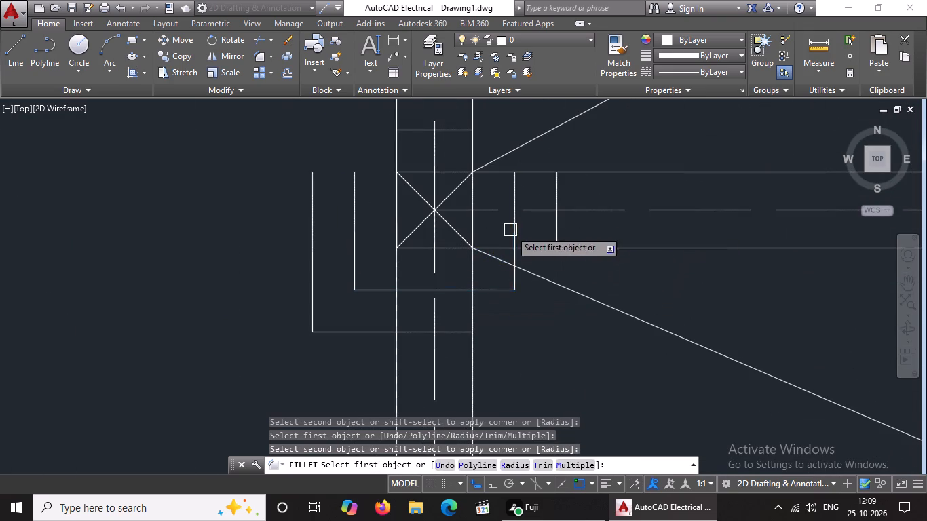
{"action": "left_click", "coordinate": [453, 334]}
{"action": "left_click", "coordinate": [553, 235]}
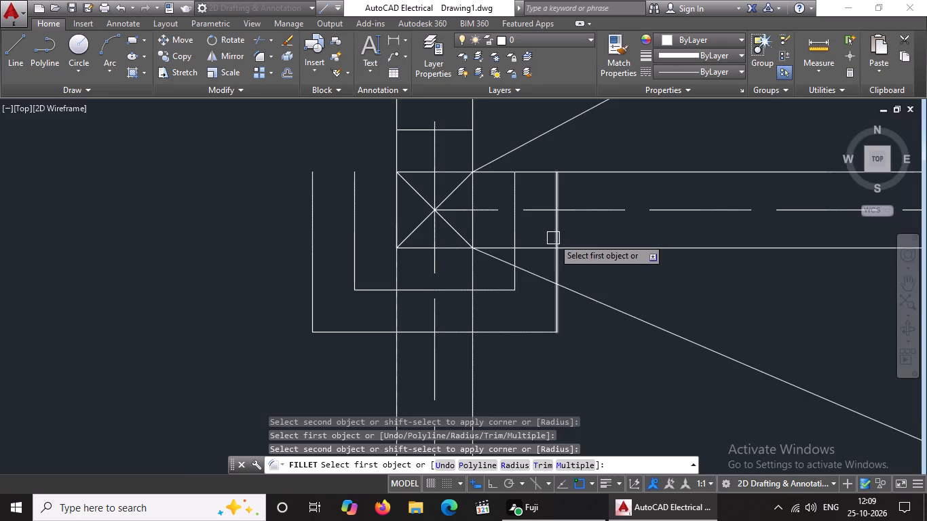
Fillet the two top corners of the inner and outer offset outlines around that left-end column.
{"action": "scroll", "coordinate": [553, 238], "scroll_direction": "down", "scroll_amount": 9}
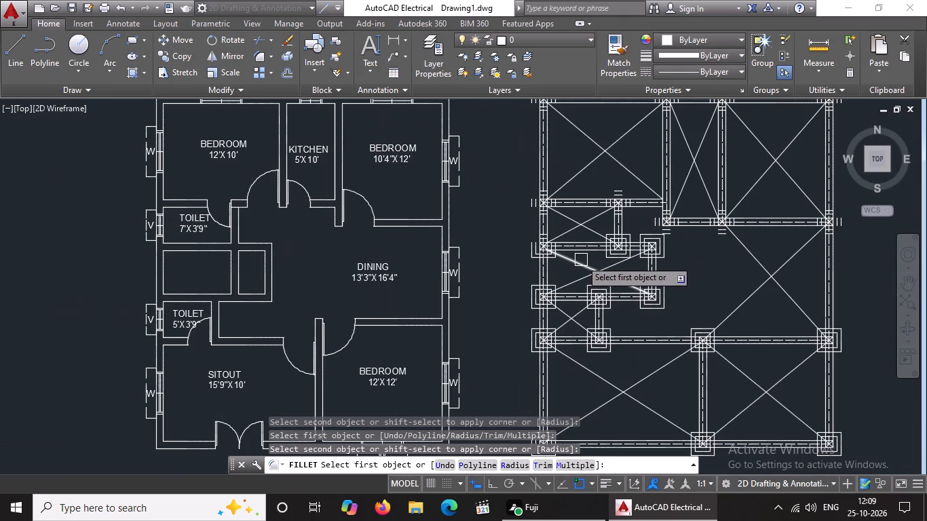
{"action": "middle_click_drag", "start_coordinate": [581, 262], "coordinate": [578, 325]}
{"action": "scroll", "coordinate": [578, 325], "scroll_direction": "up", "scroll_amount": 1}
{"action": "scroll", "coordinate": [527, 289], "scroll_direction": "up", "scroll_amount": 2}
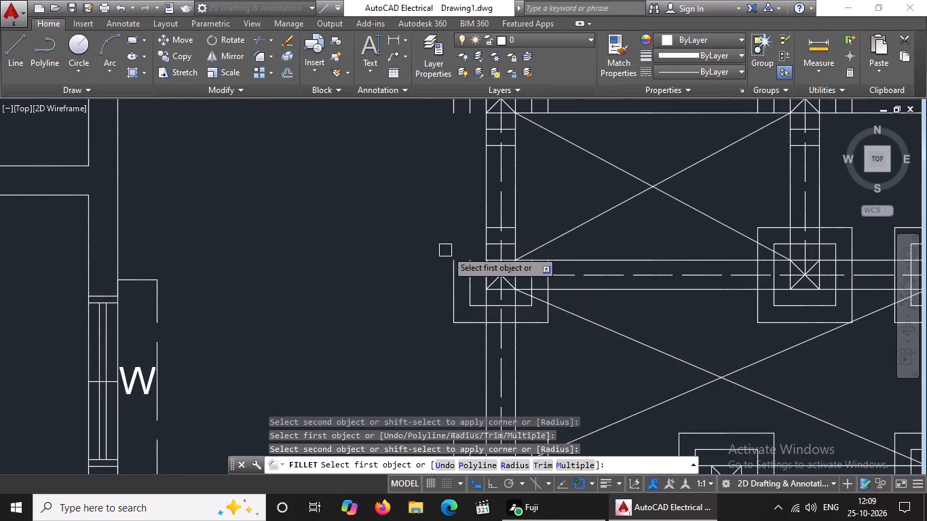
{"action": "left_click", "coordinate": [468, 265]}
{"action": "scroll", "coordinate": [490, 246], "scroll_direction": "up", "scroll_amount": 2}
{"action": "left_click", "coordinate": [491, 240]}
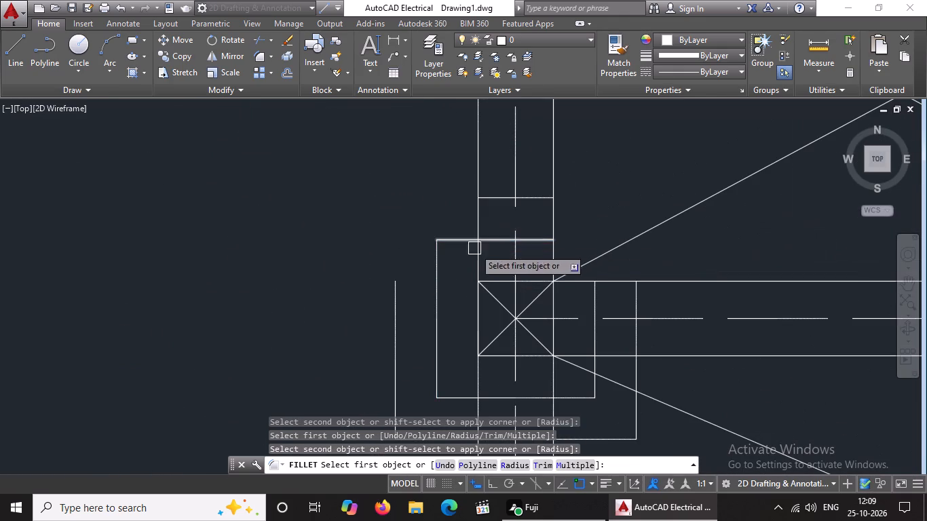
{"action": "left_click", "coordinate": [396, 286]}
{"action": "left_click", "coordinate": [491, 195]}
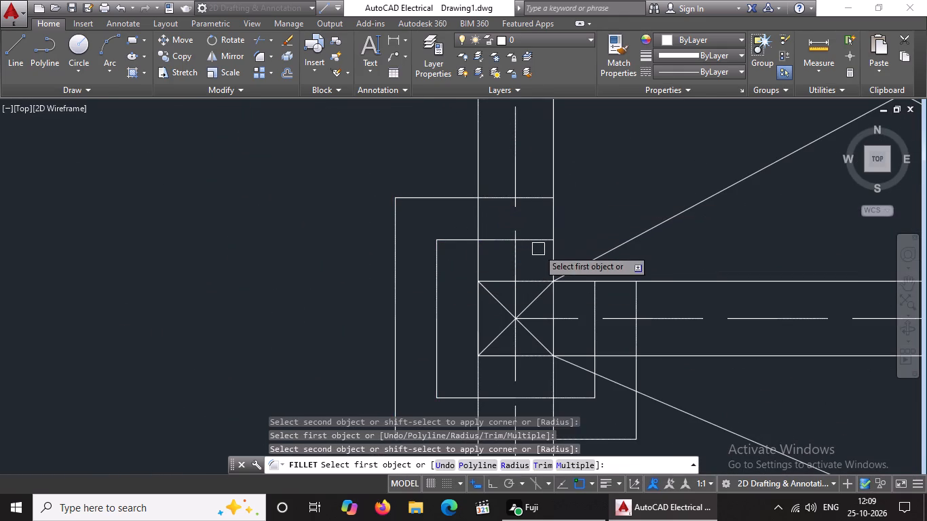
{"action": "left_click", "coordinate": [535, 242]}
{"action": "left_click", "coordinate": [591, 303]}
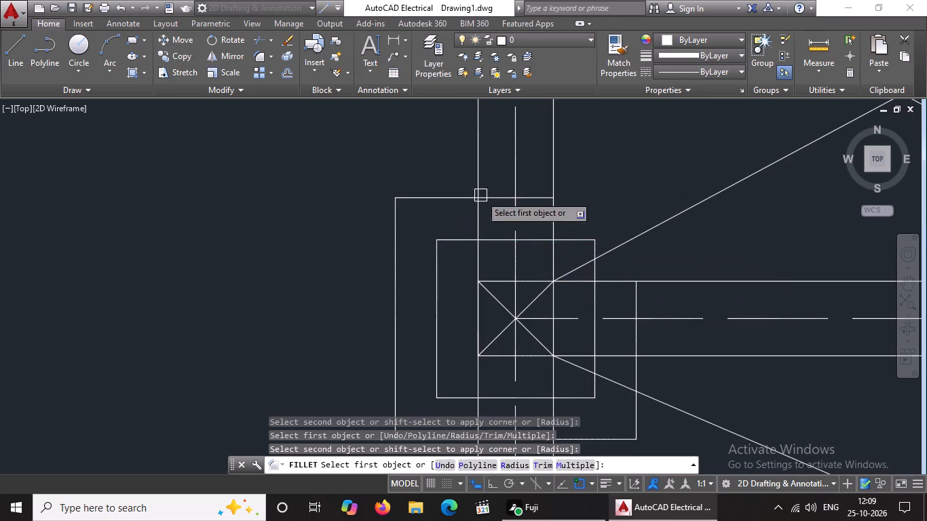
{"action": "left_click", "coordinate": [529, 199]}
{"action": "left_click", "coordinate": [630, 303]}
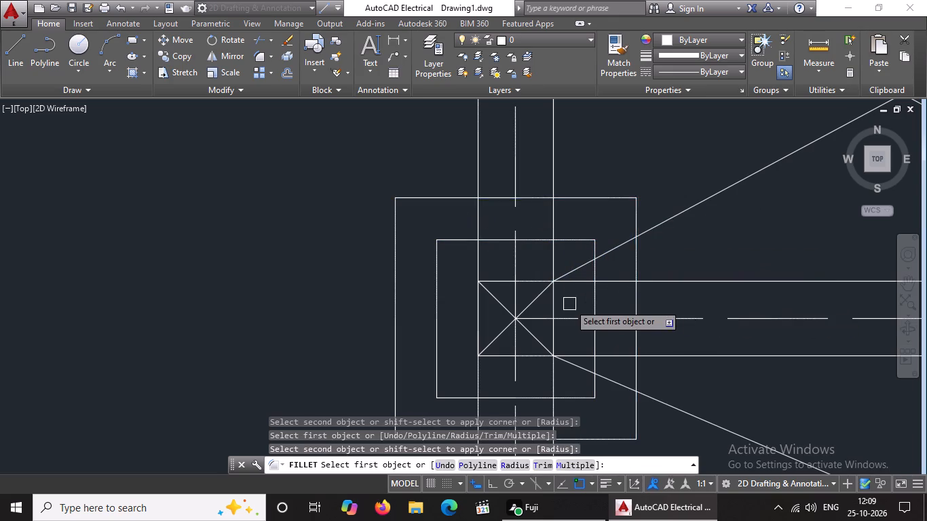
Fillet the two bottom corners of both offset outlines around the left-end column of the horizontal wall below the narrow kitchen bay.
{"action": "scroll", "coordinate": [569, 303], "scroll_direction": "down", "scroll_amount": 4}
{"action": "middle_click_drag", "start_coordinate": [547, 322], "coordinate": [396, 358]}
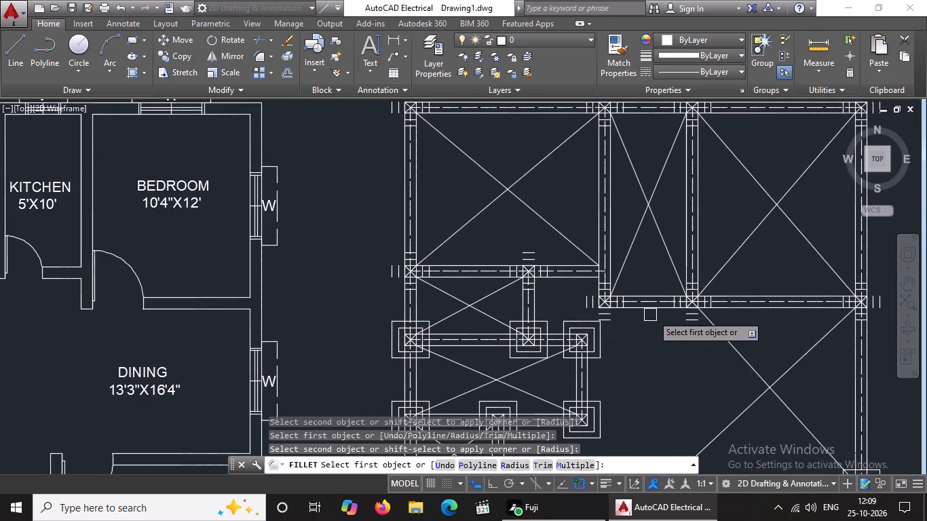
{"action": "middle_click_drag", "start_coordinate": [582, 299], "coordinate": [468, 279]}
{"action": "scroll", "coordinate": [470, 294], "scroll_direction": "up", "scroll_amount": 3}
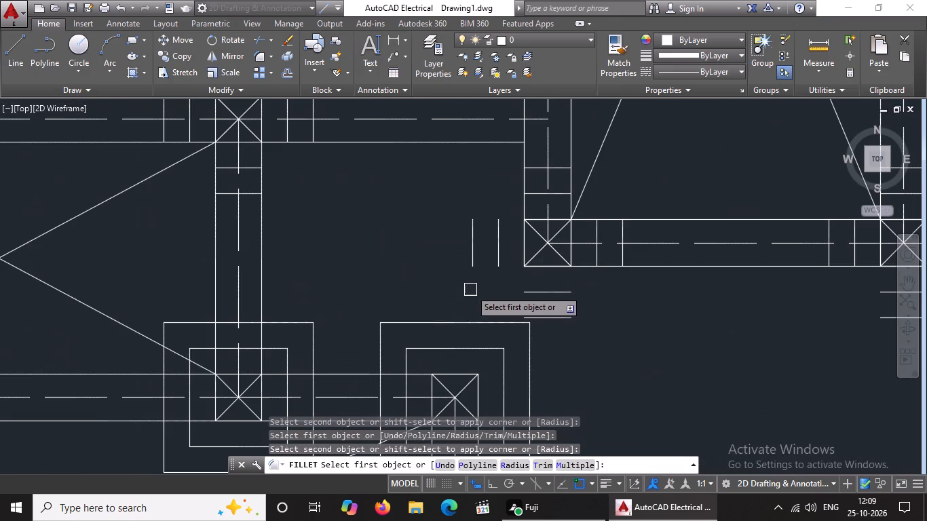
{"action": "left_click", "coordinate": [496, 248]}
{"action": "left_click", "coordinate": [540, 294]}
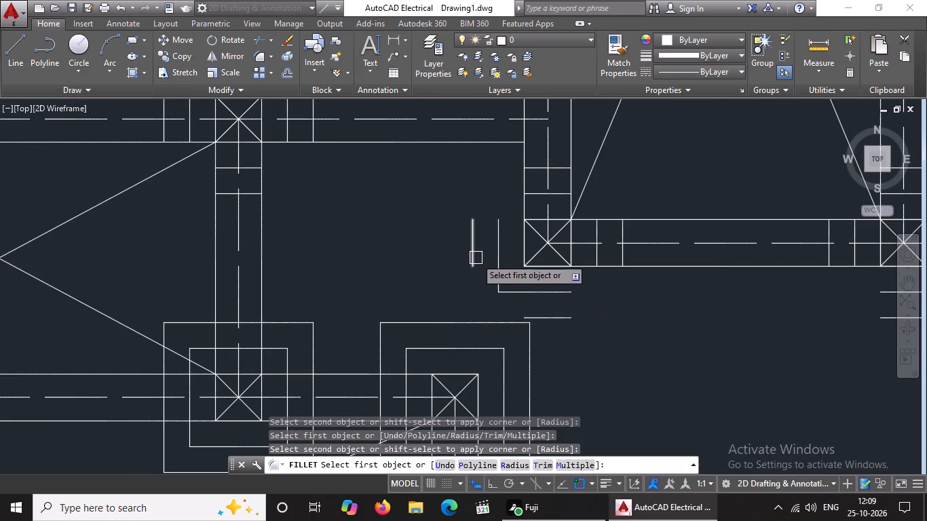
{"action": "left_click", "coordinate": [476, 257]}
{"action": "left_click", "coordinate": [548, 319]}
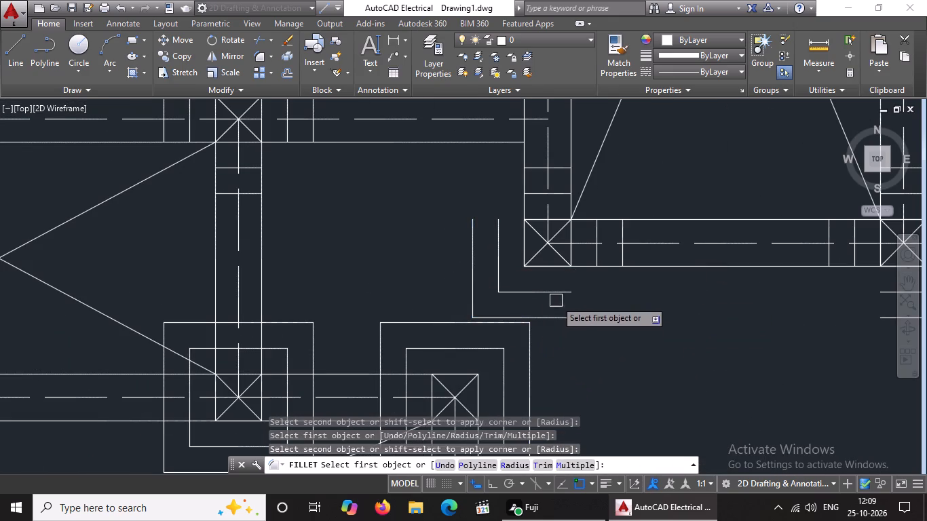
{"action": "left_click_drag", "start_coordinate": [557, 294], "coordinate": [571, 289]}
{"action": "left_click", "coordinate": [598, 257]}
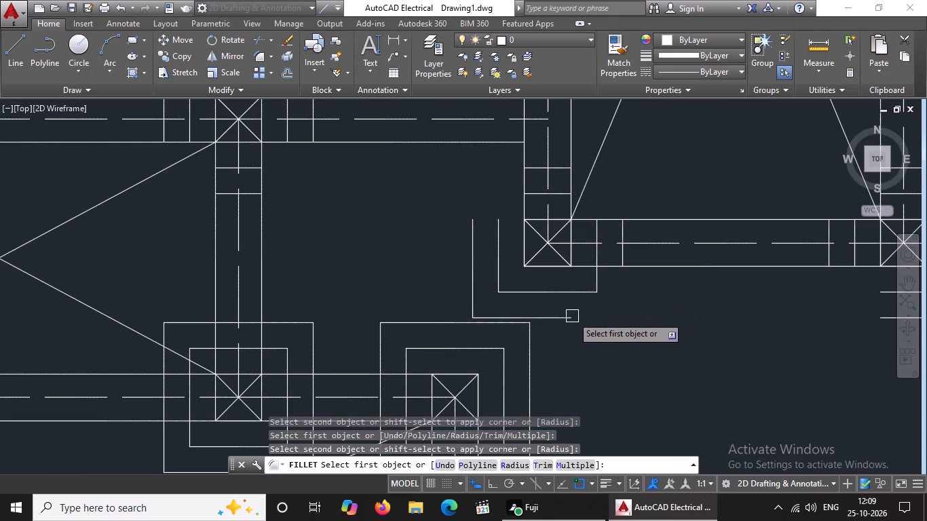
{"action": "left_click_drag", "start_coordinate": [569, 317], "coordinate": [584, 305]}
{"action": "left_click", "coordinate": [624, 255]}
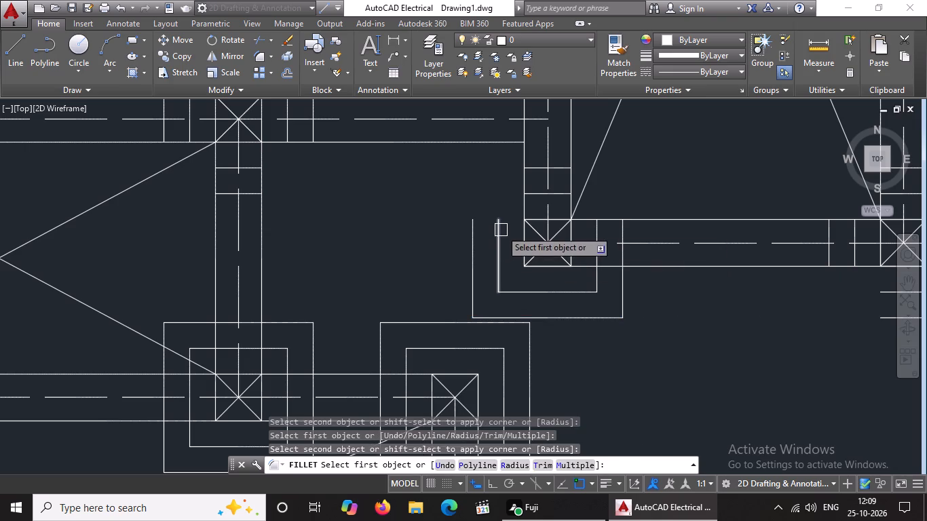
Fillet the two top corners of the inner and outer offset outlines around that wall's left-end column.
{"action": "left_click", "coordinate": [501, 230]}
{"action": "left_click", "coordinate": [532, 193]}
{"action": "left_click", "coordinate": [469, 227]}
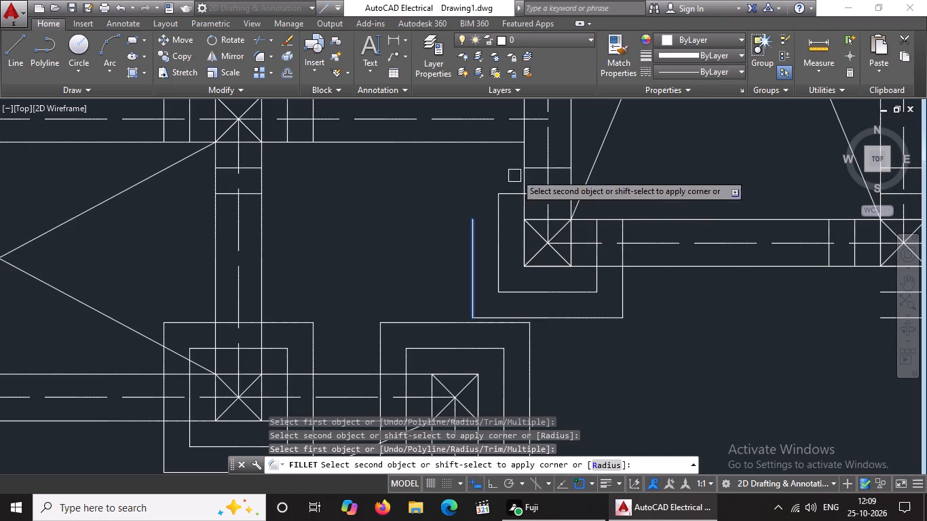
{"action": "left_click", "coordinate": [532, 165]}
{"action": "left_click", "coordinate": [601, 233]}
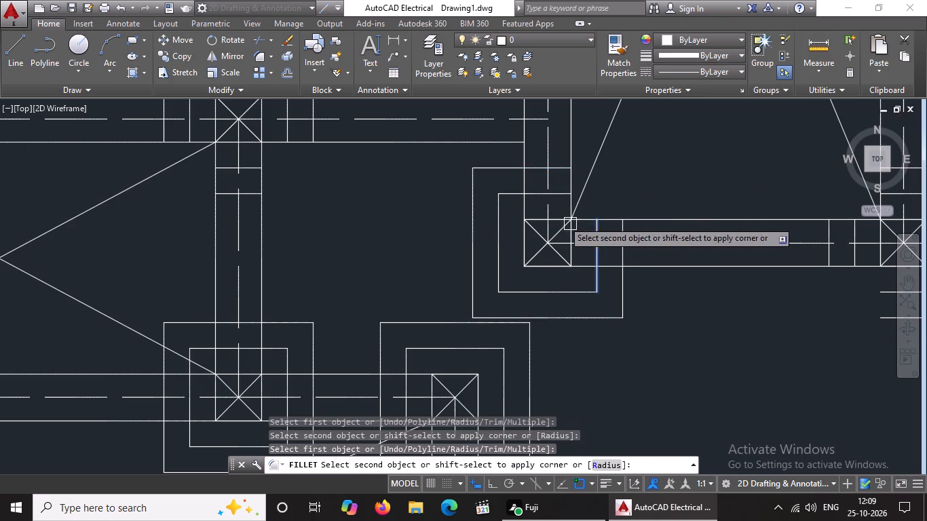
{"action": "left_click", "coordinate": [563, 195]}
{"action": "left_click_drag", "start_coordinate": [555, 165], "coordinate": [565, 168]}
{"action": "left_click", "coordinate": [619, 233]}
Fillet the two left corners of both offset outlines around the middle column of the horizontal wall below the narrow bay.
{"action": "scroll", "coordinate": [583, 228], "scroll_direction": "down", "scroll_amount": 4}
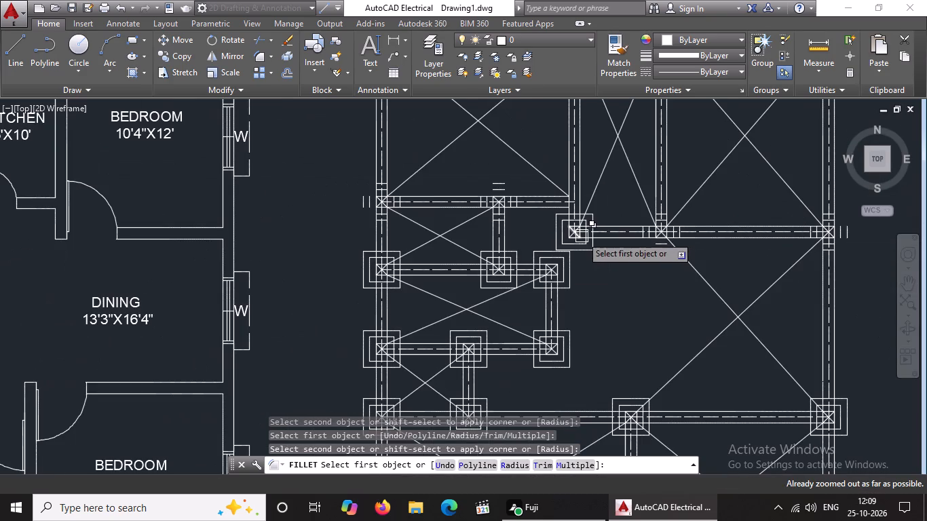
{"action": "scroll", "coordinate": [655, 227], "scroll_direction": "up", "scroll_amount": 4}
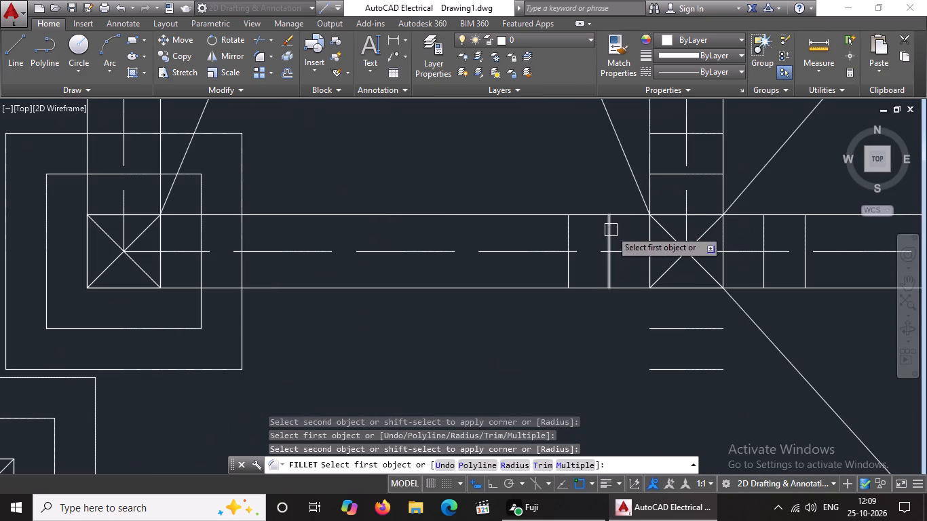
{"action": "left_click", "coordinate": [611, 230]}
{"action": "left_click", "coordinate": [677, 178]}
{"action": "left_click", "coordinate": [563, 231]}
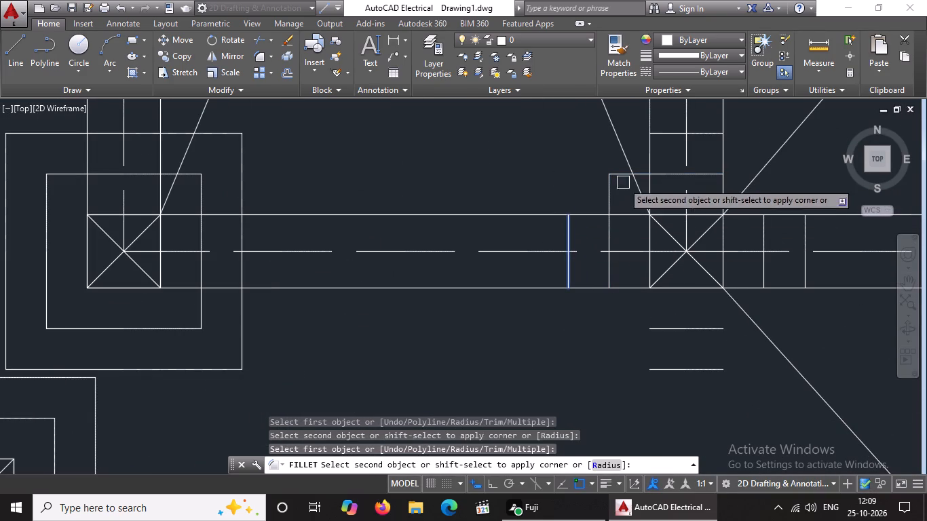
{"action": "left_click", "coordinate": [663, 133]}
{"action": "scroll", "coordinate": [630, 280], "scroll_direction": "down", "scroll_amount": 5}
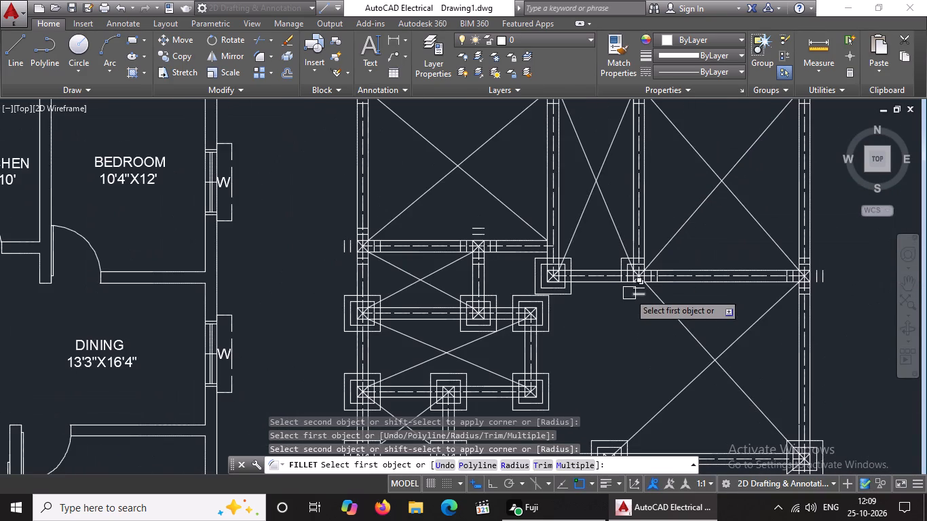
{"action": "scroll", "coordinate": [624, 269], "scroll_direction": "up", "scroll_amount": 5}
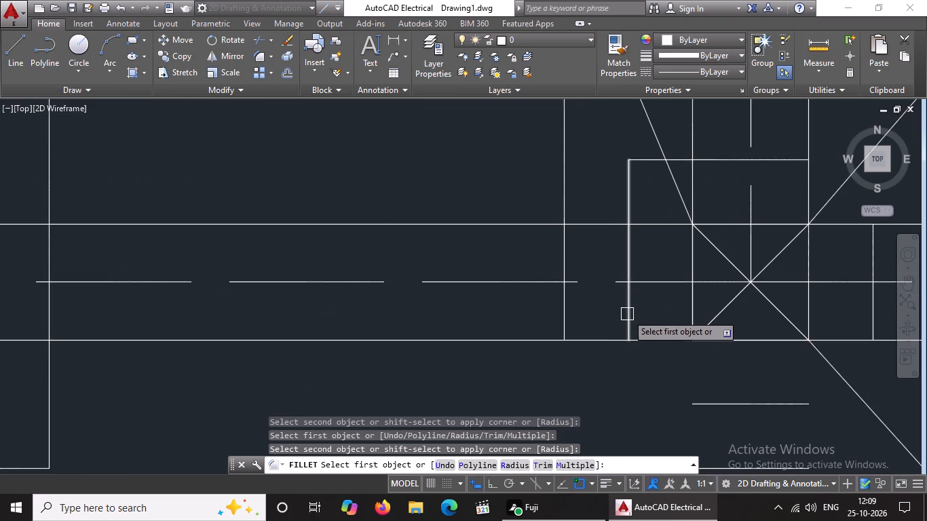
{"action": "left_click", "coordinate": [627, 314]}
{"action": "left_click", "coordinate": [725, 403]}
{"action": "left_click", "coordinate": [560, 315]}
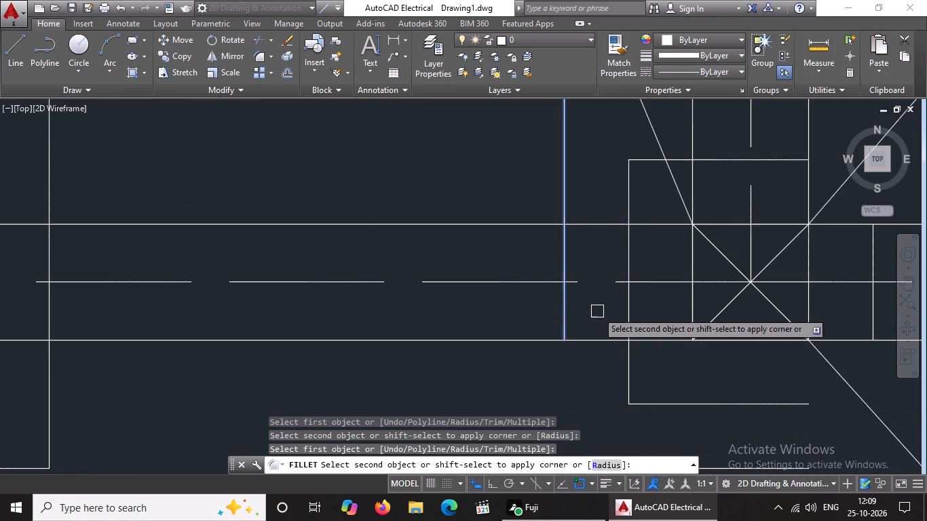
{"action": "scroll", "coordinate": [597, 311], "scroll_direction": "down", "scroll_amount": 3}
{"action": "left_click", "coordinate": [626, 348]}
Fillet the two right corners of the inner and outer offset outlines around that middle column.
{"action": "scroll", "coordinate": [659, 336], "scroll_direction": "up", "scroll_amount": 2}
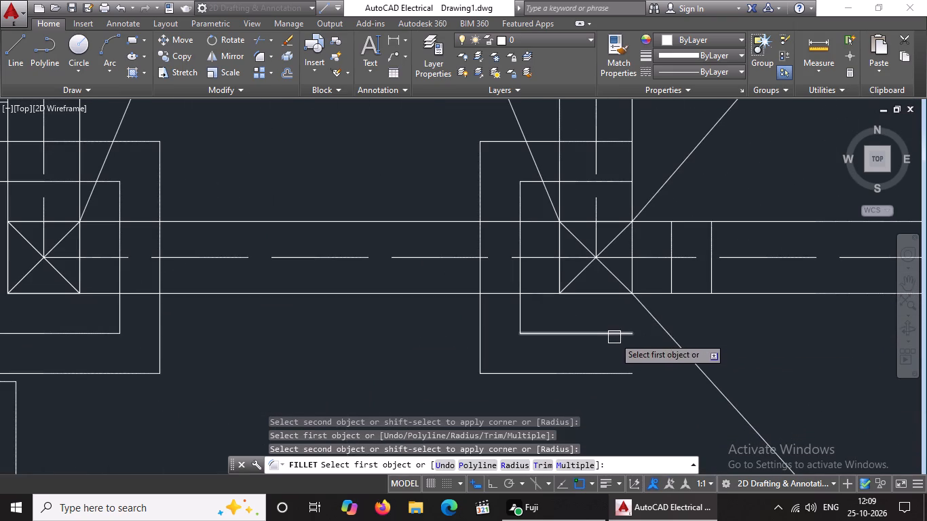
{"action": "left_click", "coordinate": [613, 337]}
{"action": "left_click_drag", "start_coordinate": [672, 275], "coordinate": [669, 284]}
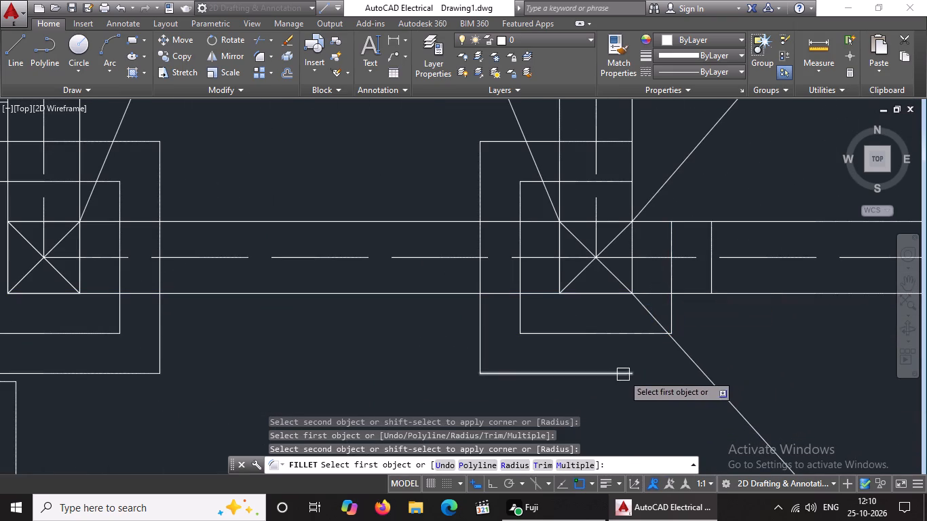
{"action": "left_click", "coordinate": [623, 374]}
{"action": "left_click", "coordinate": [713, 286]}
{"action": "left_click", "coordinate": [611, 182]}
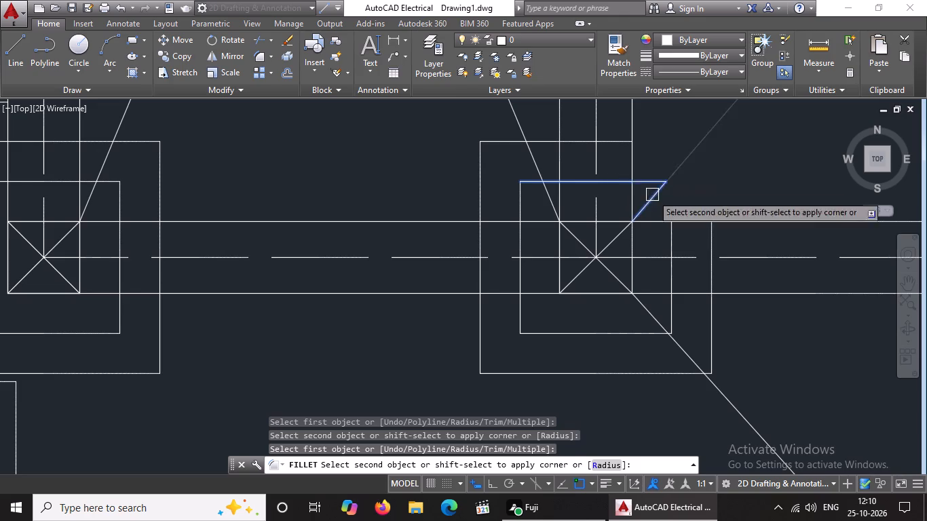
{"action": "left_click", "coordinate": [668, 244]}
{"action": "left_click", "coordinate": [615, 144]}
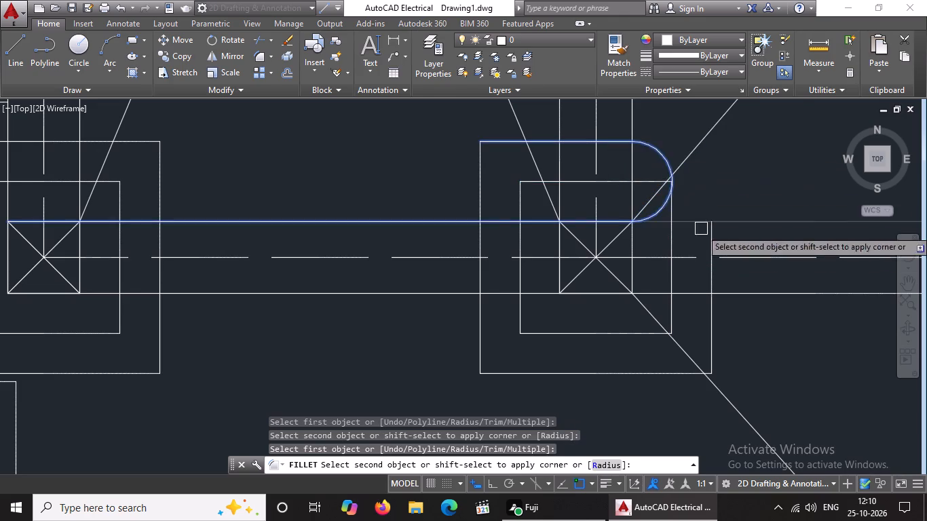
{"action": "left_click", "coordinate": [712, 247]}
Fillet the two top corners of both offset outlines around the same wall's right-end column.
{"action": "scroll", "coordinate": [635, 229], "scroll_direction": "down", "scroll_amount": 5}
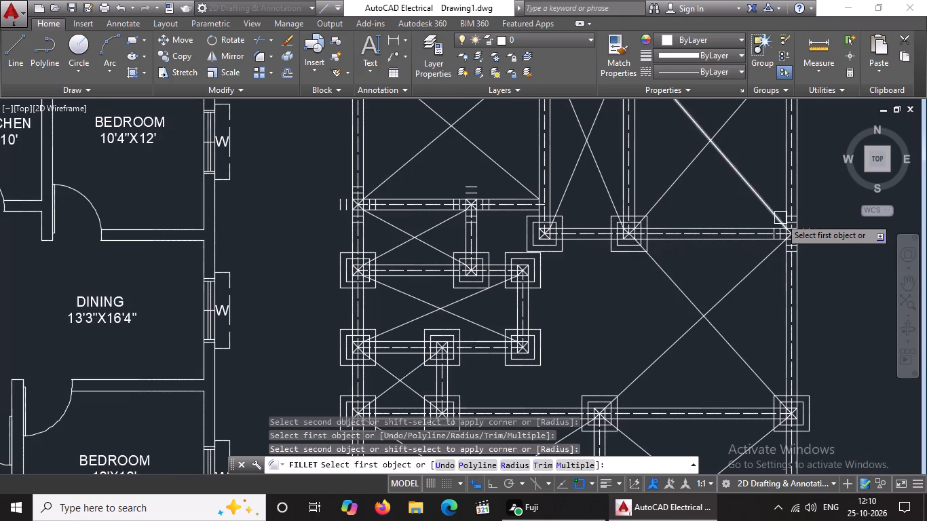
{"action": "scroll", "coordinate": [807, 218], "scroll_direction": "up", "scroll_amount": 3}
{"action": "left_click_drag", "start_coordinate": [687, 267], "coordinate": [689, 260]}
{"action": "left_click", "coordinate": [724, 232]}
{"action": "left_click", "coordinate": [667, 267]}
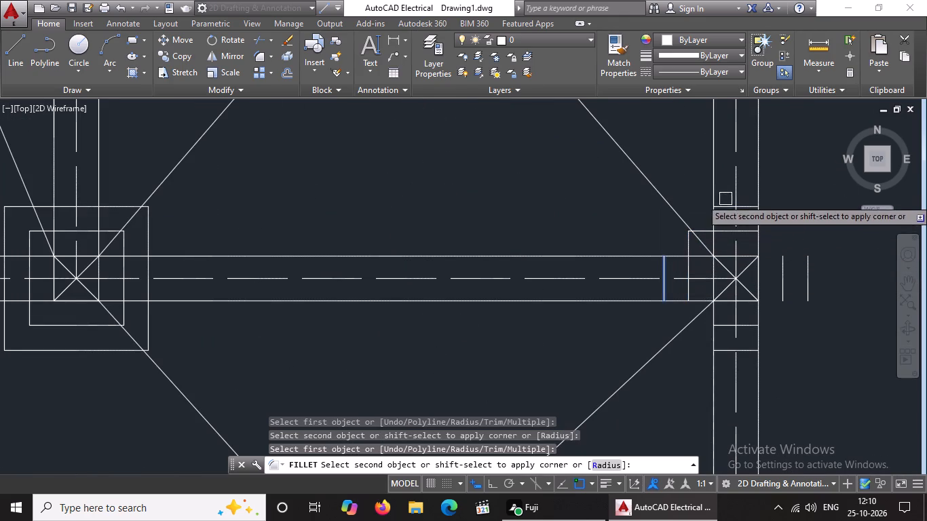
{"action": "left_click", "coordinate": [723, 204]}
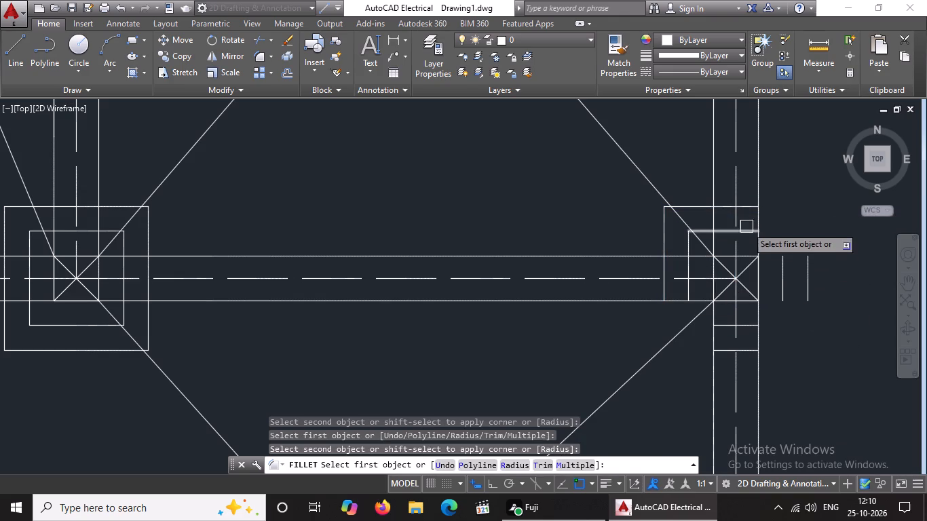
{"action": "left_click", "coordinate": [748, 231]}
{"action": "left_click", "coordinate": [782, 277]}
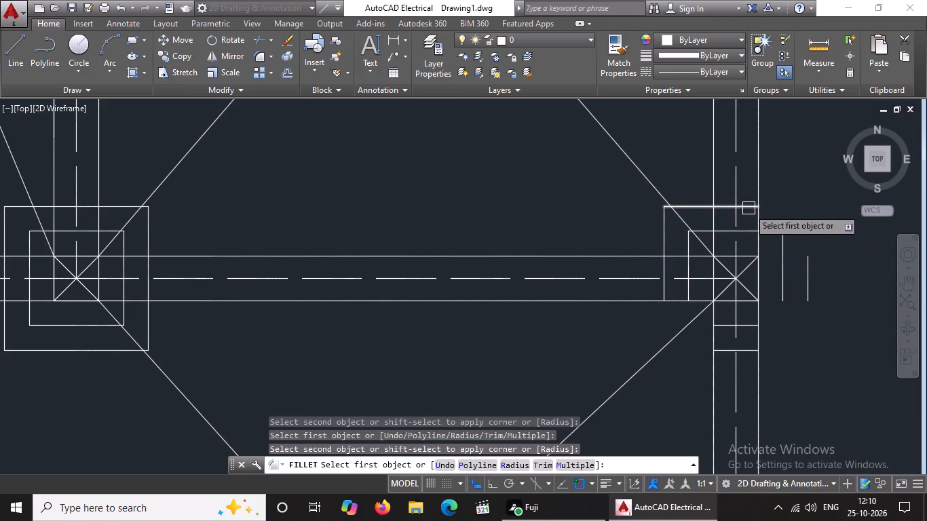
{"action": "left_click", "coordinate": [749, 208]}
{"action": "left_click", "coordinate": [813, 271]}
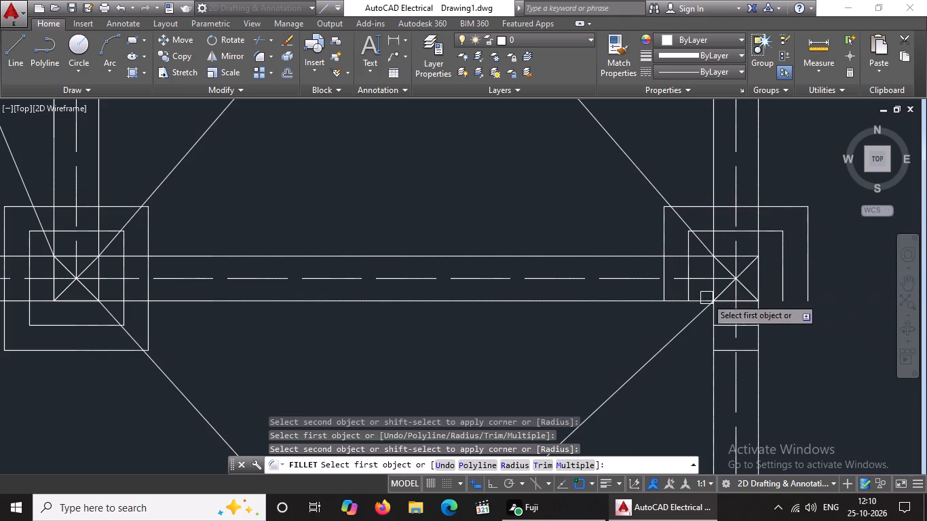
Fillet the two bottom corners of the inner and outer offset outlines around that right-end column.
{"action": "scroll", "coordinate": [687, 294], "scroll_direction": "up", "scroll_amount": 2}
{"action": "left_click", "coordinate": [687, 289]}
{"action": "left_click", "coordinate": [785, 373]}
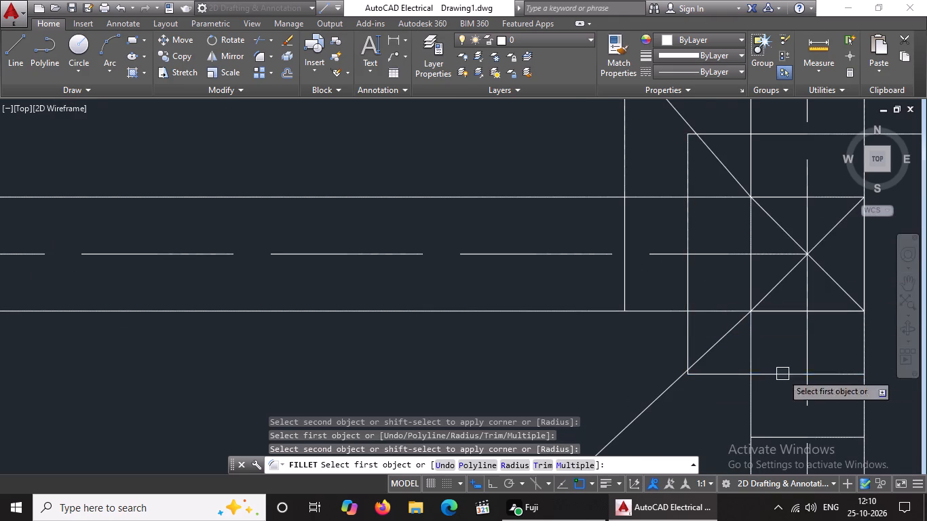
{"action": "left_click", "coordinate": [624, 288]}
{"action": "scroll", "coordinate": [640, 289], "scroll_direction": "down", "scroll_amount": 4}
{"action": "scroll", "coordinate": [687, 321], "scroll_direction": "up", "scroll_amount": 2}
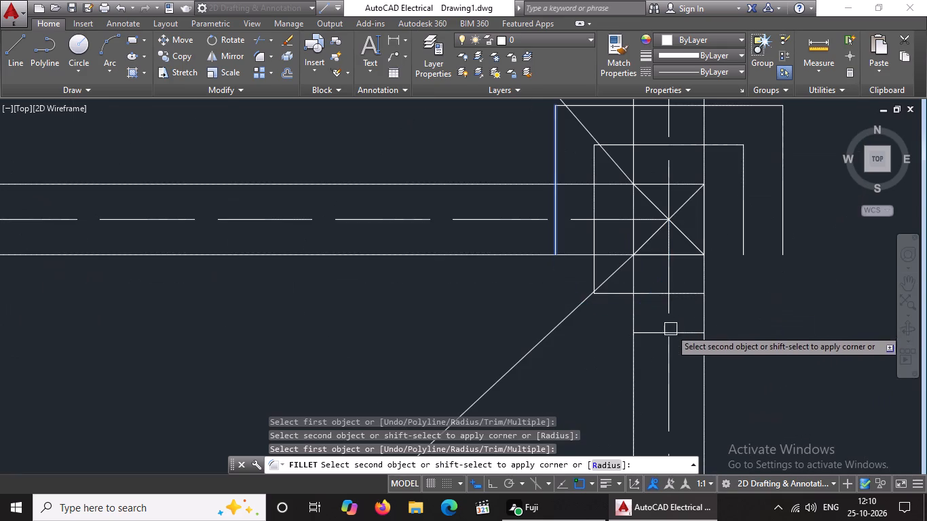
{"action": "left_click", "coordinate": [650, 336]}
{"action": "left_click", "coordinate": [689, 290]}
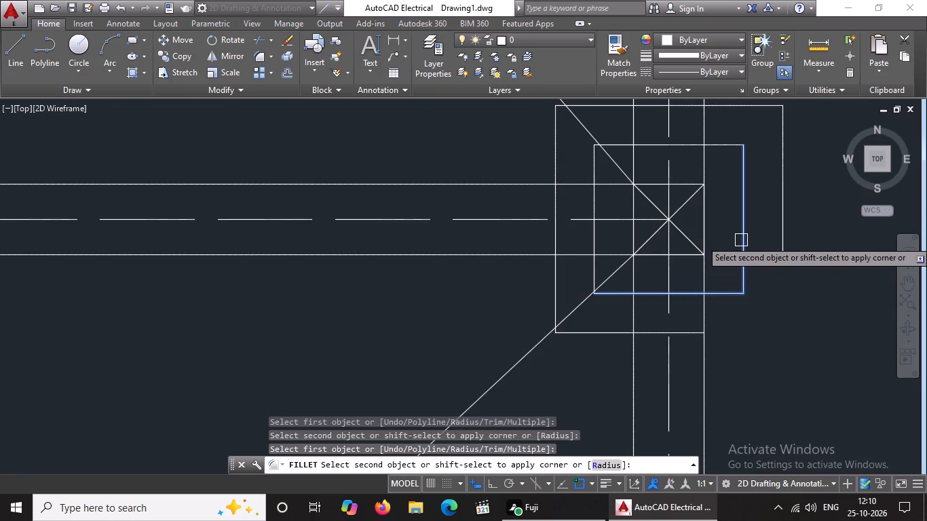
{"action": "left_click", "coordinate": [741, 237]}
{"action": "left_click", "coordinate": [684, 333]}
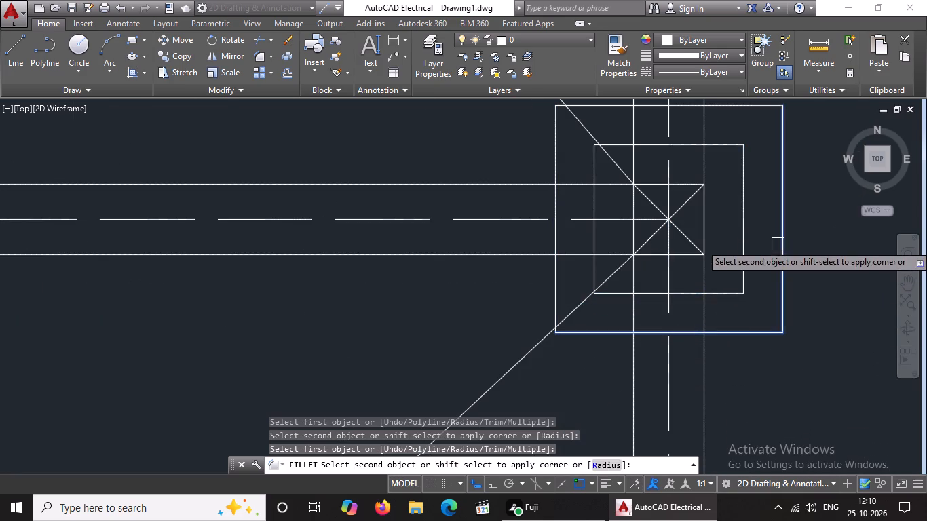
{"action": "left_click_drag", "start_coordinate": [778, 244], "coordinate": [774, 250]}
Fillet the two left corners of both offset outlines around the left-end column of the horizontal wall below the top-left room.
{"action": "scroll", "coordinate": [575, 271], "scroll_direction": "down", "scroll_amount": 6}
{"action": "scroll", "coordinate": [514, 297], "scroll_direction": "down", "scroll_amount": 3}
{"action": "middle_click_drag", "start_coordinate": [238, 256], "coordinate": [276, 322]}
{"action": "scroll", "coordinate": [247, 315], "scroll_direction": "up", "scroll_amount": 2}
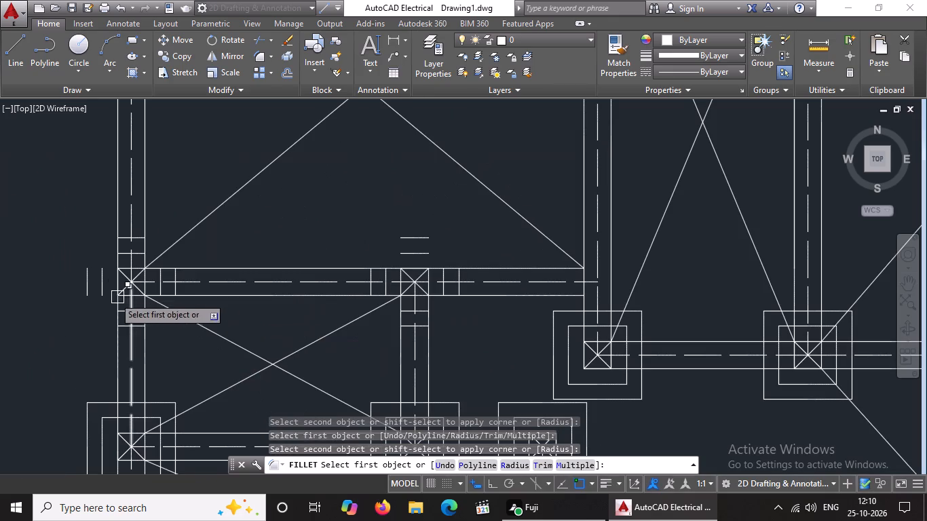
{"action": "left_click", "coordinate": [101, 288]}
{"action": "scroll", "coordinate": [124, 306], "scroll_direction": "up", "scroll_amount": 1}
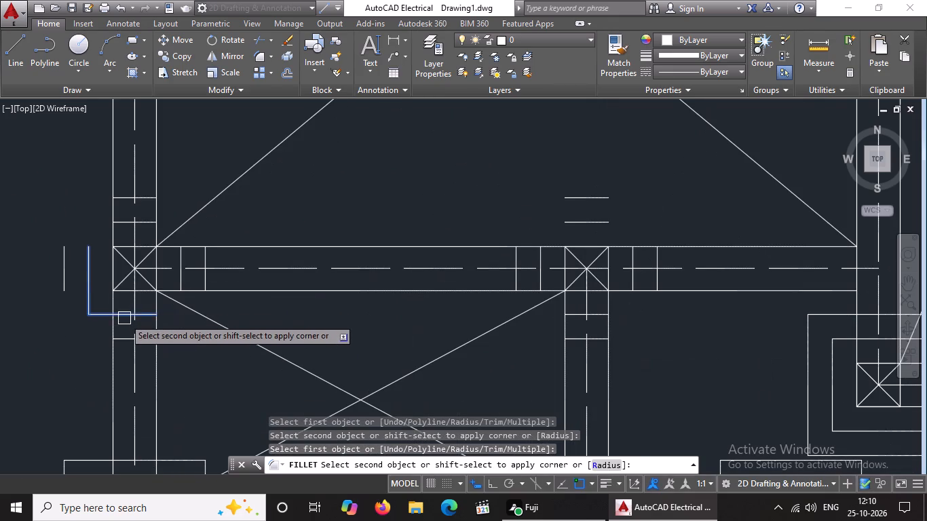
{"action": "left_click", "coordinate": [124, 318]}
{"action": "left_click", "coordinate": [64, 273]}
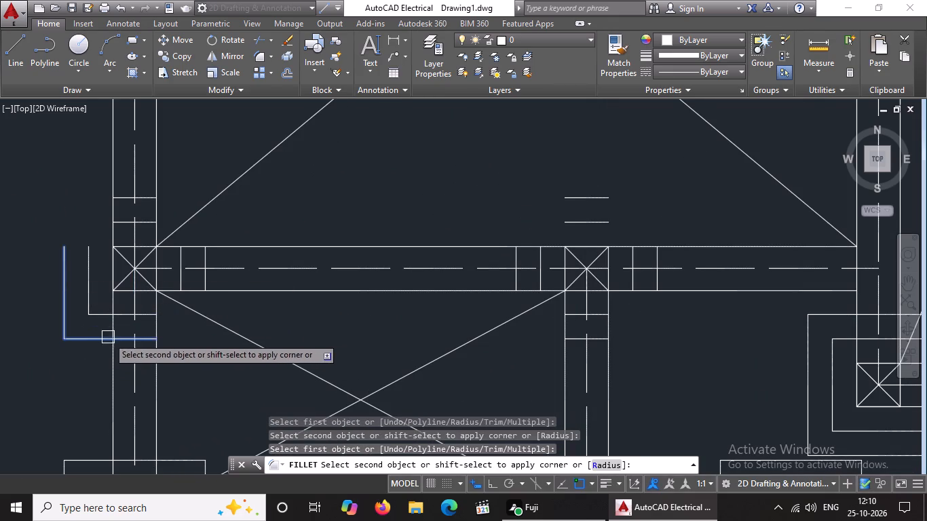
{"action": "left_click", "coordinate": [120, 340]}
{"action": "left_click", "coordinate": [89, 254]}
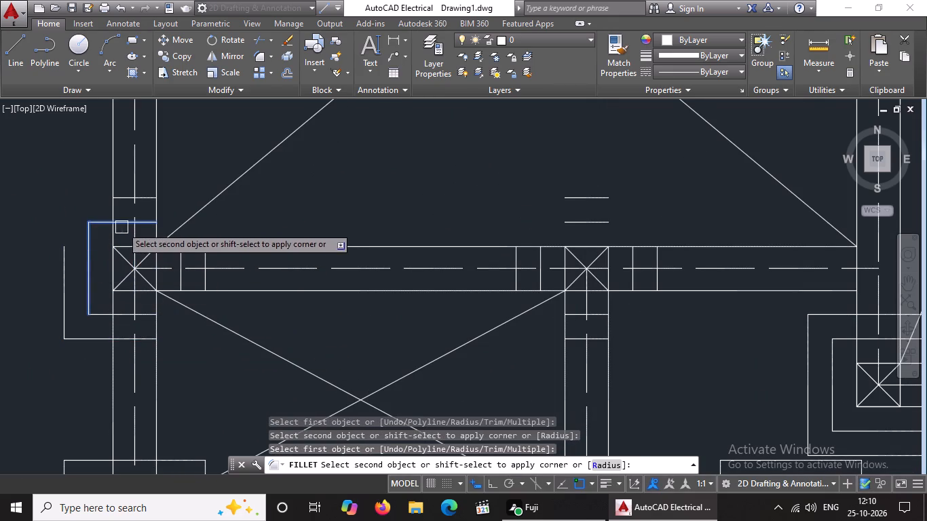
{"action": "left_click", "coordinate": [121, 224]}
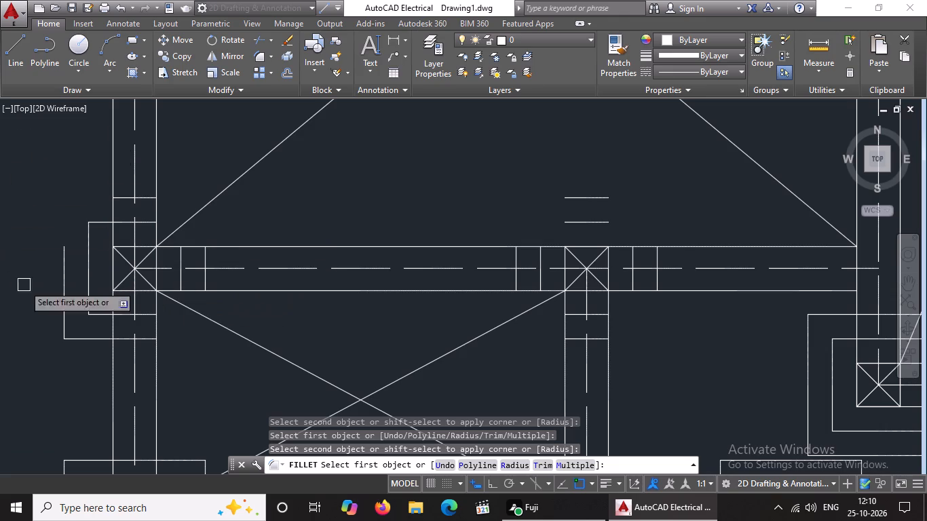
{"action": "left_click", "coordinate": [65, 265]}
{"action": "left_click", "coordinate": [126, 201]}
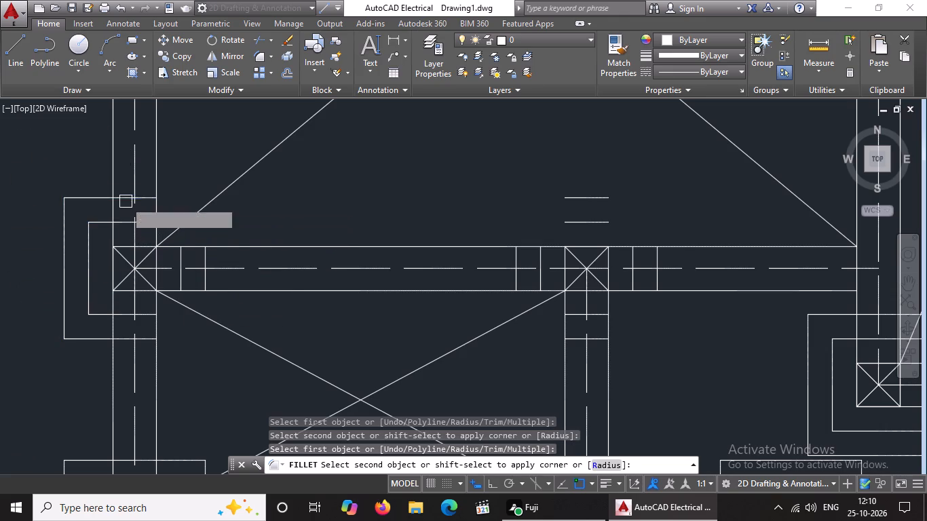
Fillet the two right corners of the inner and outer offset outlines around that wall's left-end column.
{"action": "left_click", "coordinate": [147, 317]}
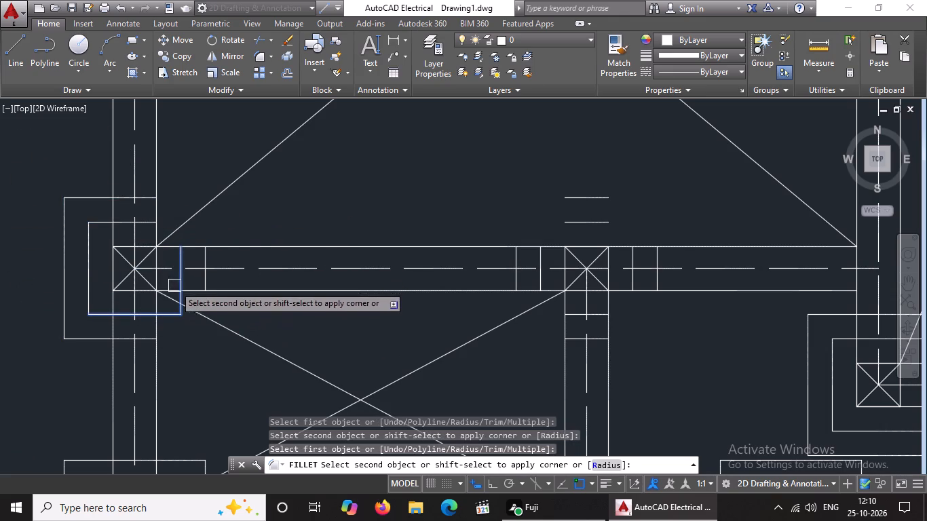
{"action": "left_click", "coordinate": [180, 284]}
{"action": "left_click", "coordinate": [142, 220]}
{"action": "left_click", "coordinate": [175, 254]}
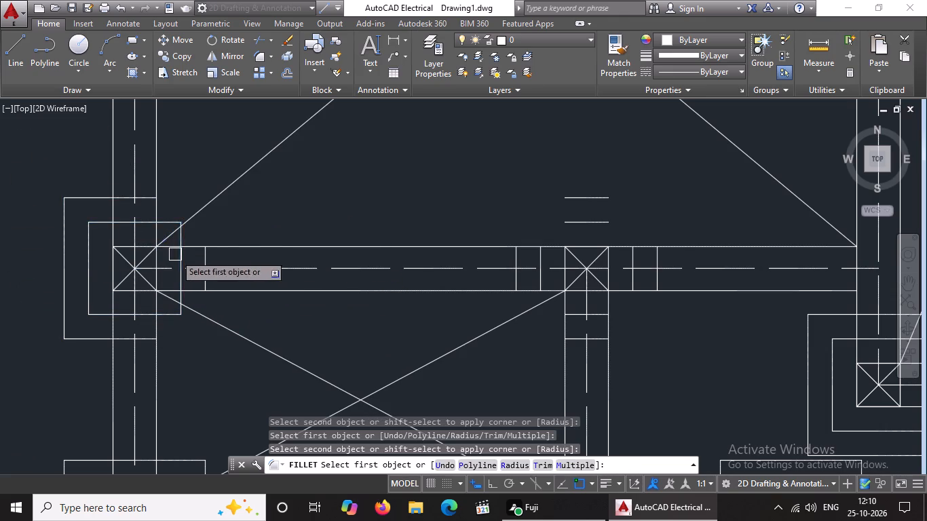
{"action": "left_click", "coordinate": [149, 199]}
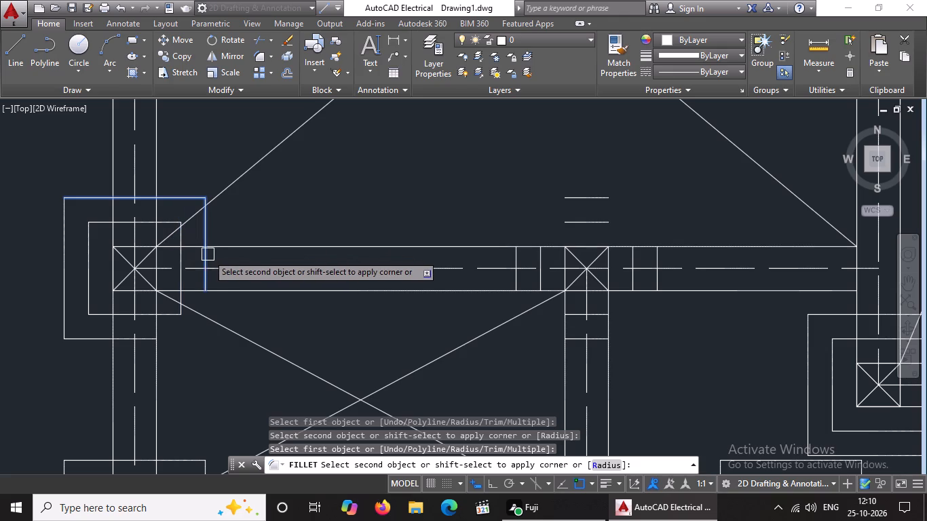
{"action": "left_click", "coordinate": [206, 256]}
{"action": "left_click", "coordinate": [144, 339]}
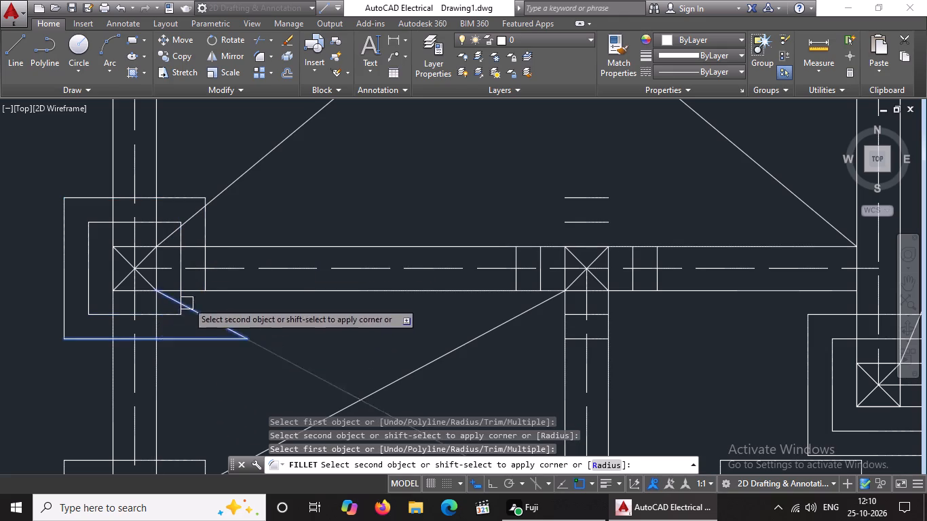
{"action": "left_click", "coordinate": [201, 282]}
Fillet the top corners of both offset outlines around the middle column of the horizontal wall below the top-left room.
{"action": "scroll", "coordinate": [201, 284], "scroll_direction": "down", "scroll_amount": 4}
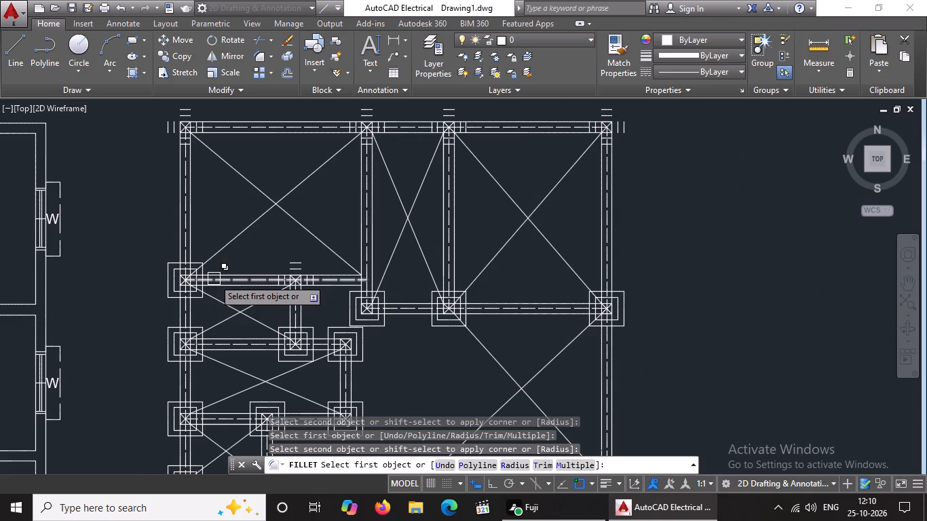
{"action": "scroll", "coordinate": [278, 294], "scroll_direction": "up", "scroll_amount": 2}
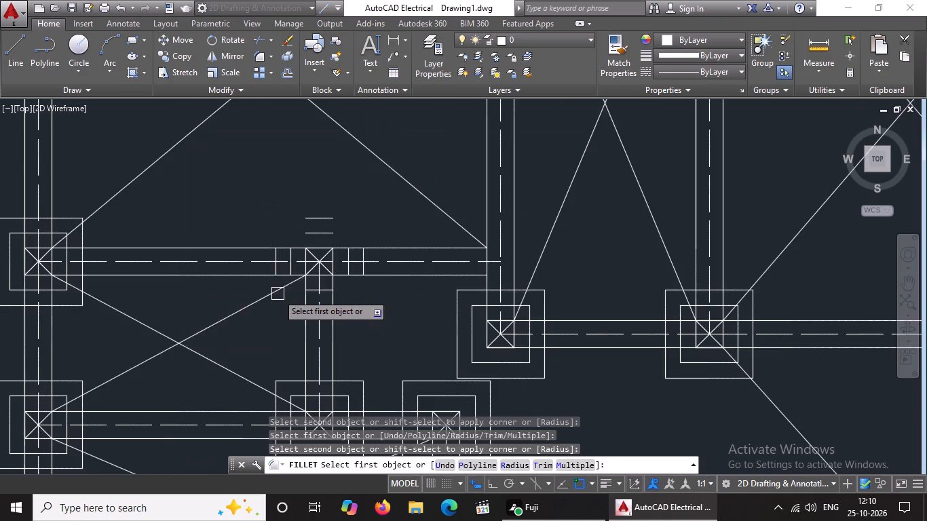
{"action": "scroll", "coordinate": [293, 262], "scroll_direction": "up", "scroll_amount": 2}
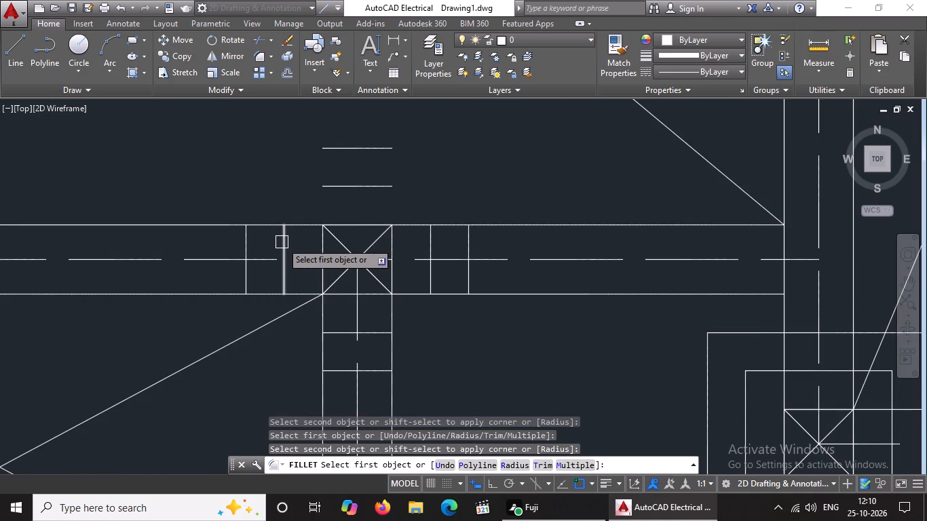
{"action": "left_click", "coordinate": [282, 242]}
{"action": "left_click", "coordinate": [337, 190]}
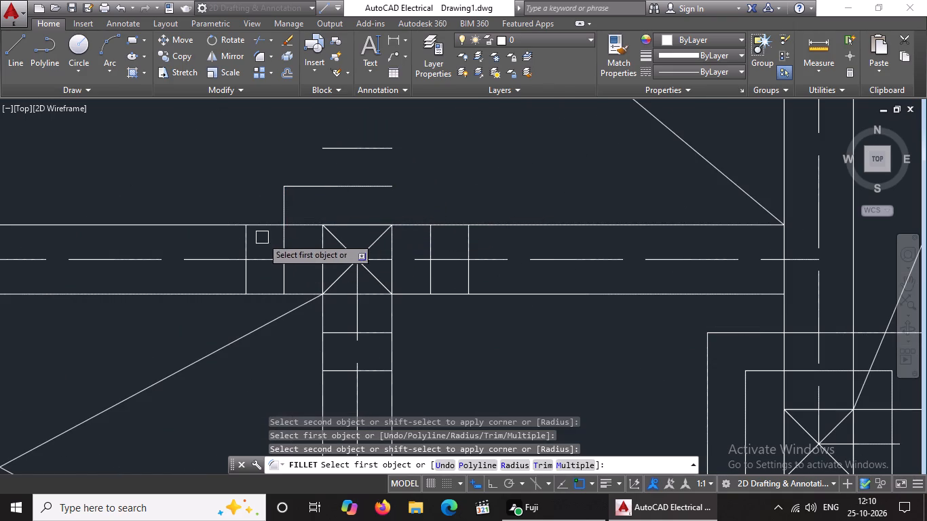
{"action": "left_click", "coordinate": [242, 246]}
{"action": "left_click", "coordinate": [351, 148]}
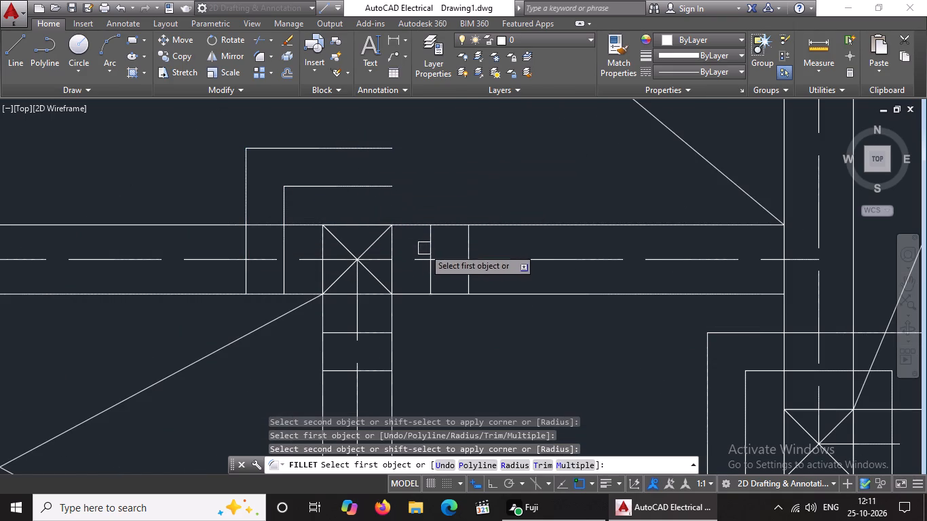
{"action": "left_click", "coordinate": [430, 244]}
{"action": "left_click", "coordinate": [388, 187]}
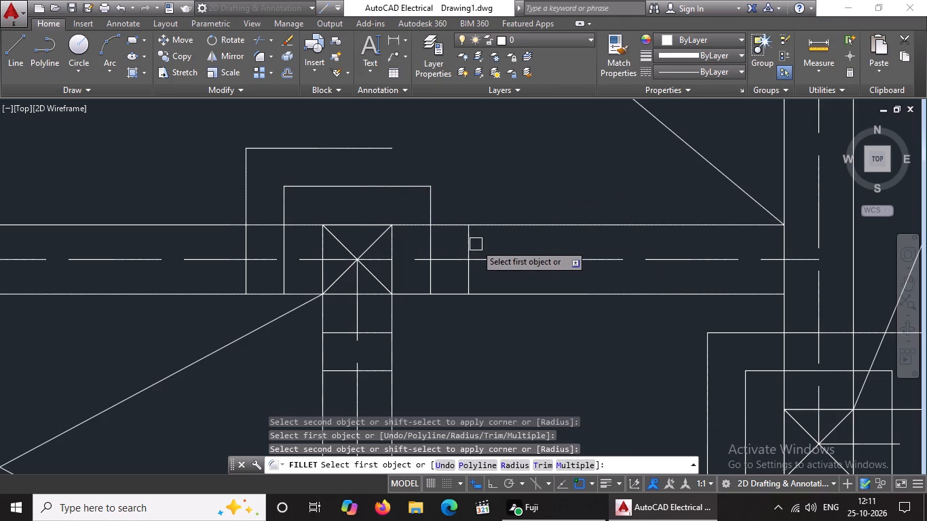
{"action": "left_click", "coordinate": [472, 245]}
{"action": "left_click", "coordinate": [381, 149]}
Fillet the bottom corners of the inner and outer offset outlines around that wall's middle column, closing both squares.
{"action": "scroll", "coordinate": [442, 186], "scroll_direction": "down", "scroll_amount": 5}
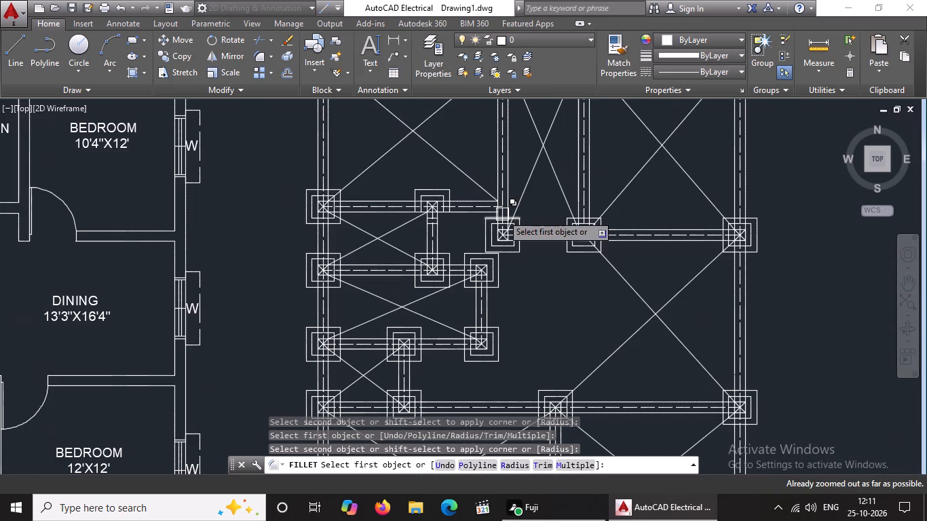
{"action": "scroll", "coordinate": [421, 213], "scroll_direction": "up", "scroll_amount": 6}
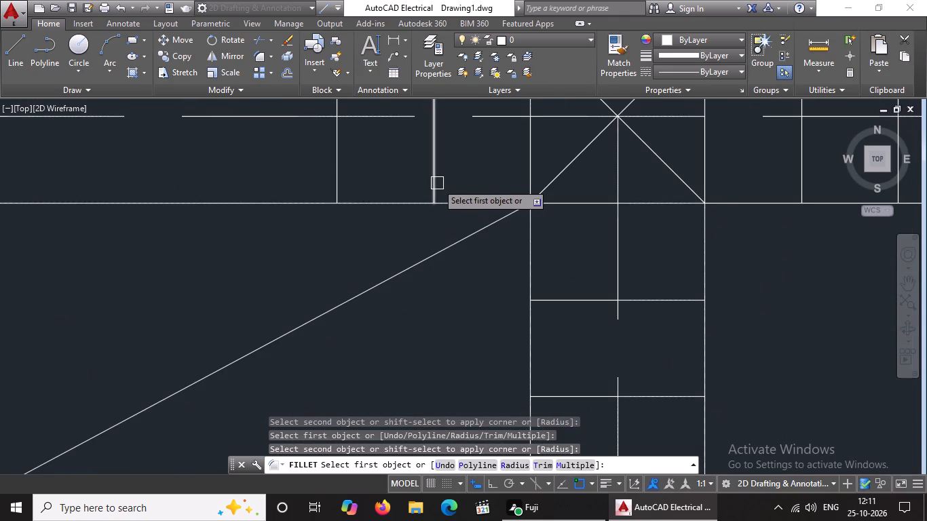
{"action": "left_click", "coordinate": [437, 182]}
{"action": "left_click", "coordinate": [557, 294]}
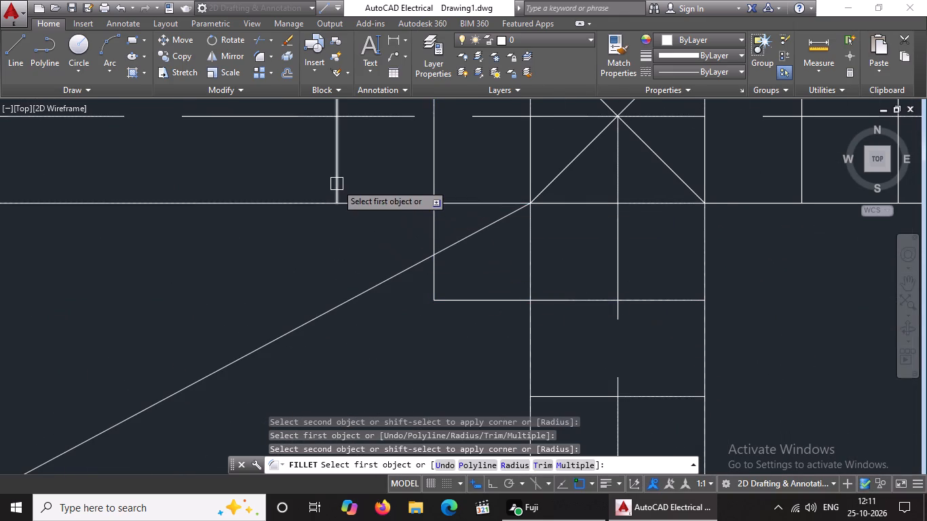
{"action": "left_click", "coordinate": [337, 184]}
{"action": "left_click", "coordinate": [550, 394]}
{"action": "scroll", "coordinate": [546, 353], "scroll_direction": "down", "scroll_amount": 2}
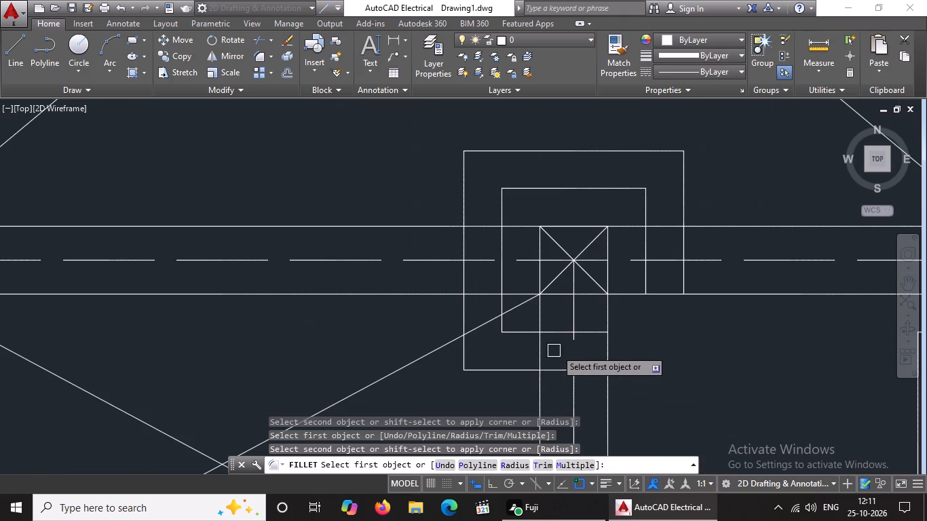
{"action": "left_click", "coordinate": [597, 330]}
{"action": "left_click", "coordinate": [644, 273]}
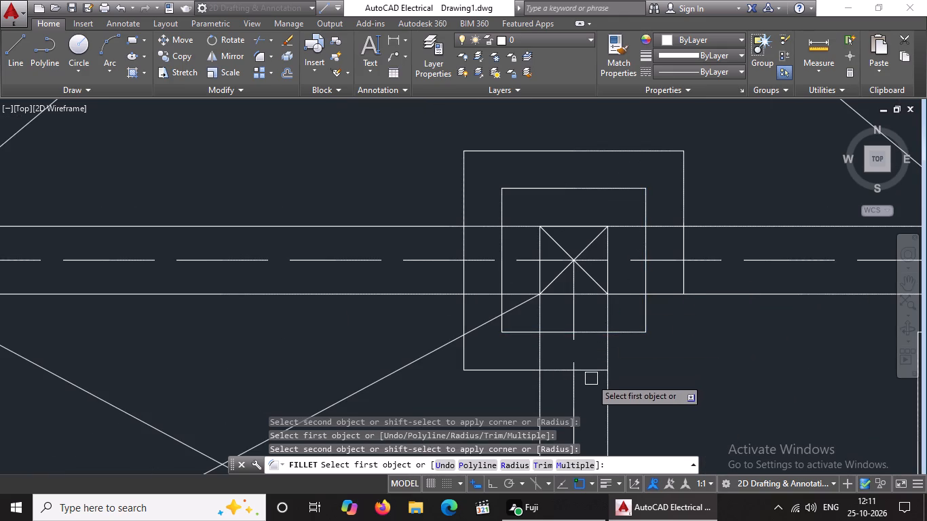
{"action": "left_click", "coordinate": [592, 372]}
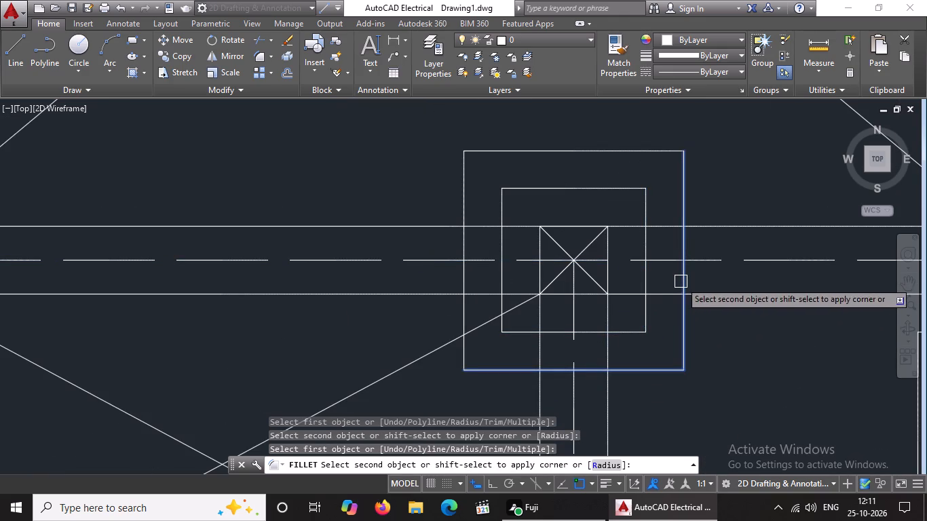
{"action": "left_click", "coordinate": [681, 281]}
Fillet the top corners of both offset outlines around the column at the layout's top-left corner.
{"action": "scroll", "coordinate": [650, 313], "scroll_direction": "down", "scroll_amount": 5}
{"action": "middle_click_drag", "start_coordinate": [628, 330], "coordinate": [494, 368]}
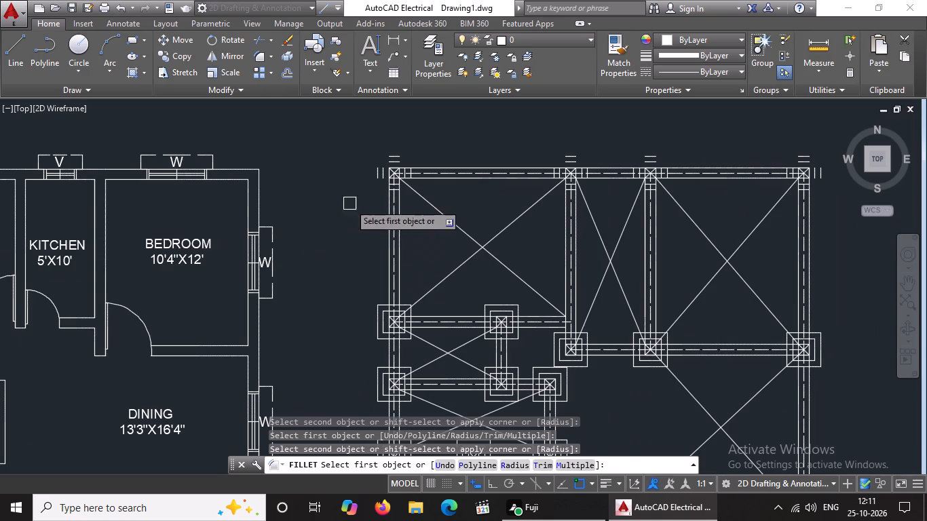
{"action": "scroll", "coordinate": [421, 146], "scroll_direction": "up", "scroll_amount": 3}
{"action": "left_click", "coordinate": [263, 250]}
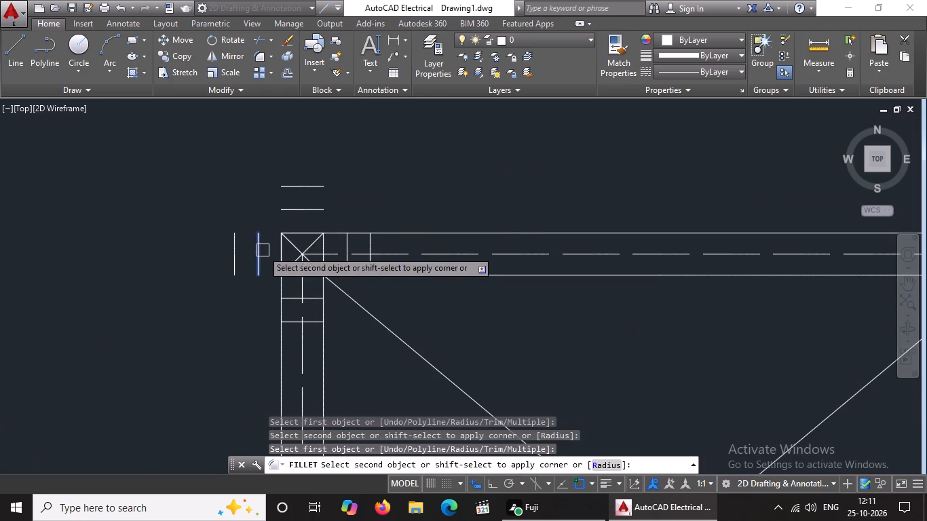
{"action": "left_click", "coordinate": [300, 208]}
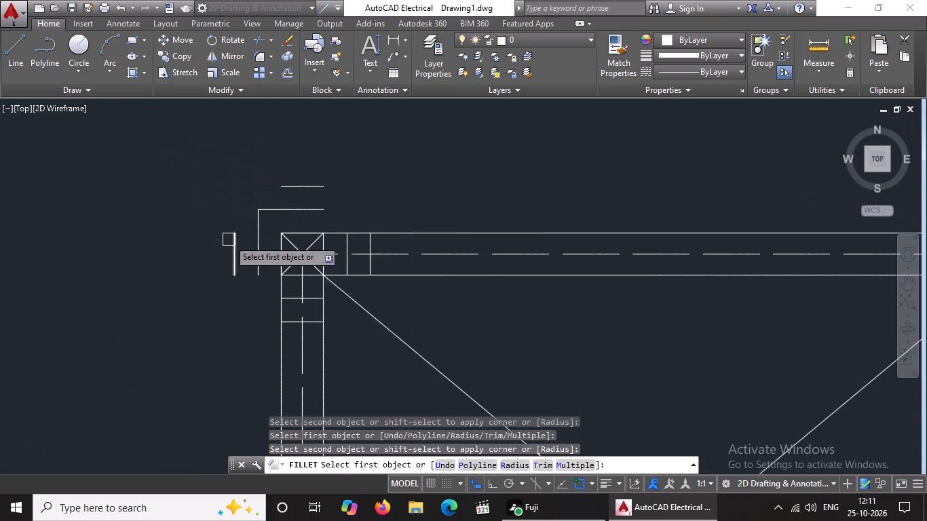
{"action": "left_click_drag", "start_coordinate": [230, 239], "coordinate": [245, 223]}
{"action": "left_click", "coordinate": [288, 187]}
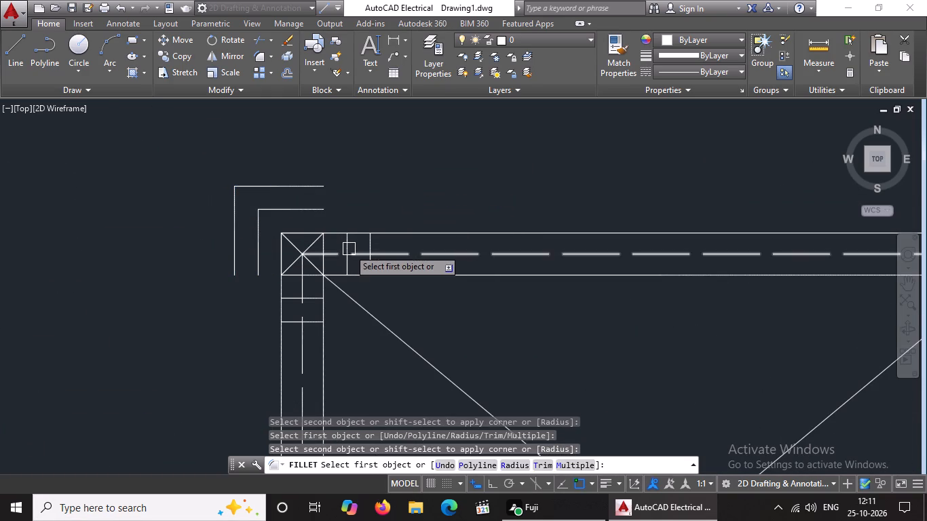
{"action": "left_click", "coordinate": [344, 248]}
{"action": "left_click", "coordinate": [305, 205]}
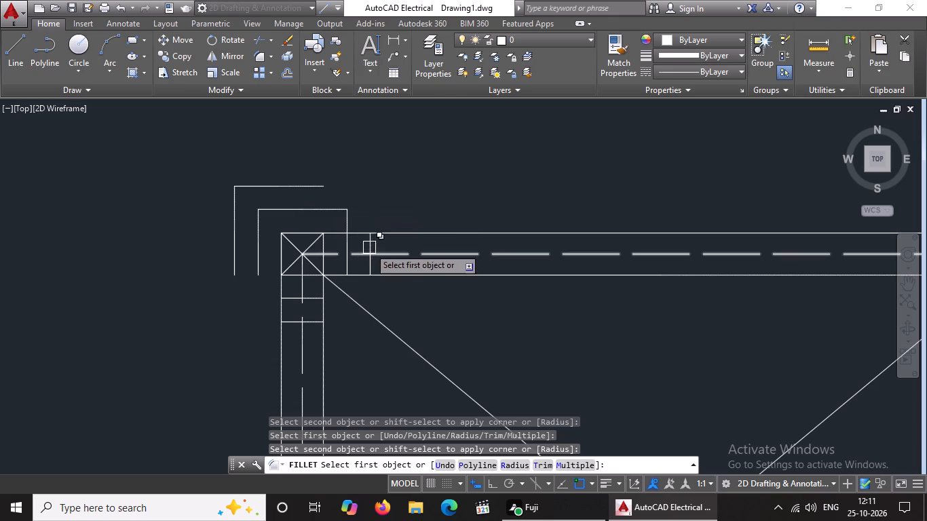
{"action": "left_click", "coordinate": [369, 244]}
{"action": "left_click", "coordinate": [319, 186]}
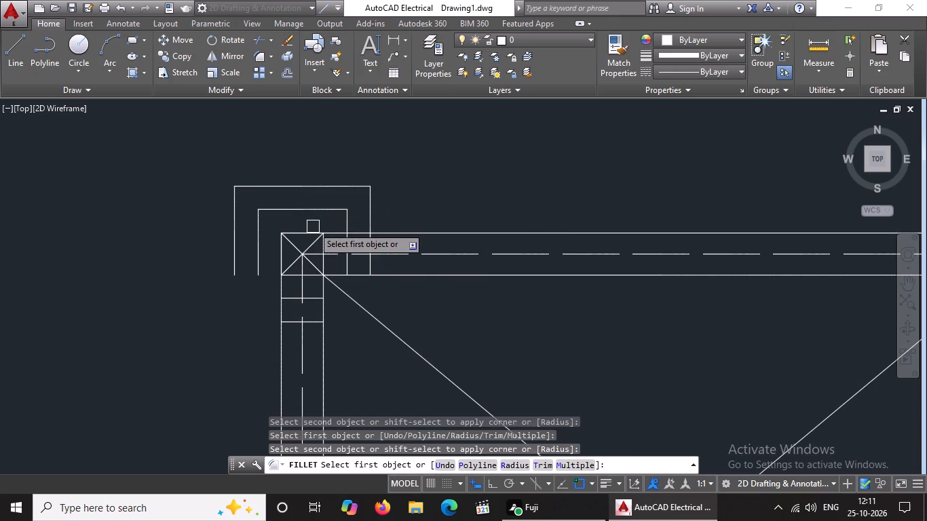
Fillet the bottom corners of the inner and outer offset outlines around the top-left corner column, closing both squares.
{"action": "left_click", "coordinate": [254, 258]}
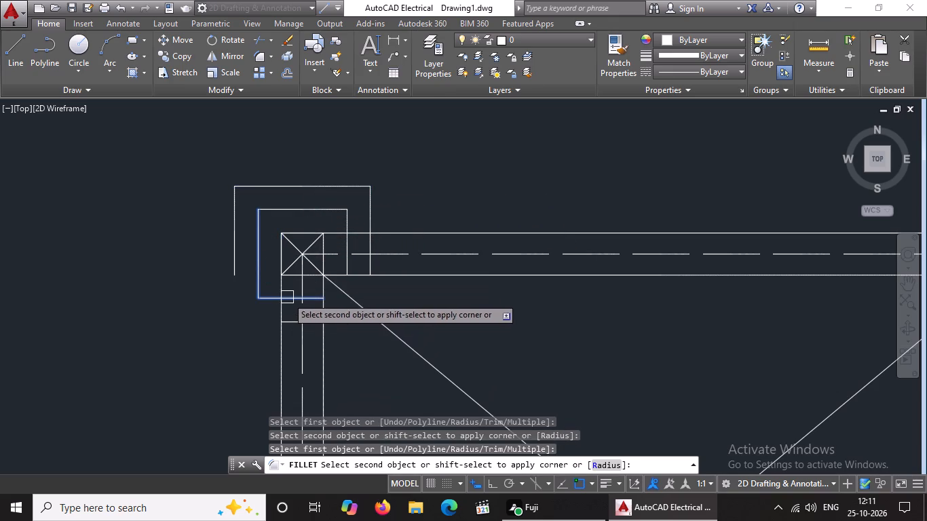
{"action": "left_click", "coordinate": [290, 299]}
{"action": "left_click", "coordinate": [235, 265]}
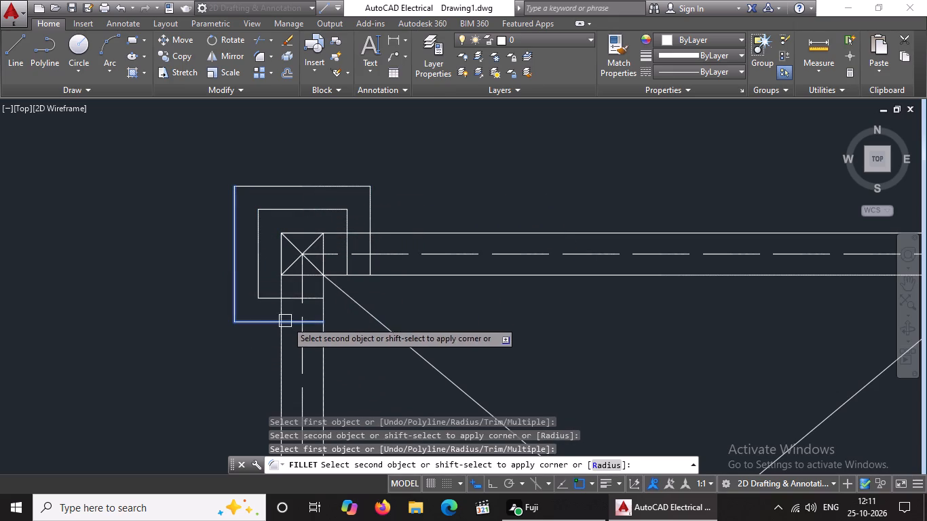
{"action": "left_click", "coordinate": [286, 321]}
{"action": "left_click", "coordinate": [315, 293]}
{"action": "left_click", "coordinate": [344, 263]}
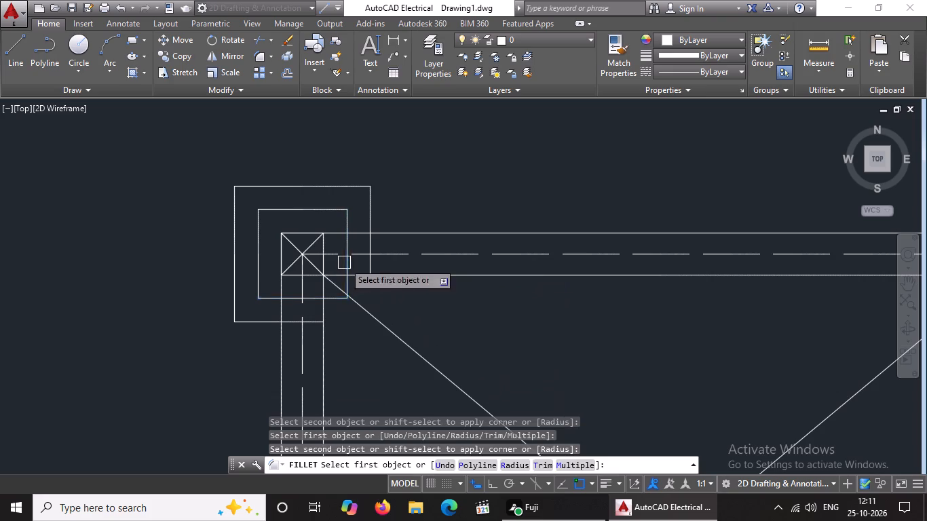
{"action": "left_click", "coordinate": [316, 322]}
{"action": "left_click", "coordinate": [371, 269]}
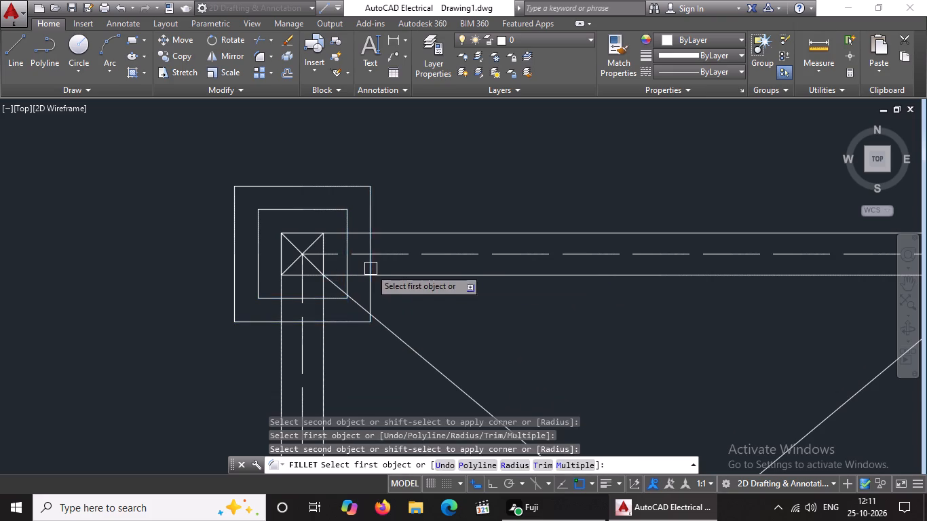
Fillet the top corners of both offset outlines around the second column from the left on the top wall.
{"action": "scroll", "coordinate": [363, 264], "scroll_direction": "down", "scroll_amount": 8}
{"action": "scroll", "coordinate": [605, 265], "scroll_direction": "down", "scroll_amount": 1}
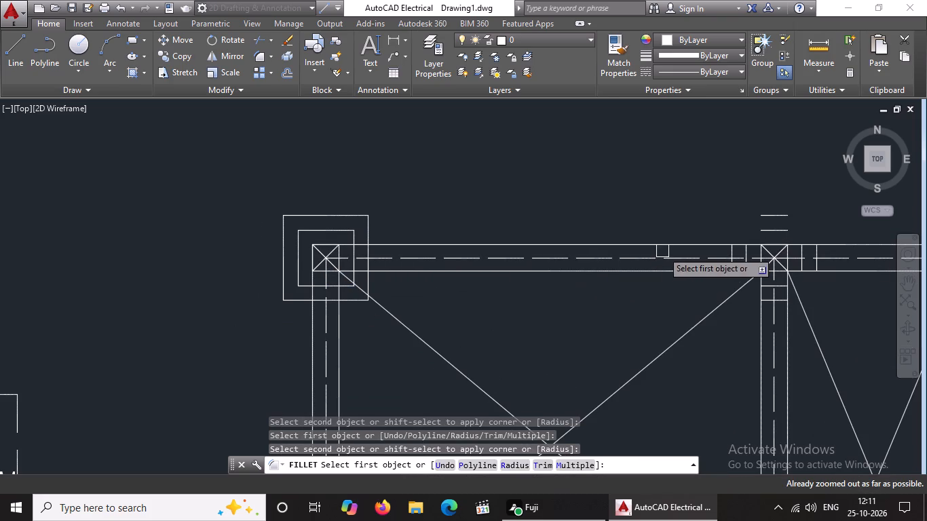
{"action": "middle_click_drag", "start_coordinate": [662, 250], "coordinate": [453, 294]}
{"action": "middle_click_drag", "start_coordinate": [419, 294], "coordinate": [395, 294]}
{"action": "scroll", "coordinate": [586, 281], "scroll_direction": "up", "scroll_amount": 2}
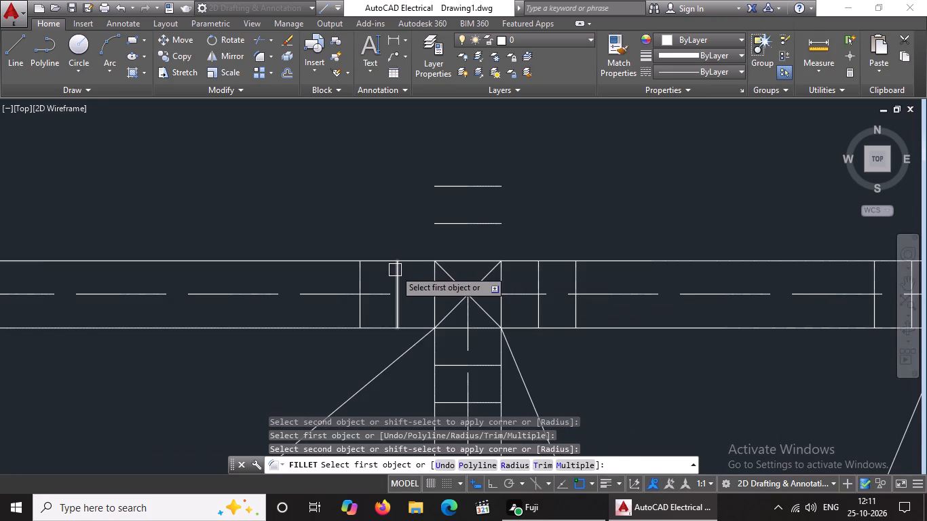
{"action": "left_click_drag", "start_coordinate": [394, 271], "coordinate": [402, 262]}
{"action": "left_click_drag", "start_coordinate": [442, 222], "coordinate": [436, 237]}
{"action": "left_click", "coordinate": [358, 287]}
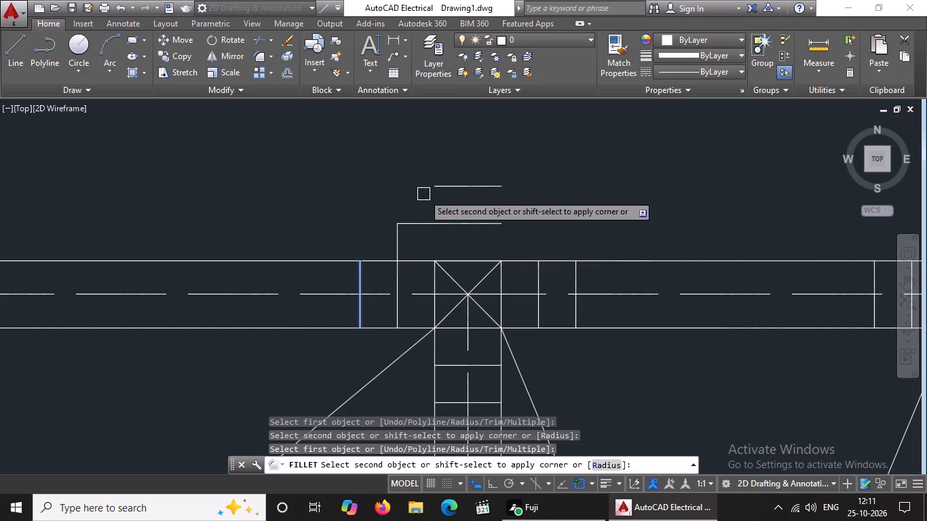
{"action": "left_click", "coordinate": [437, 187]}
{"action": "left_click", "coordinate": [537, 278]}
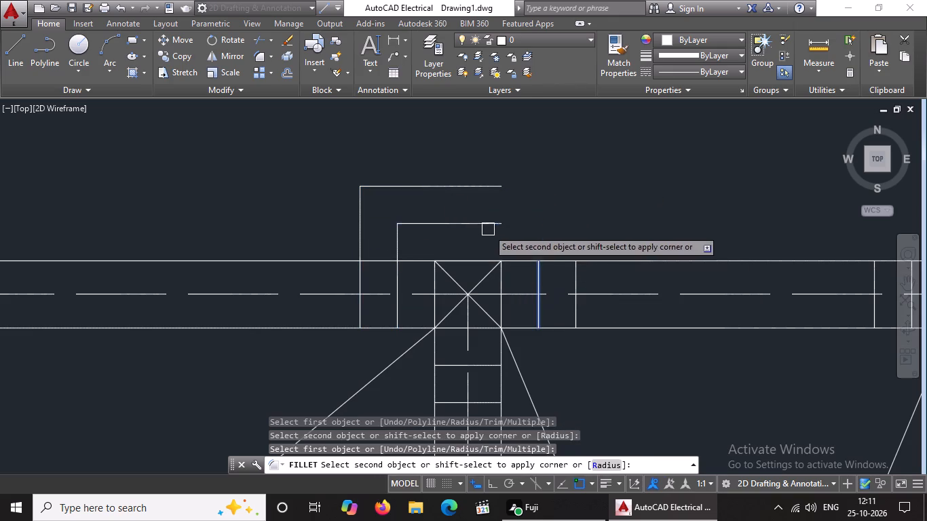
{"action": "left_click", "coordinate": [481, 227]}
{"action": "left_click", "coordinate": [494, 183]}
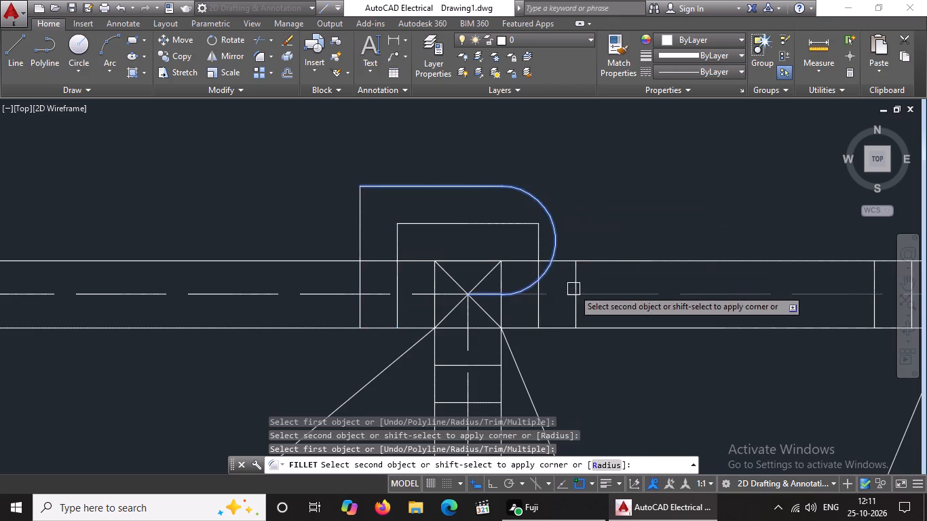
{"action": "left_click", "coordinate": [577, 284]}
Fillet the bottom corners of the inner and outer offset outlines around the top wall's second column, closing both squares.
{"action": "left_click", "coordinate": [394, 311]}
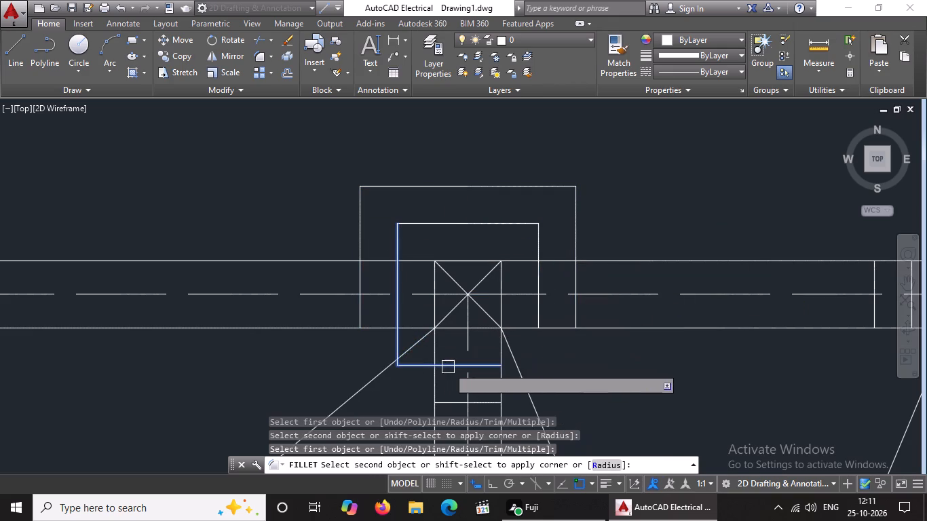
{"action": "left_click", "coordinate": [450, 366]}
{"action": "left_click", "coordinate": [360, 317]}
{"action": "left_click", "coordinate": [448, 404]}
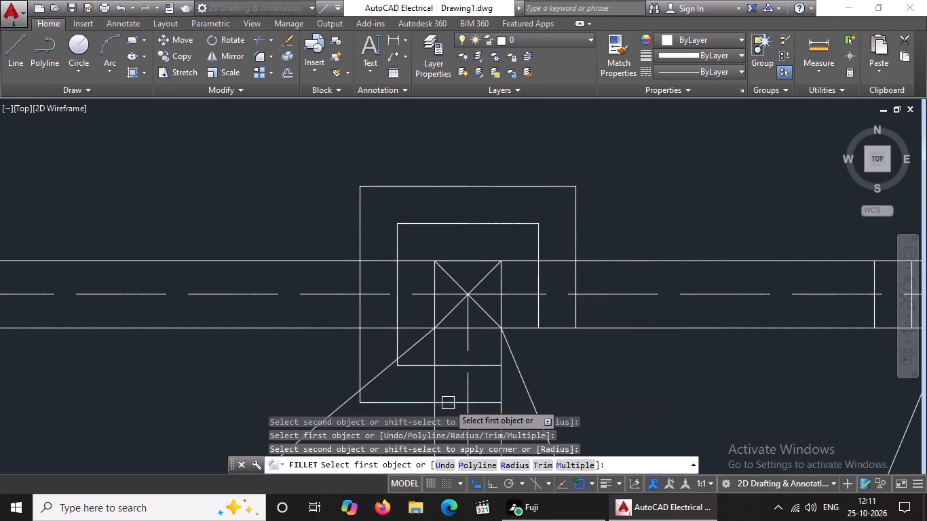
{"action": "left_click", "coordinate": [475, 366]}
{"action": "left_click", "coordinate": [542, 305]}
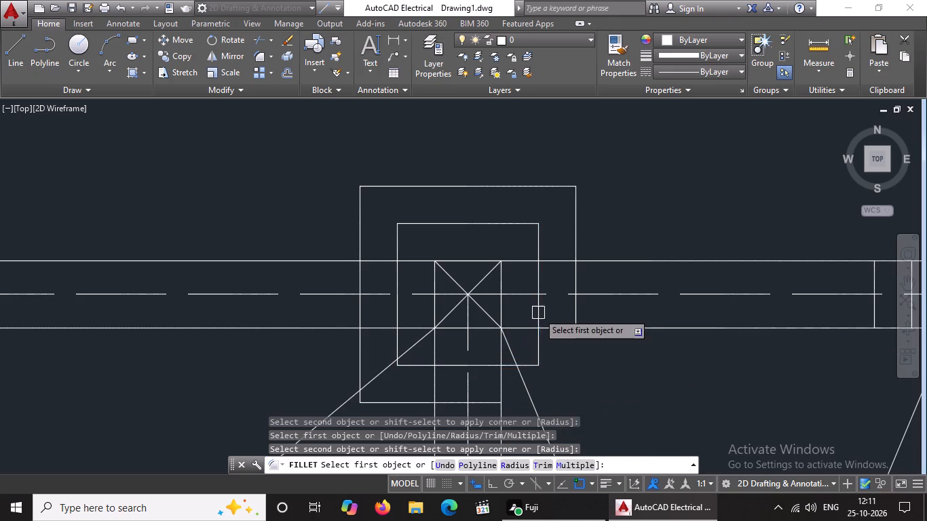
{"action": "left_click", "coordinate": [480, 408]}
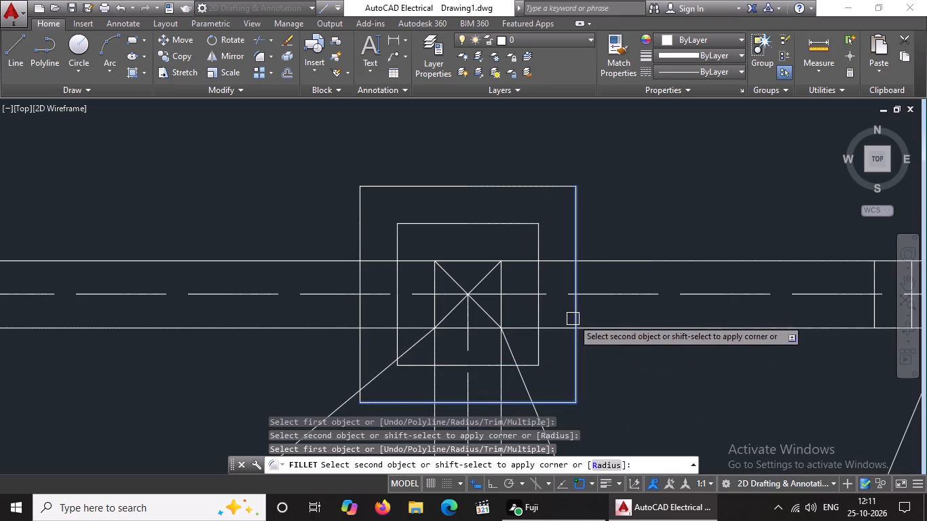
{"action": "left_click", "coordinate": [575, 318]}
Fillet the top corners of both offset outlines around the third column from the left on the top wall.
{"action": "scroll", "coordinate": [454, 292], "scroll_direction": "down", "scroll_amount": 7}
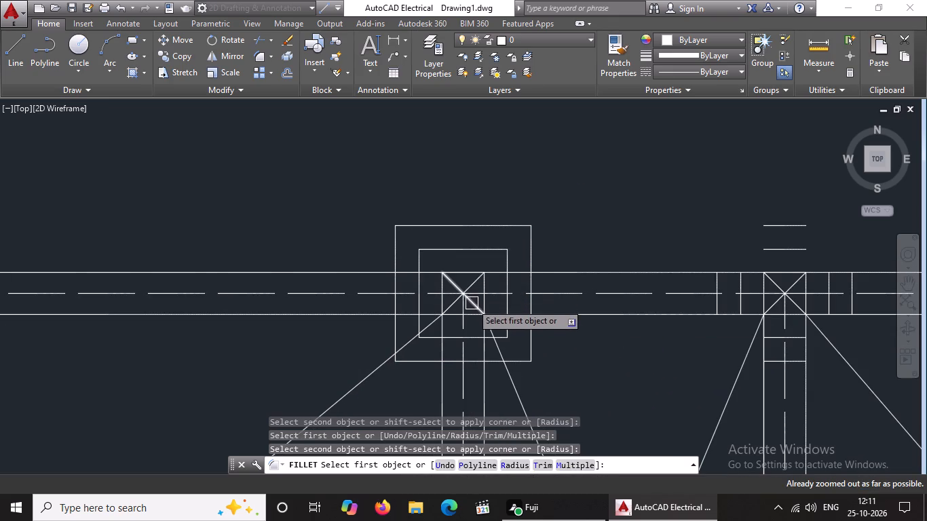
{"action": "scroll", "coordinate": [472, 304], "scroll_direction": "down", "scroll_amount": 5}
{"action": "middle_click_drag", "start_coordinate": [518, 315], "coordinate": [244, 285]}
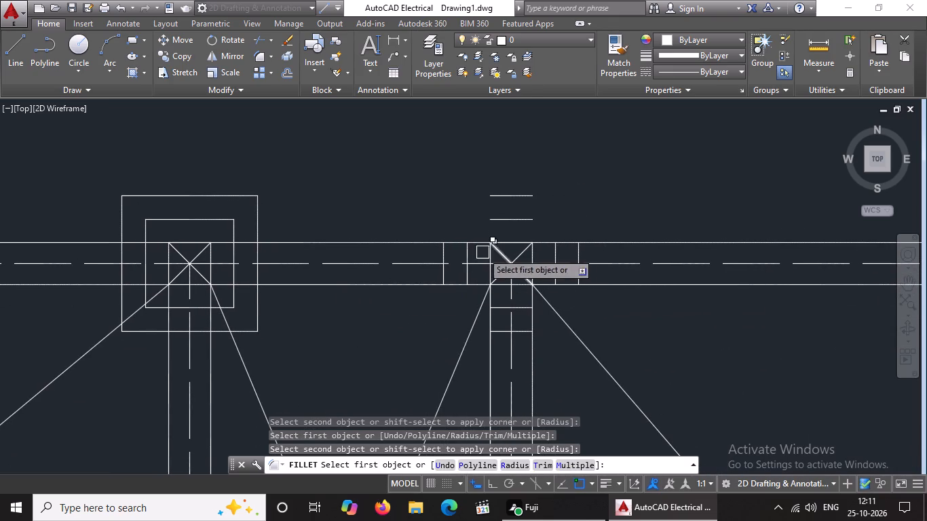
{"action": "left_click", "coordinate": [468, 256]}
{"action": "left_click", "coordinate": [498, 222]}
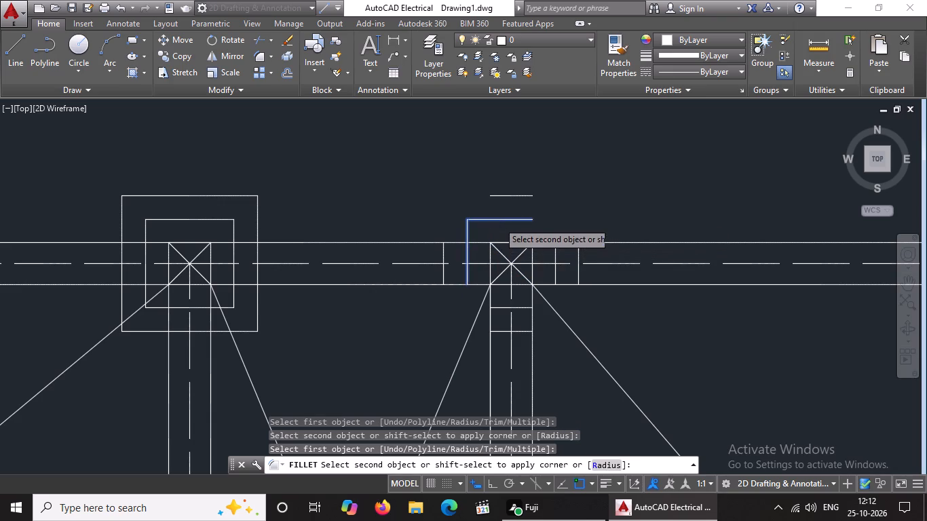
{"action": "left_click", "coordinate": [443, 250]}
{"action": "left_click", "coordinate": [495, 195]}
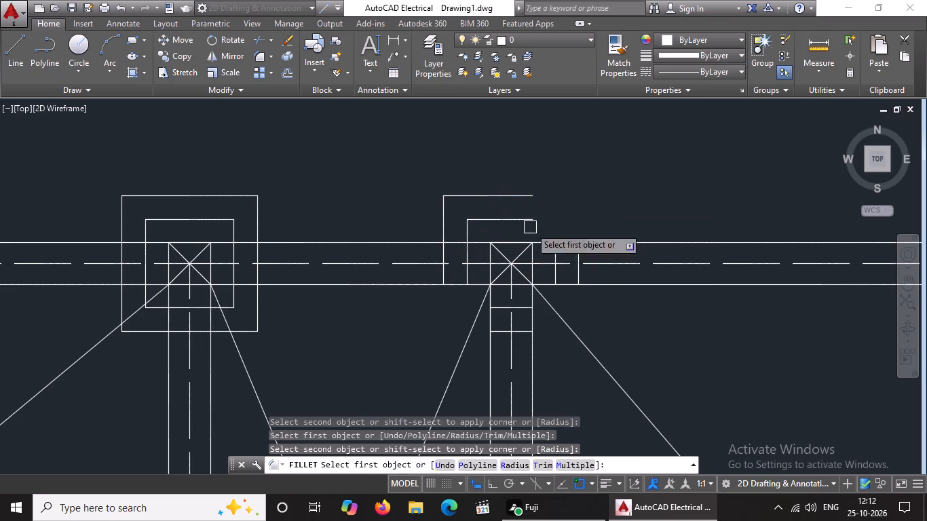
{"action": "left_click", "coordinate": [556, 254]}
{"action": "left_click", "coordinate": [522, 223]}
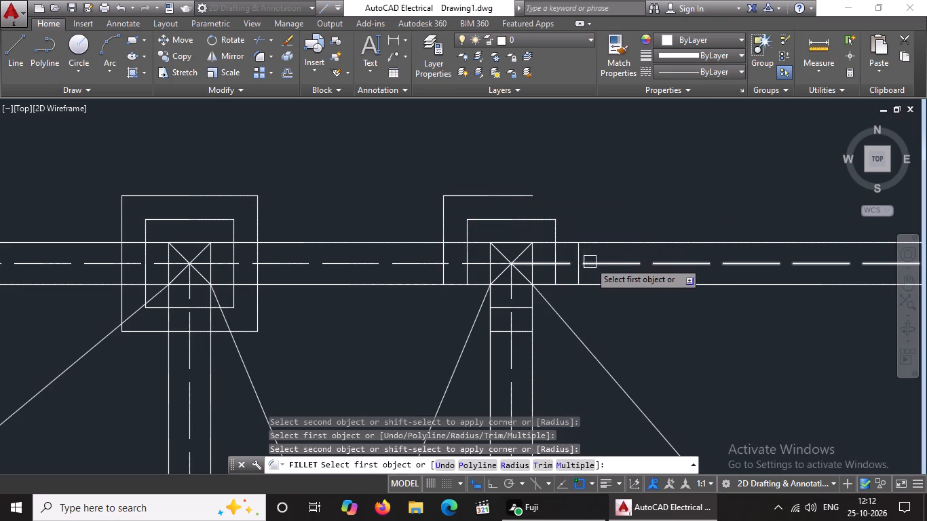
{"action": "left_click", "coordinate": [578, 252]}
{"action": "left_click", "coordinate": [530, 195]}
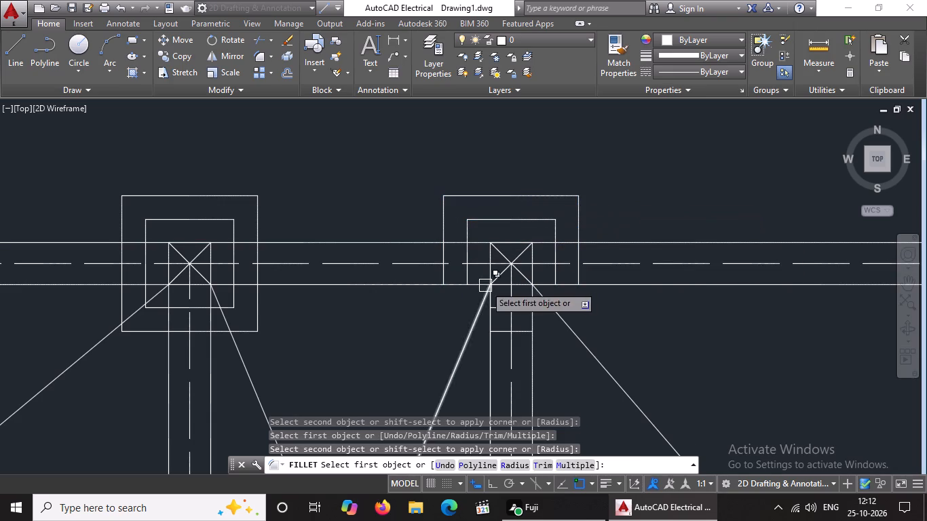
Fillet the bottom corners of the inner and outer offset outlines around the top wall's third column, closing both squares.
{"action": "left_click", "coordinate": [468, 278]}
{"action": "left_click", "coordinate": [503, 305]}
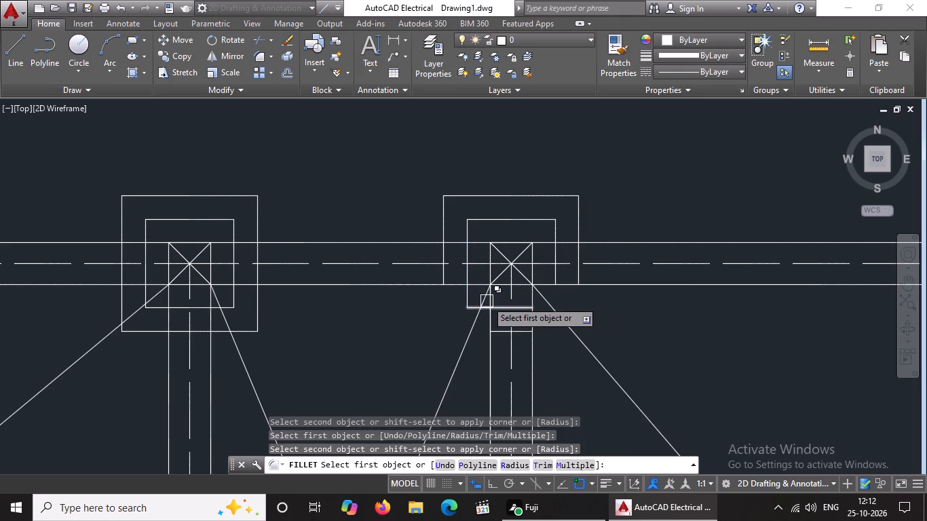
{"action": "left_click", "coordinate": [438, 275]}
{"action": "left_click", "coordinate": [496, 330]}
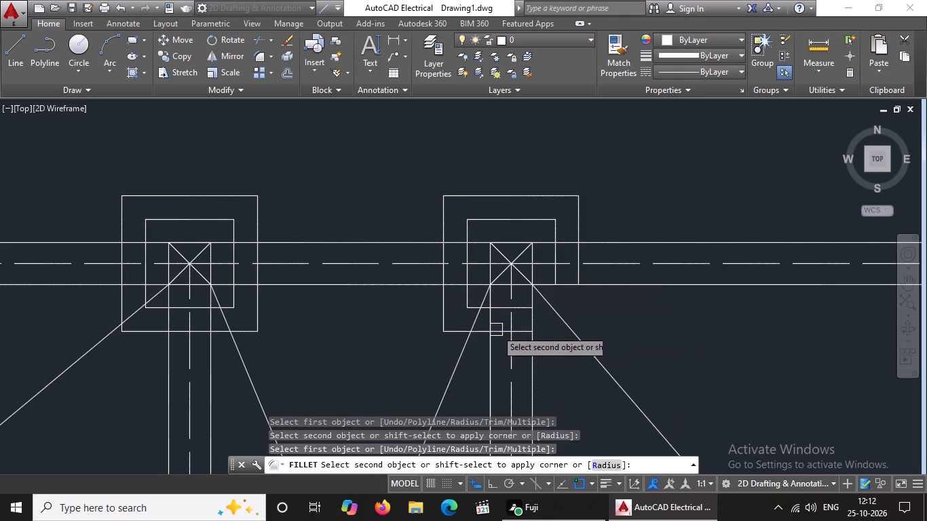
{"action": "scroll", "coordinate": [478, 323], "scroll_direction": "down", "scroll_amount": 11}
{"action": "middle_click_drag", "start_coordinate": [566, 302], "coordinate": [436, 187]}
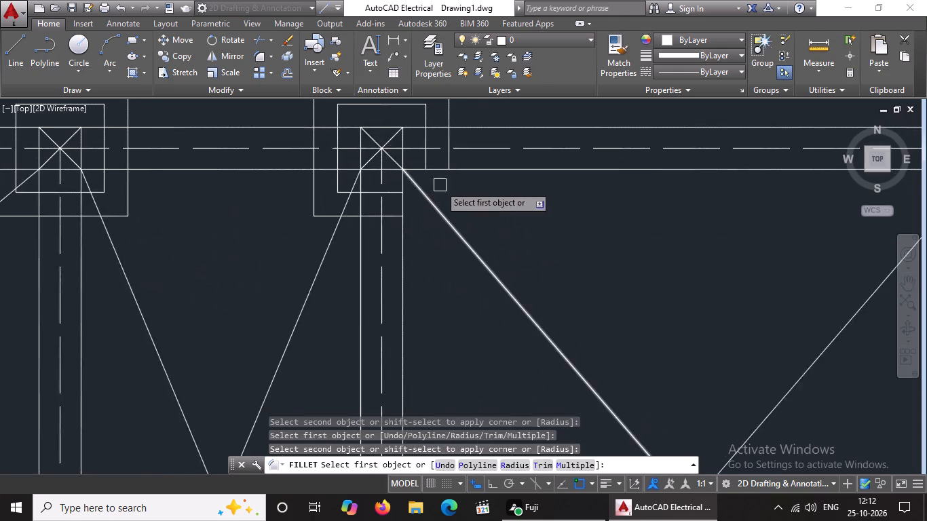
{"action": "scroll", "coordinate": [510, 209], "scroll_direction": "down", "scroll_amount": 8}
{"action": "middle_click_drag", "start_coordinate": [529, 250], "coordinate": [506, 302]}
{"action": "scroll", "coordinate": [552, 245], "scroll_direction": "down", "scroll_amount": 8}
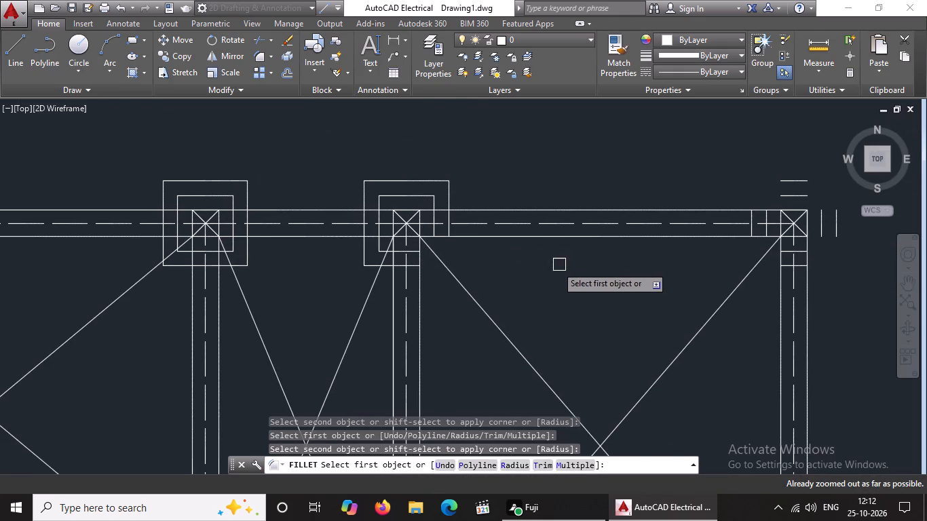
{"action": "scroll", "coordinate": [425, 245], "scroll_direction": "up", "scroll_amount": 3}
{"action": "left_click", "coordinate": [362, 268]}
{"action": "left_click", "coordinate": [451, 189]}
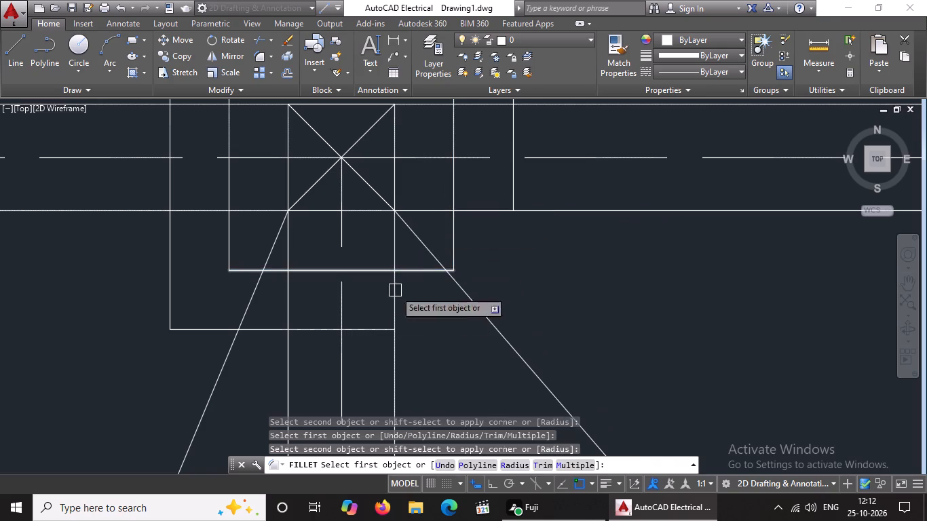
{"action": "left_click", "coordinate": [364, 328]}
{"action": "left_click_drag", "start_coordinate": [512, 187], "coordinate": [512, 199]}
Fillet the top corners of both offset outlines around the column at the layout's top-right corner.
{"action": "scroll", "coordinate": [493, 238], "scroll_direction": "down", "scroll_amount": 7}
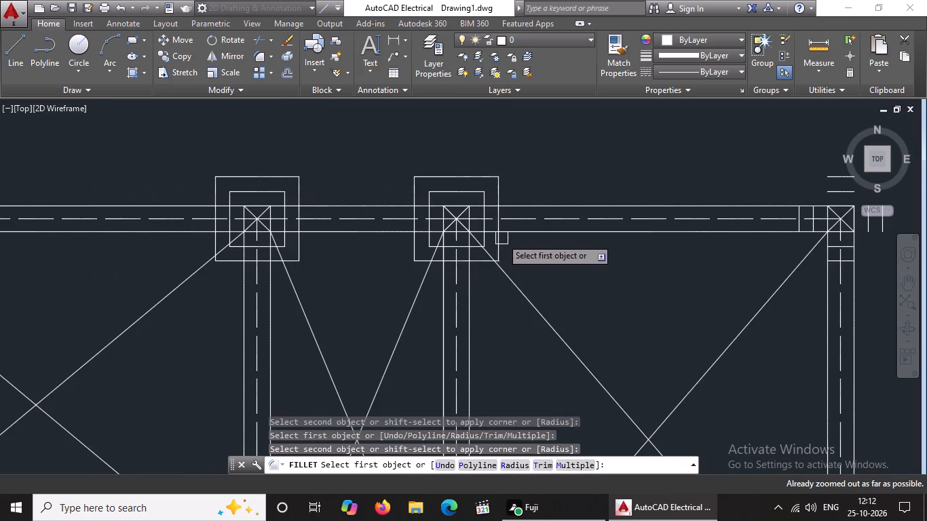
{"action": "scroll", "coordinate": [502, 239], "scroll_direction": "down", "scroll_amount": 1}
{"action": "middle_click_drag", "start_coordinate": [506, 261], "coordinate": [440, 277]}
{"action": "scroll", "coordinate": [440, 277], "scroll_direction": "up", "scroll_amount": 1}
{"action": "scroll", "coordinate": [749, 214], "scroll_direction": "down", "scroll_amount": 2}
{"action": "middle_click_drag", "start_coordinate": [725, 229], "coordinate": [679, 239]}
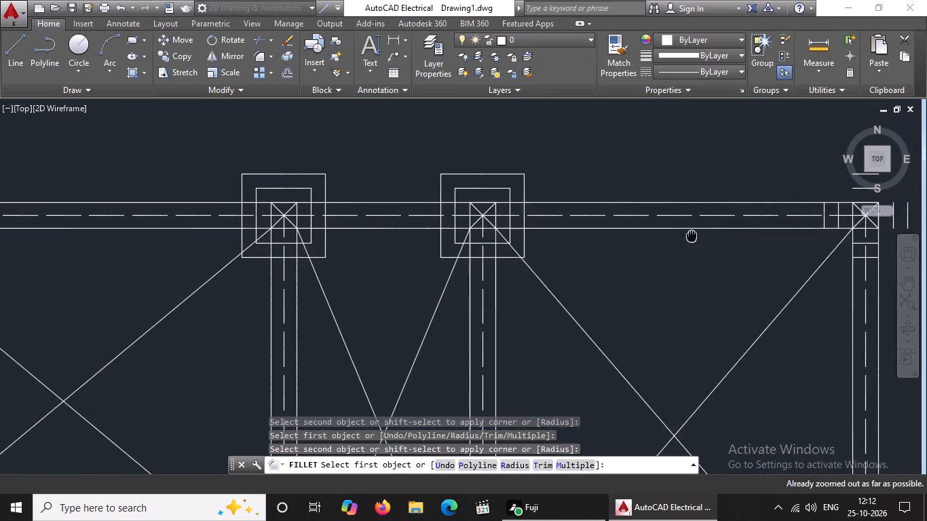
{"action": "middle_click_drag", "start_coordinate": [679, 239], "coordinate": [517, 271]}
{"action": "scroll", "coordinate": [696, 231], "scroll_direction": "up", "scroll_amount": 2}
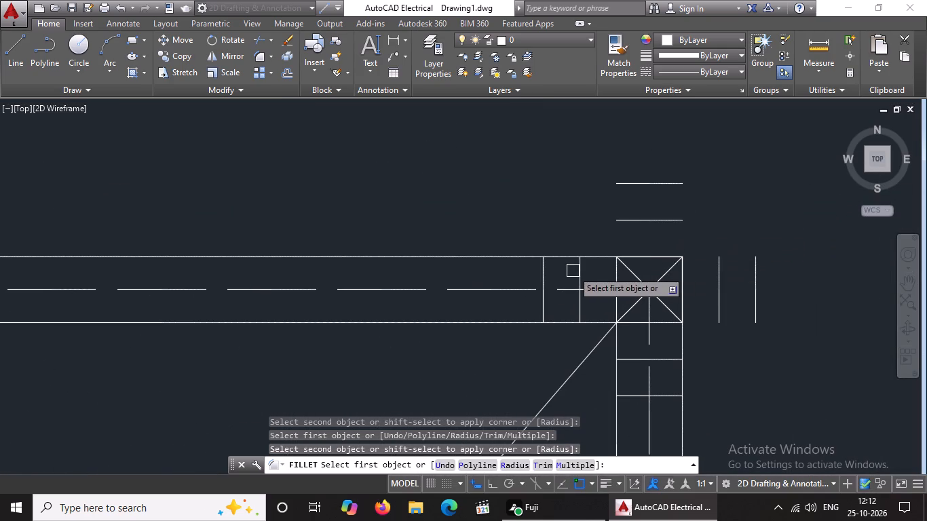
{"action": "left_click_drag", "start_coordinate": [580, 267], "coordinate": [584, 256]}
{"action": "left_click_drag", "start_coordinate": [628, 221], "coordinate": [621, 229]}
{"action": "left_click_drag", "start_coordinate": [539, 275], "coordinate": [546, 261]}
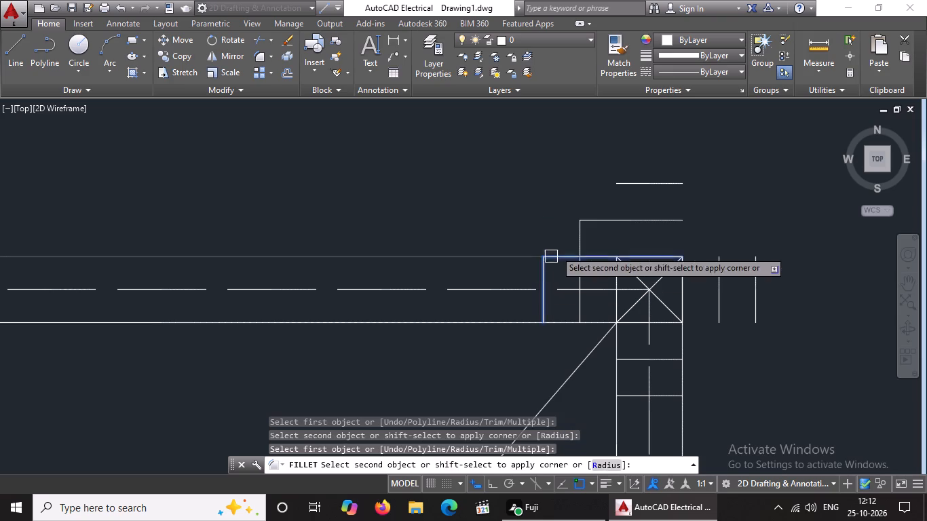
{"action": "left_click", "coordinate": [644, 185]}
{"action": "left_click", "coordinate": [717, 272]}
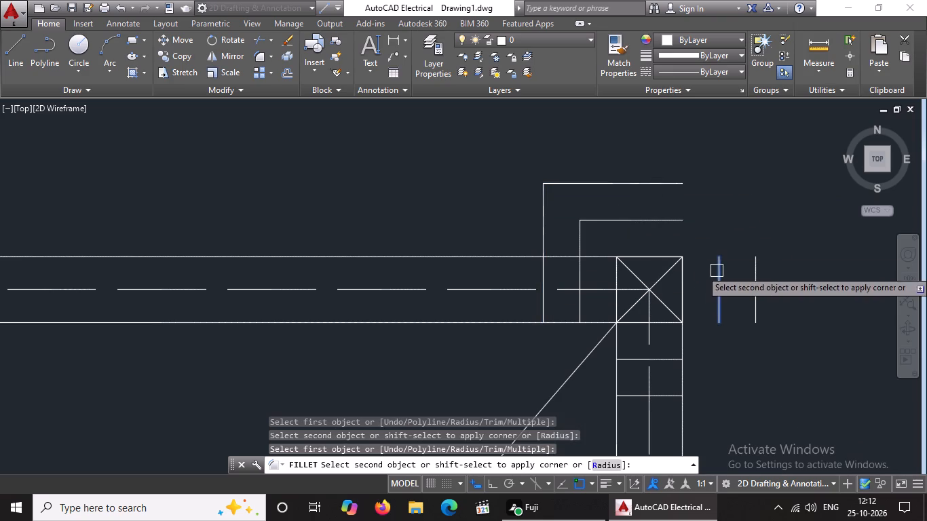
{"action": "left_click", "coordinate": [651, 223]}
{"action": "left_click", "coordinate": [666, 187]}
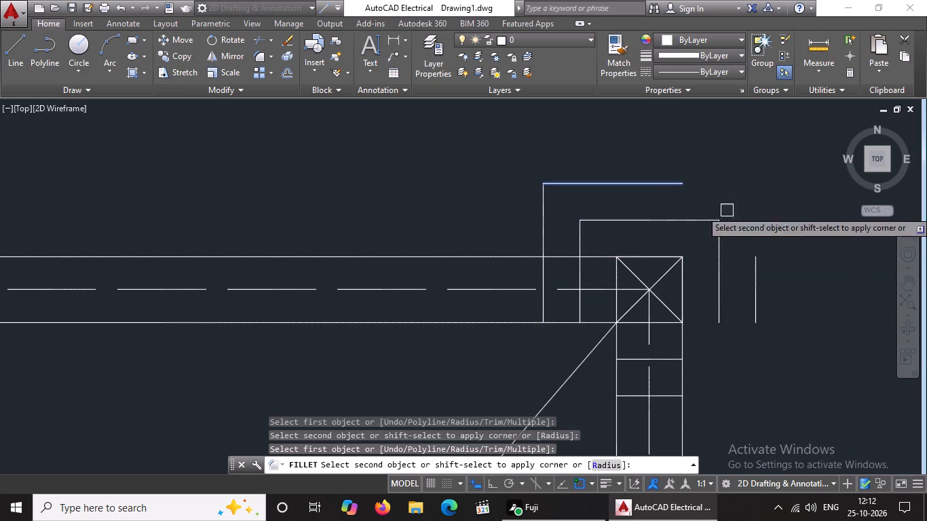
{"action": "left_click", "coordinate": [752, 278]}
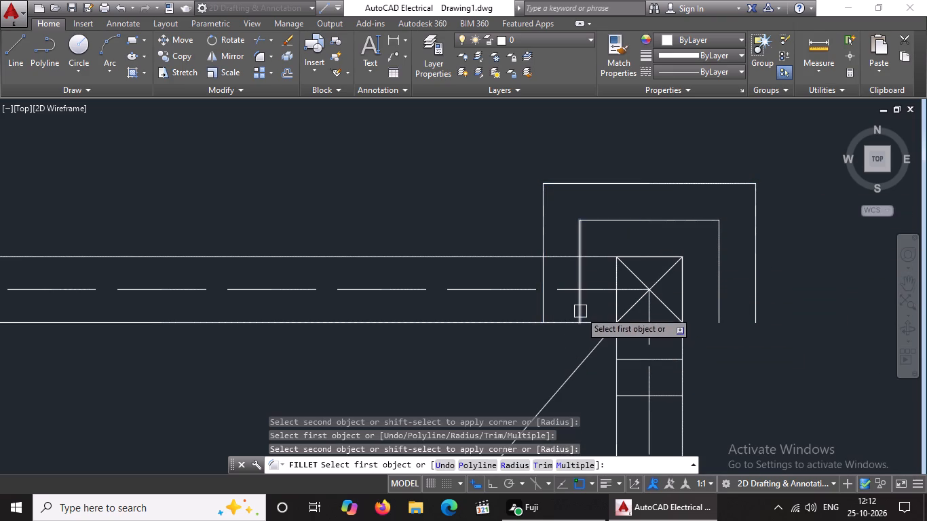
Fillet the bottom corners of the inner and outer offset outlines around the top-right corner column, closing both squares.
{"action": "left_click", "coordinate": [580, 311]}
{"action": "left_click", "coordinate": [628, 360]}
{"action": "left_click", "coordinate": [537, 308]}
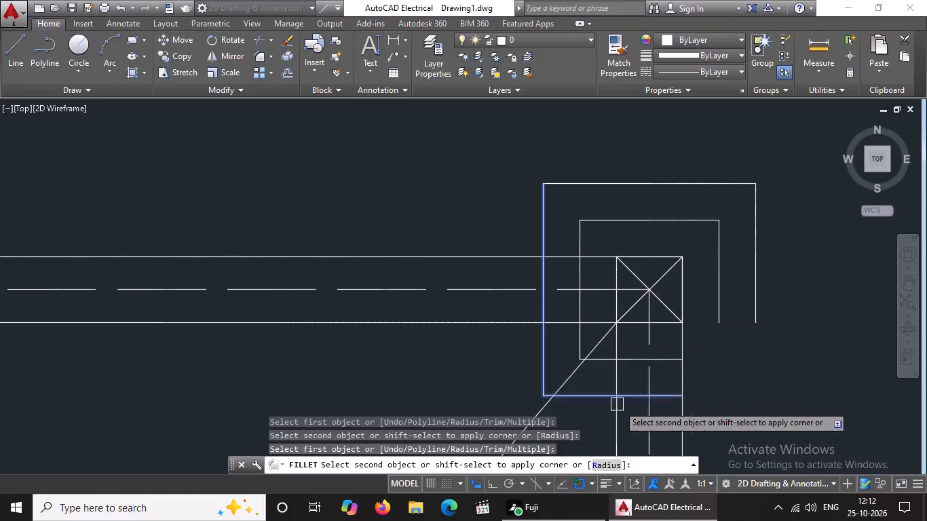
{"action": "left_click", "coordinate": [627, 396]}
{"action": "left_click", "coordinate": [666, 360]}
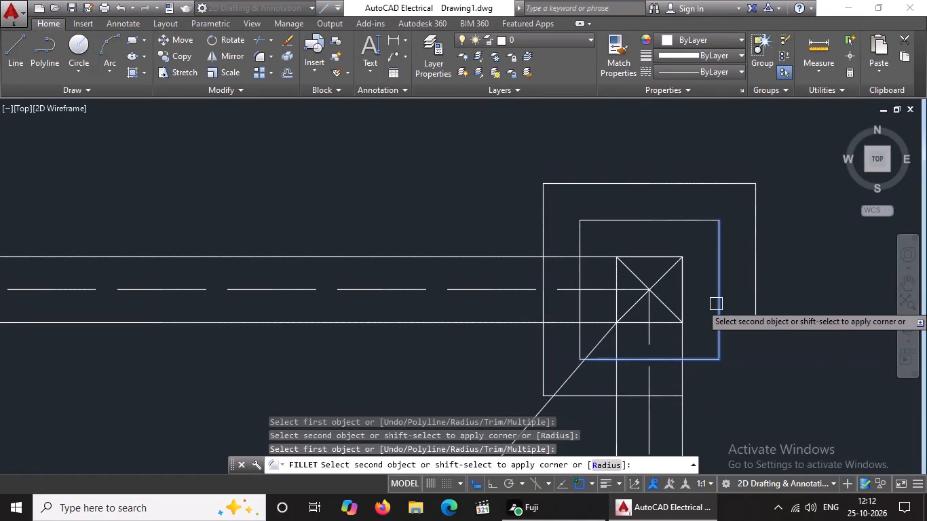
{"action": "left_click", "coordinate": [716, 304]}
{"action": "left_click", "coordinate": [666, 393]}
{"action": "left_click_drag", "start_coordinate": [758, 310], "coordinate": [753, 317]}
{"action": "scroll", "coordinate": [548, 265], "scroll_direction": "down", "scroll_amount": 11}
{"action": "key", "text": "Escape"}
Load the ISO dot linetype ACAD_ISO07W100 into the drawing.
{"action": "type", "text": "Z A"}
{"action": "key", "text": "space"}
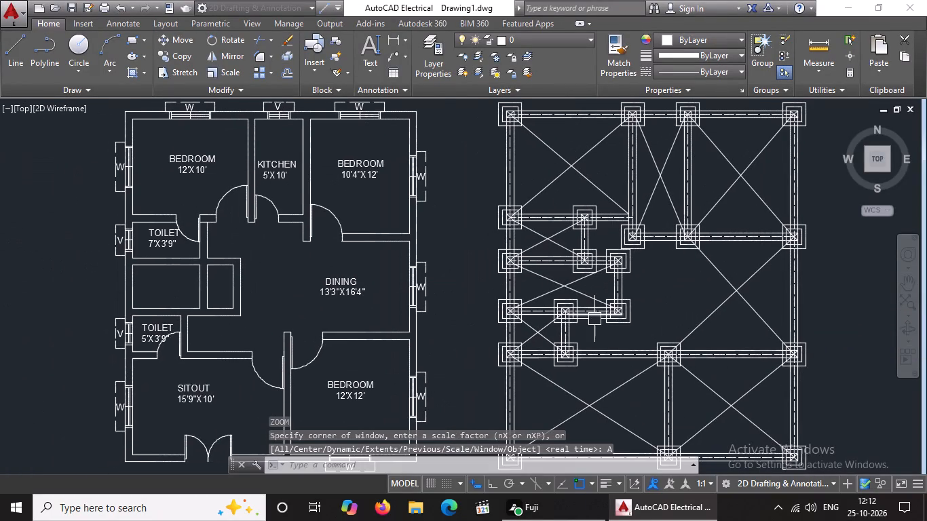
{"action": "middle_click_drag", "start_coordinate": [689, 299], "coordinate": [548, 248]}
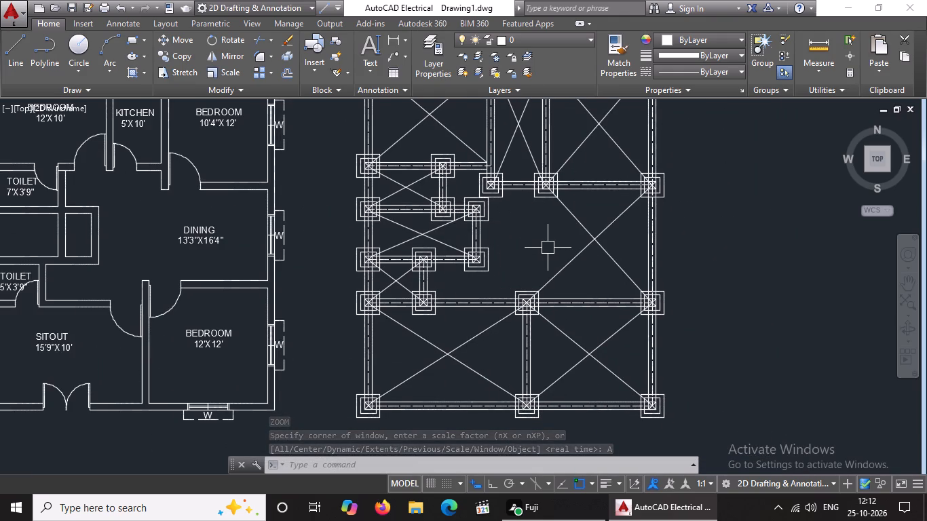
{"action": "left_click", "coordinate": [460, 345]}
{"action": "left_click", "coordinate": [683, 68]}
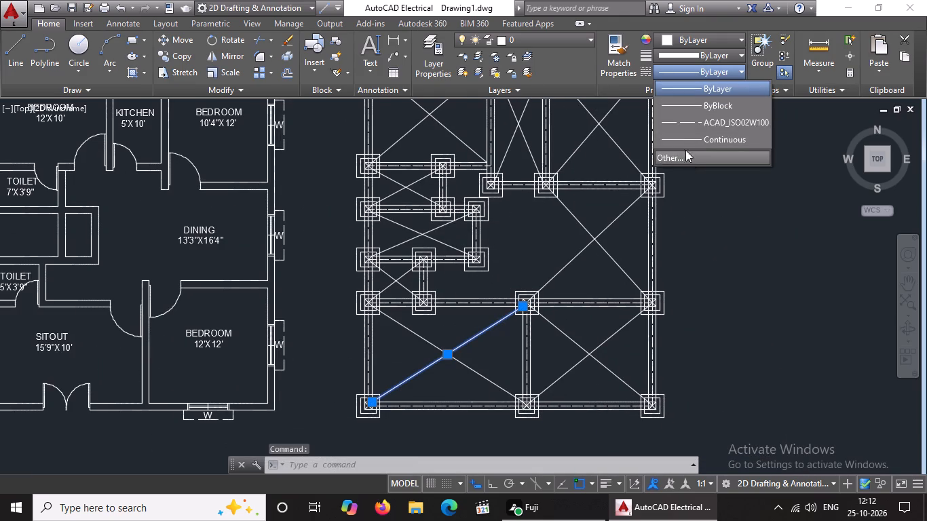
{"action": "left_click", "coordinate": [689, 161]}
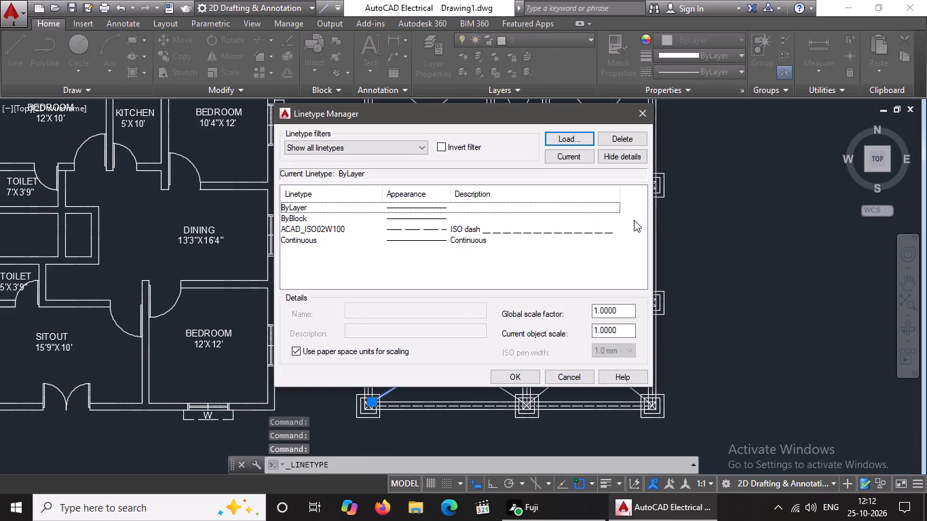
{"action": "left_click", "coordinate": [565, 140]}
{"action": "left_click", "coordinate": [470, 294]}
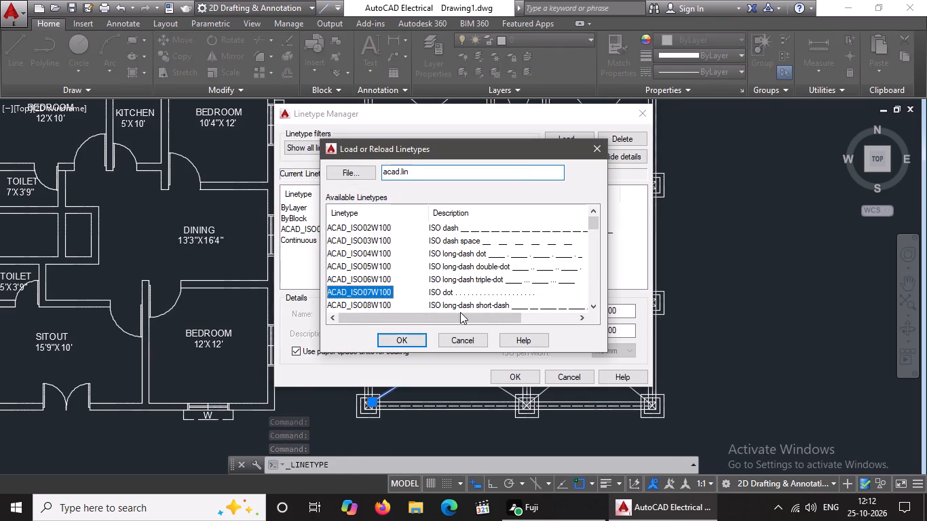
{"action": "left_click", "coordinate": [413, 341]}
{"action": "left_click", "coordinate": [525, 371]}
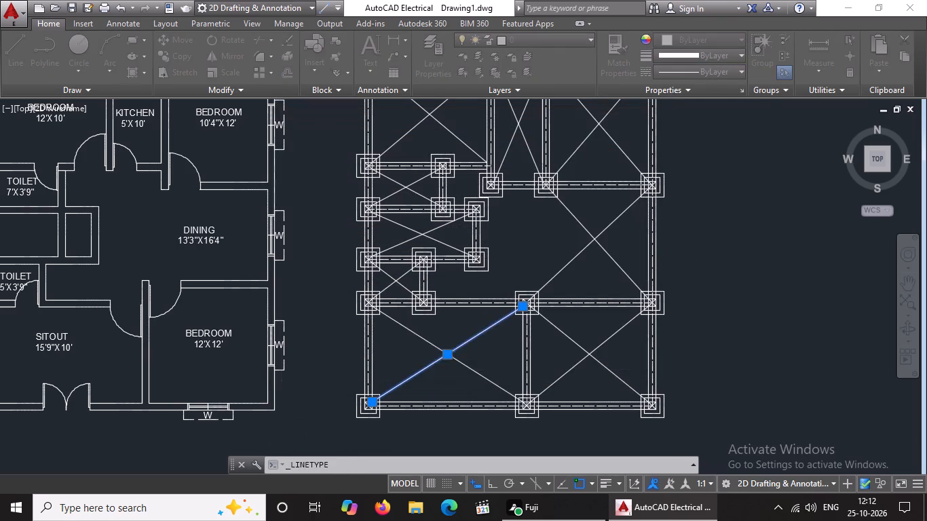
Apply the ACAD_ISO07W100 linetype to both crossing diagonals of the column layout's bottom-left room.
{"action": "left_click", "coordinate": [482, 334]}
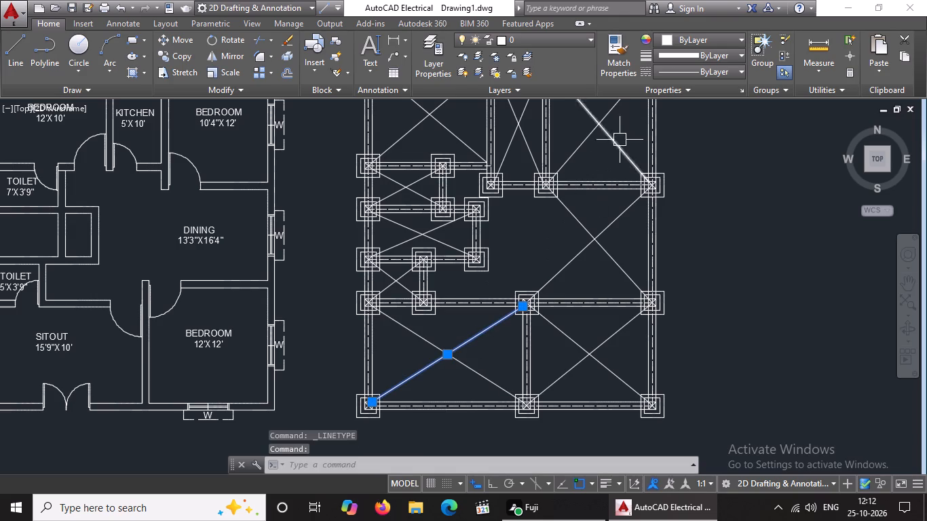
{"action": "left_click", "coordinate": [683, 72]}
{"action": "left_click", "coordinate": [684, 142]}
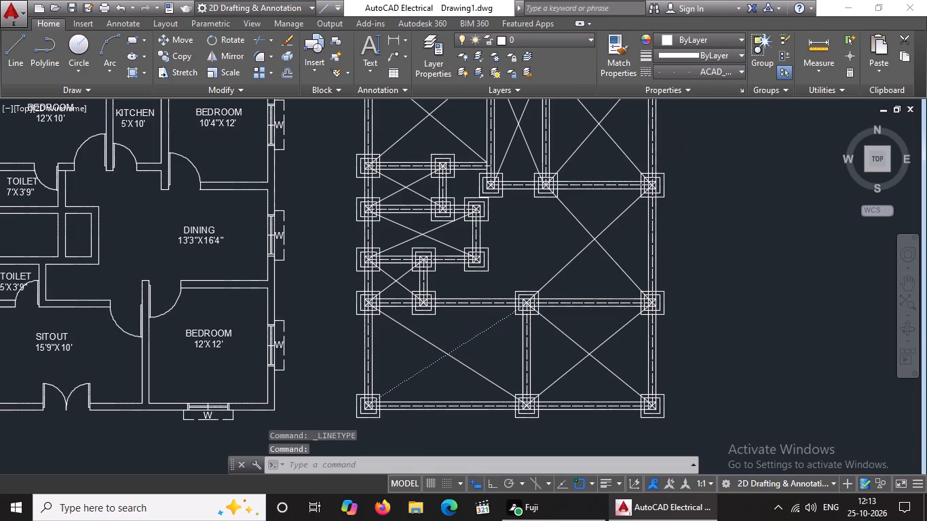
{"action": "left_click", "coordinate": [409, 330]}
{"action": "left_click", "coordinate": [709, 71]}
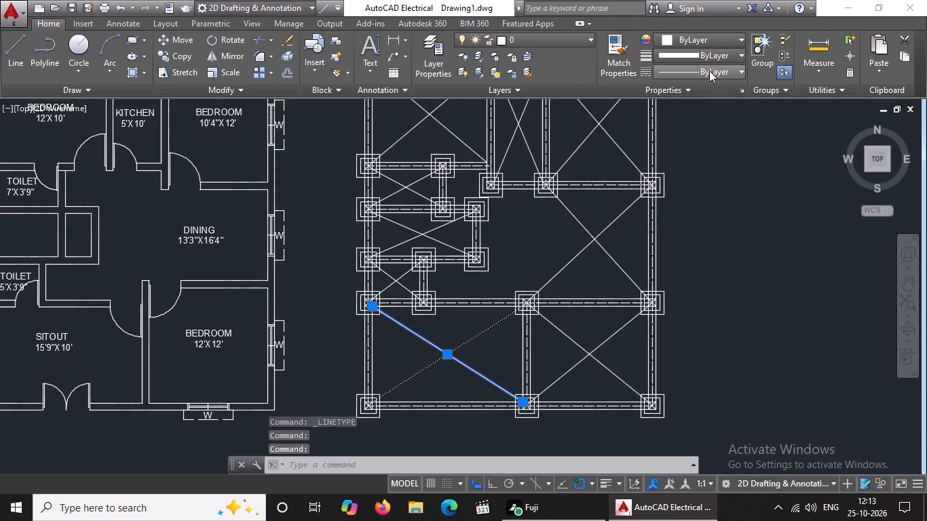
{"action": "left_click", "coordinate": [674, 139]}
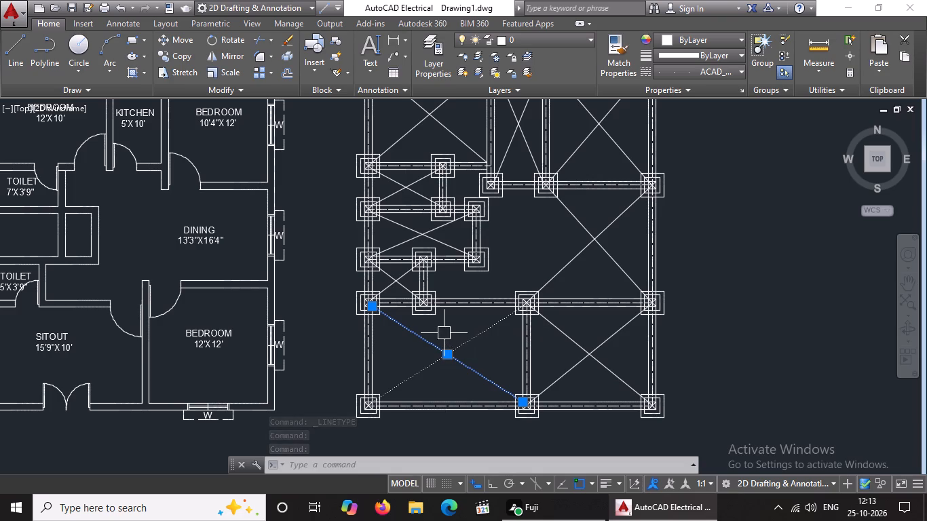
Apply the ACAD_ISO07W100 linetype to both crossing diagonals of the column layout's bottom-right room.
{"action": "left_click", "coordinate": [566, 334]}
{"action": "left_click", "coordinate": [704, 69]}
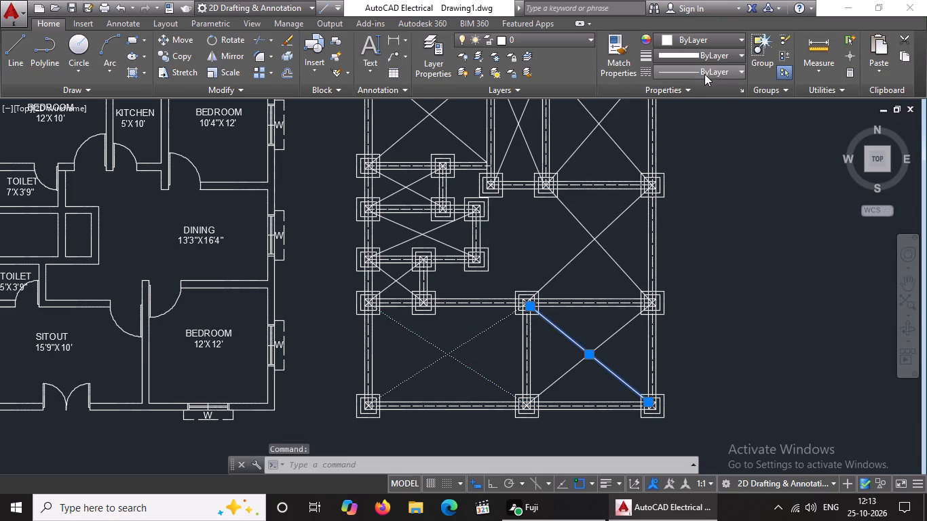
{"action": "left_click", "coordinate": [691, 140]}
{"action": "left_click", "coordinate": [617, 336]}
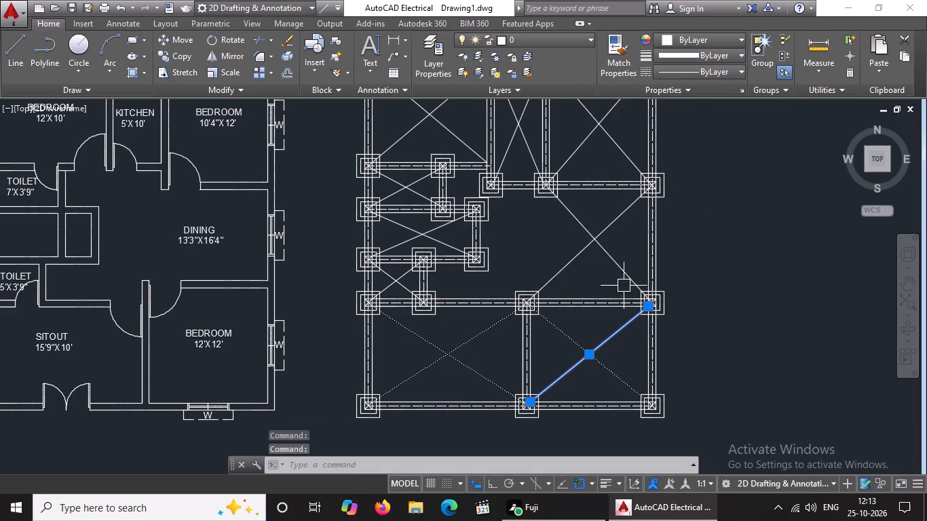
{"action": "left_click", "coordinate": [685, 66]}
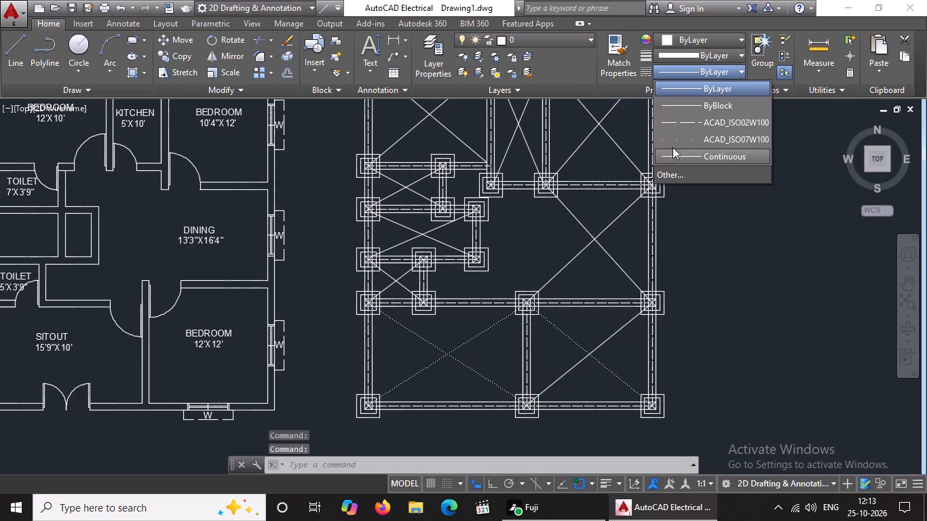
{"action": "left_click", "coordinate": [674, 138]}
{"action": "key", "text": "Escape"}
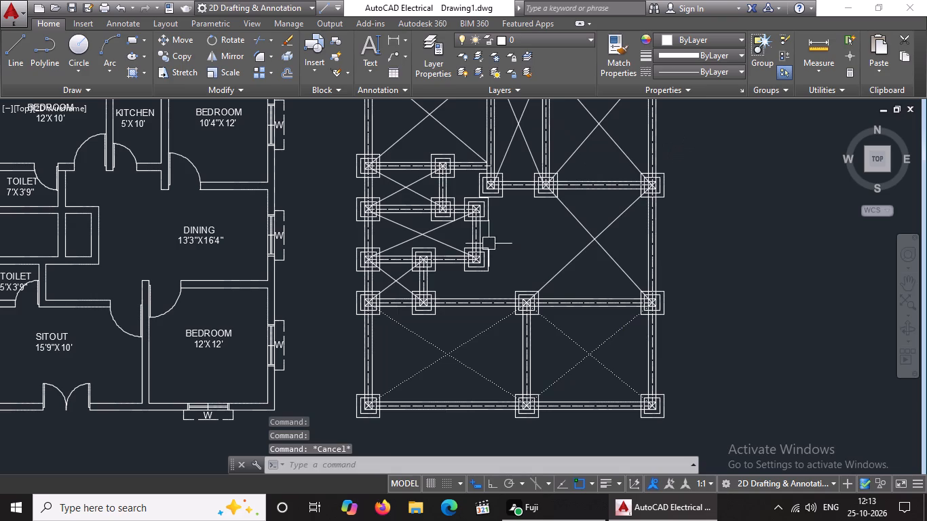
Apply the ACAD_ISO07W100 linetype to both crossing diagonals of the large dining room above the column layout's bottom-right room.
{"action": "left_click_drag", "start_coordinate": [568, 265], "coordinate": [571, 256]}
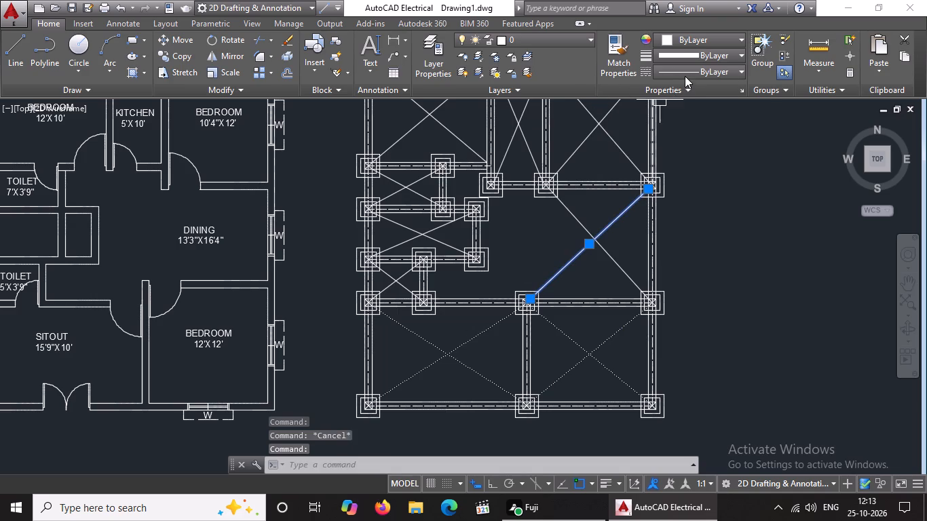
{"action": "left_click", "coordinate": [685, 75]}
{"action": "left_click", "coordinate": [694, 134]}
{"action": "key", "text": "Escape"}
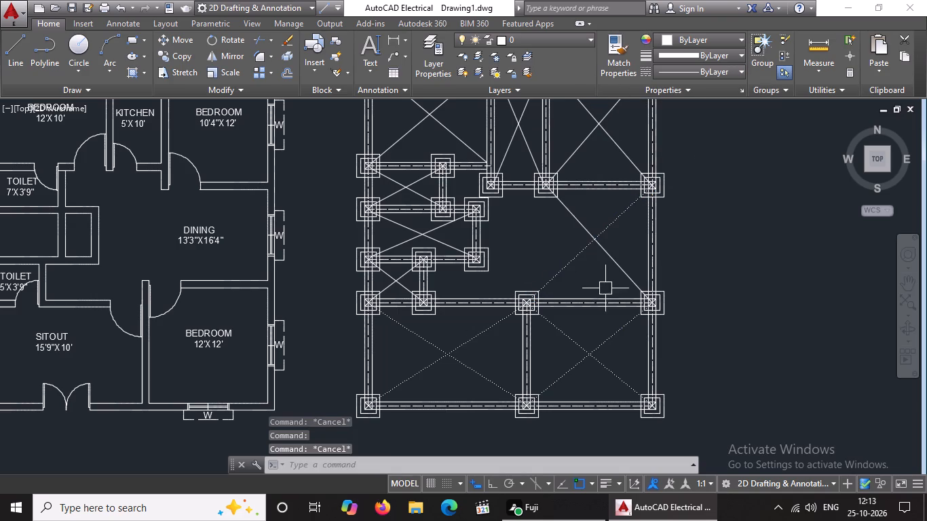
{"action": "left_click", "coordinate": [618, 267]}
{"action": "left_click", "coordinate": [684, 68]}
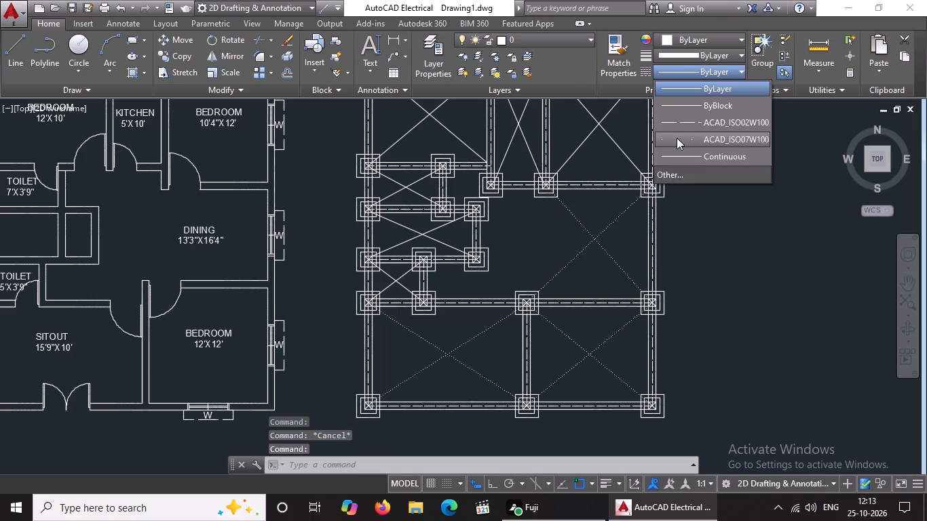
{"action": "left_click", "coordinate": [677, 132]}
{"action": "key", "text": "Escape"}
Apply the ACAD_ISO07W100 linetype to both crossing diagonals of the small toilet room directly above the column layout's bottom-left room.
{"action": "scroll", "coordinate": [382, 296], "scroll_direction": "up", "scroll_amount": 1}
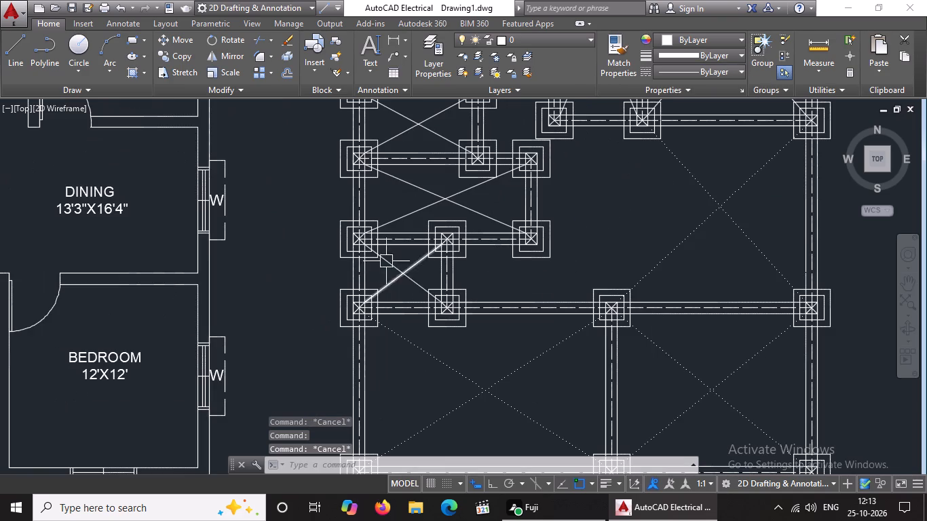
{"action": "left_click", "coordinate": [385, 284]}
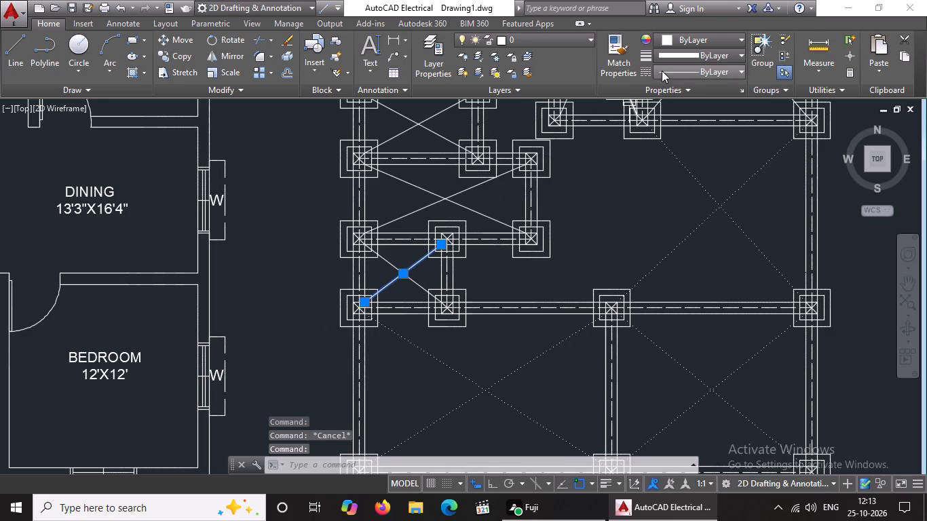
{"action": "left_click", "coordinate": [662, 71]}
{"action": "left_click", "coordinate": [679, 138]}
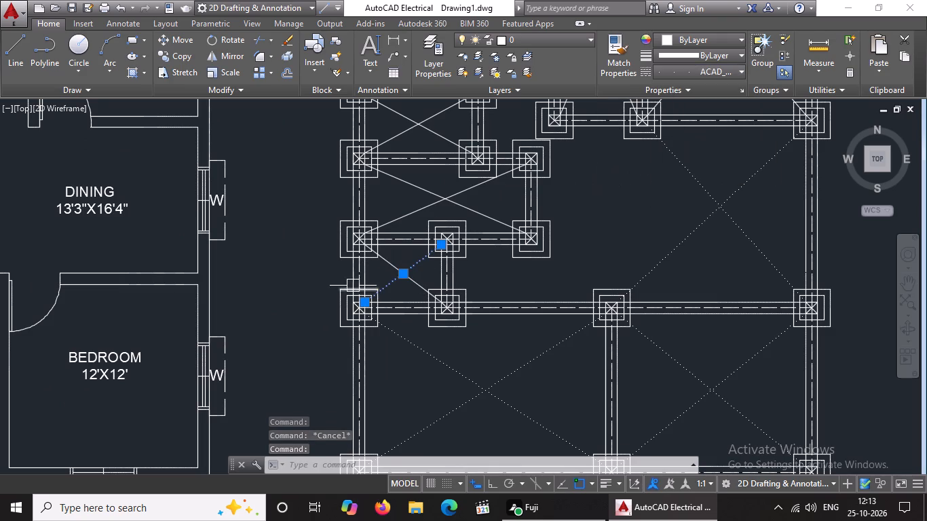
{"action": "key", "text": "Escape"}
{"action": "left_click", "coordinate": [392, 265]}
{"action": "left_click", "coordinate": [732, 68]}
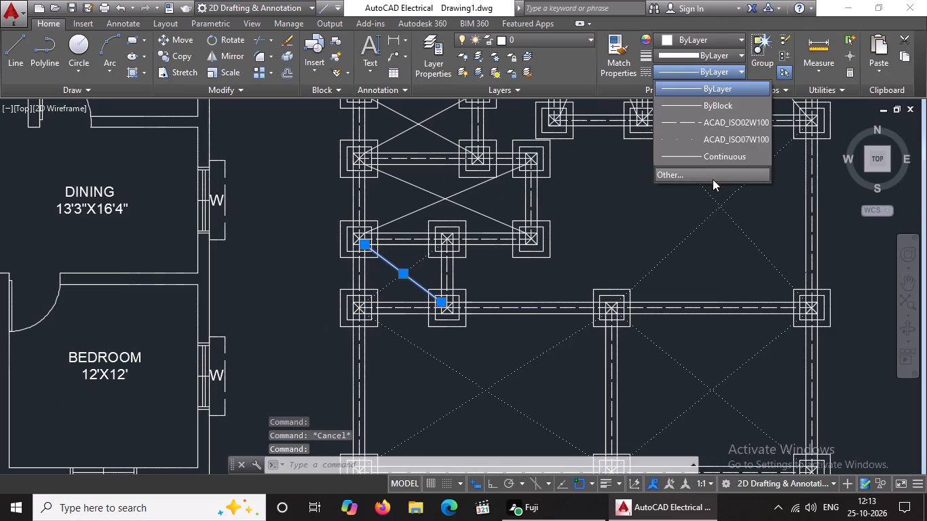
{"action": "left_click", "coordinate": [701, 140]}
{"action": "scroll", "coordinate": [474, 277], "scroll_direction": "down", "scroll_amount": 2}
{"action": "key", "text": "Escape"}
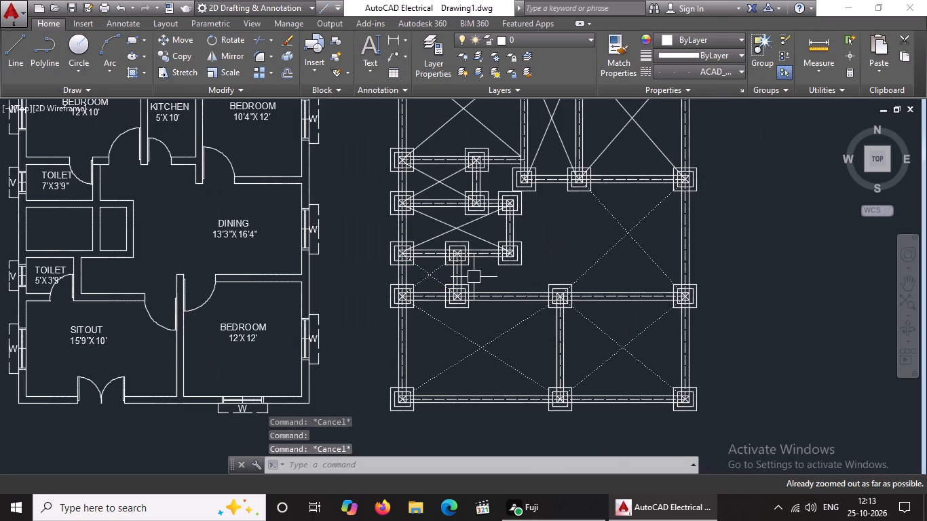
Apply the ACAD_ISO07W100 linetype to both crossing diagonals of the second small room above the column layout's bottom-left room.
{"action": "scroll", "coordinate": [472, 227], "scroll_direction": "up", "scroll_amount": 2}
{"action": "left_click", "coordinate": [450, 244]}
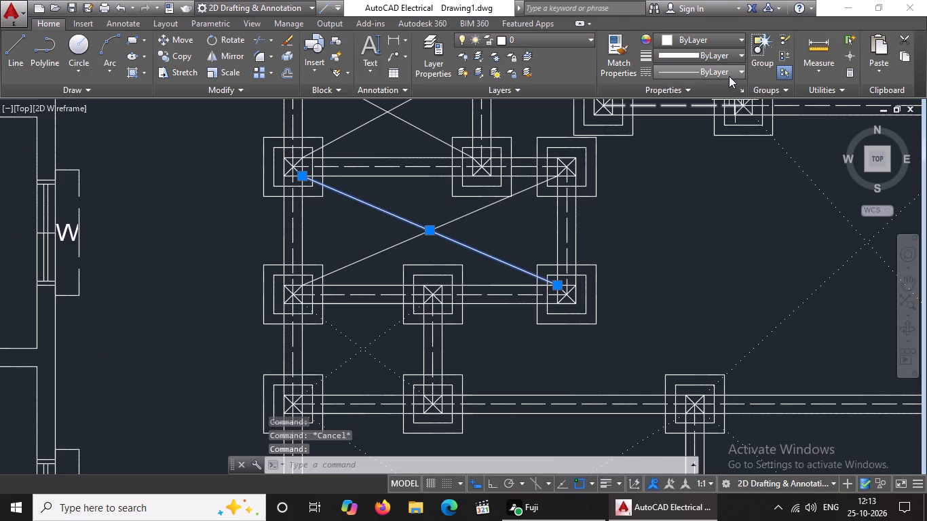
{"action": "left_click", "coordinate": [729, 73]}
{"action": "left_click", "coordinate": [692, 140]}
{"action": "key", "text": "Escape"}
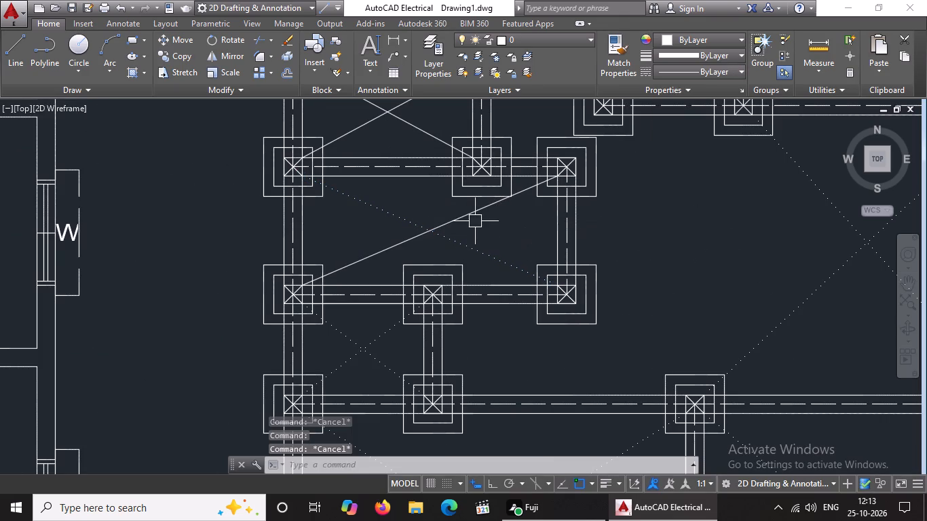
{"action": "left_click", "coordinate": [475, 212]}
{"action": "left_click", "coordinate": [708, 71]}
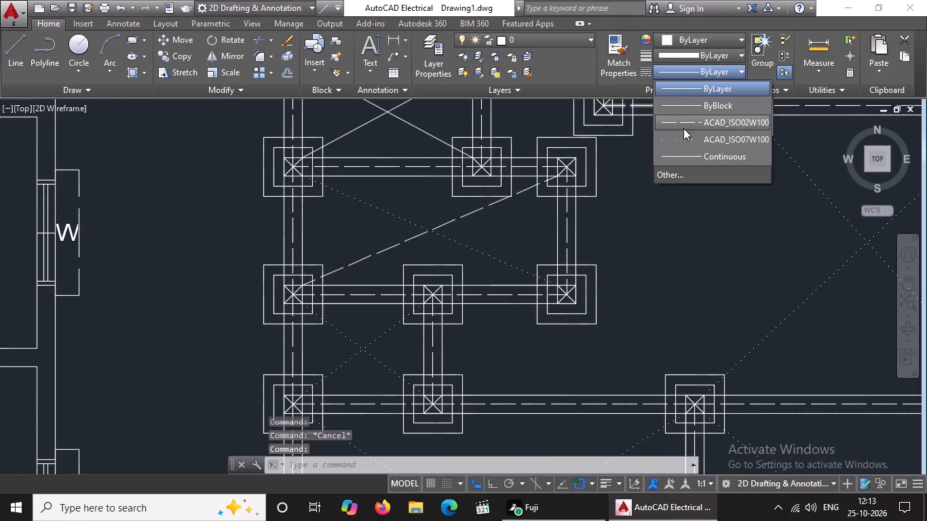
{"action": "left_click", "coordinate": [672, 138]}
{"action": "scroll", "coordinate": [590, 216], "scroll_direction": "down", "scroll_amount": 3}
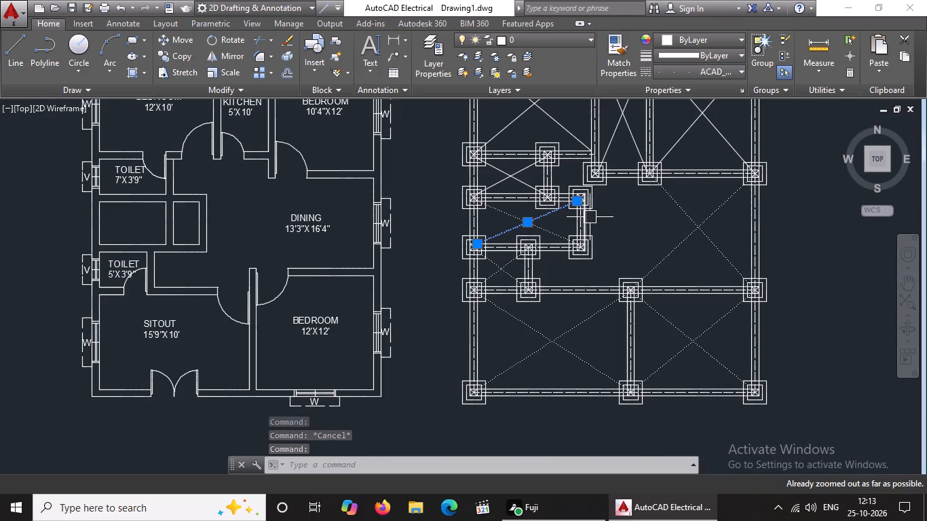
{"action": "scroll", "coordinate": [590, 217], "scroll_direction": "down", "scroll_amount": 2}
{"action": "key", "text": "Escape"}
Apply the ACAD_ISO07W100 linetype to both crossing diagonals of the small room directly below the column layout's top-left bedroom.
{"action": "scroll", "coordinate": [491, 147], "scroll_direction": "up", "scroll_amount": 2}
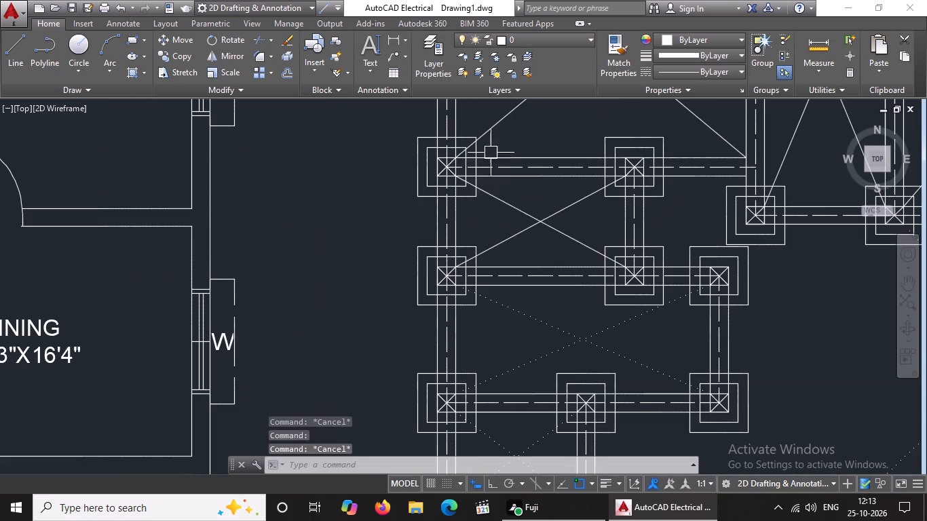
{"action": "left_click", "coordinate": [498, 204]}
{"action": "left_click", "coordinate": [684, 70]}
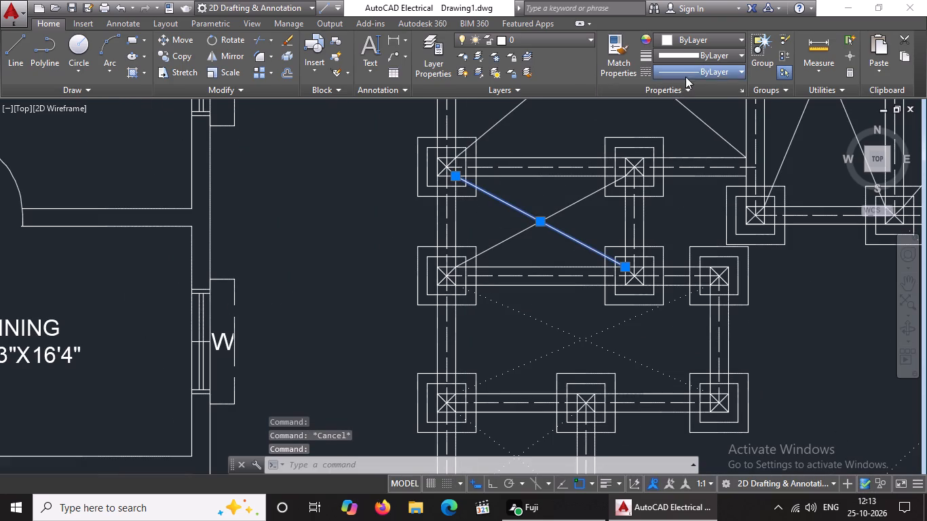
{"action": "left_click", "coordinate": [682, 140]}
{"action": "key", "text": "Escape"}
{"action": "left_click", "coordinate": [565, 204]}
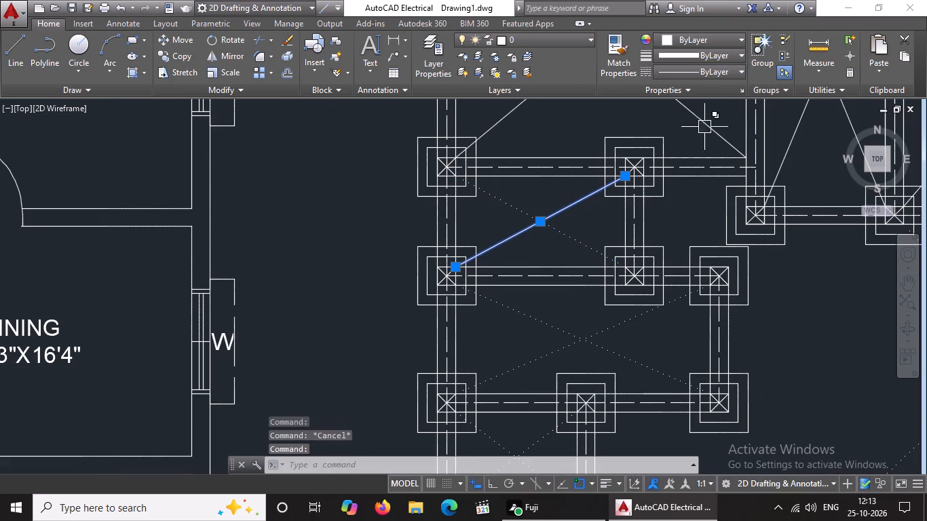
{"action": "left_click", "coordinate": [723, 69]}
{"action": "left_click_drag", "start_coordinate": [686, 137], "coordinate": [687, 145]}
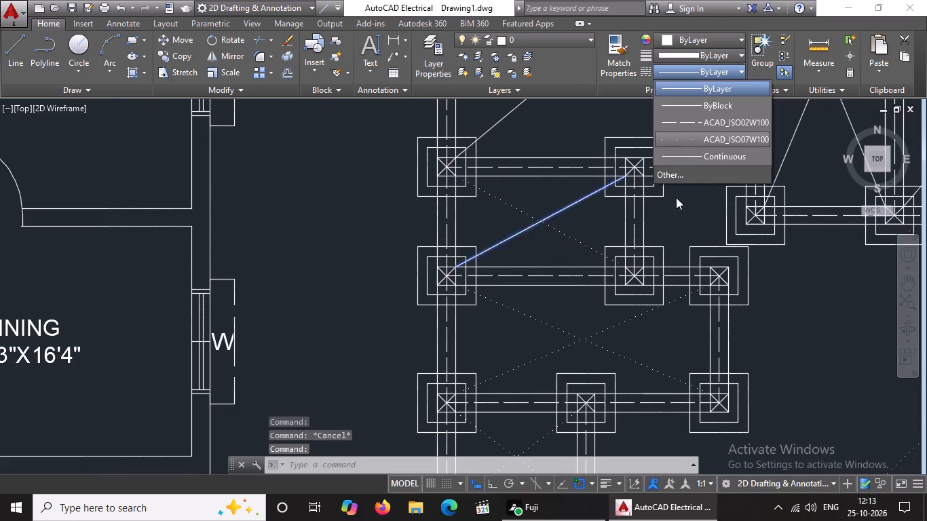
{"action": "scroll", "coordinate": [613, 228], "scroll_direction": "down", "scroll_amount": 3}
{"action": "key", "text": "Escape"}
Apply the ACAD_ISO07W100 linetype to both crossing diagonals of the column layout's top-left bedroom.
{"action": "left_click", "coordinate": [601, 159]}
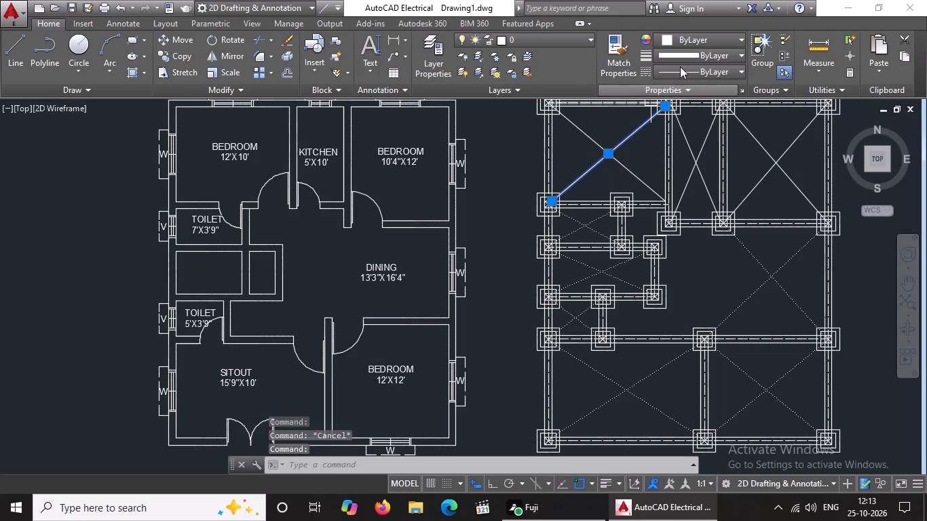
{"action": "left_click", "coordinate": [681, 73]}
{"action": "left_click", "coordinate": [689, 141]}
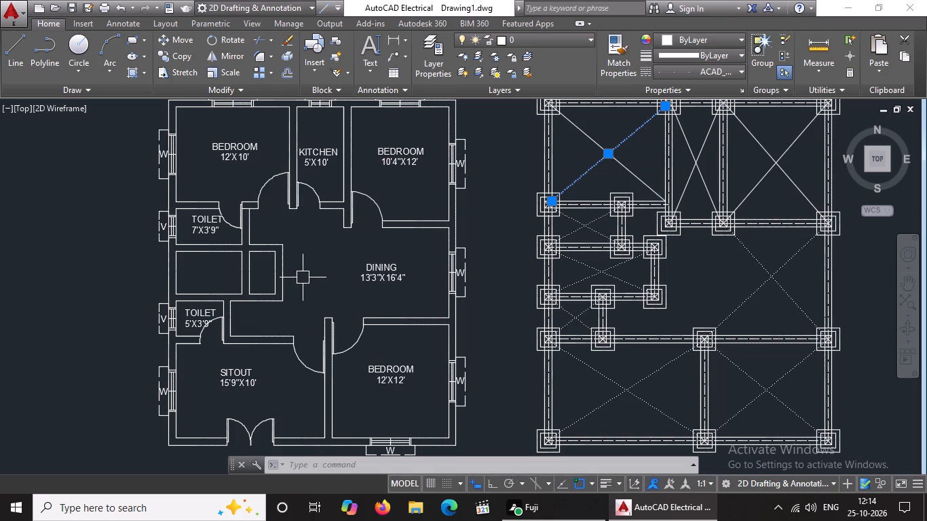
{"action": "left_click", "coordinate": [641, 168]}
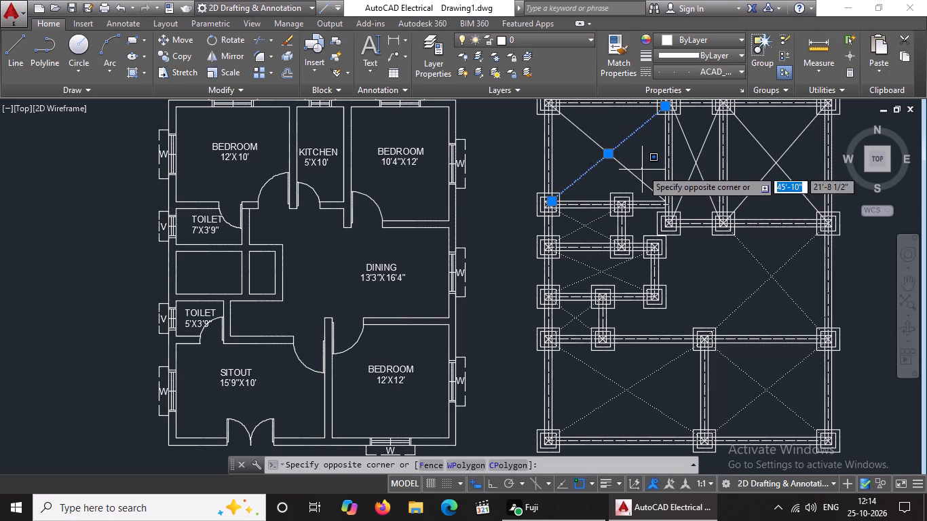
{"action": "left_click", "coordinate": [629, 168]}
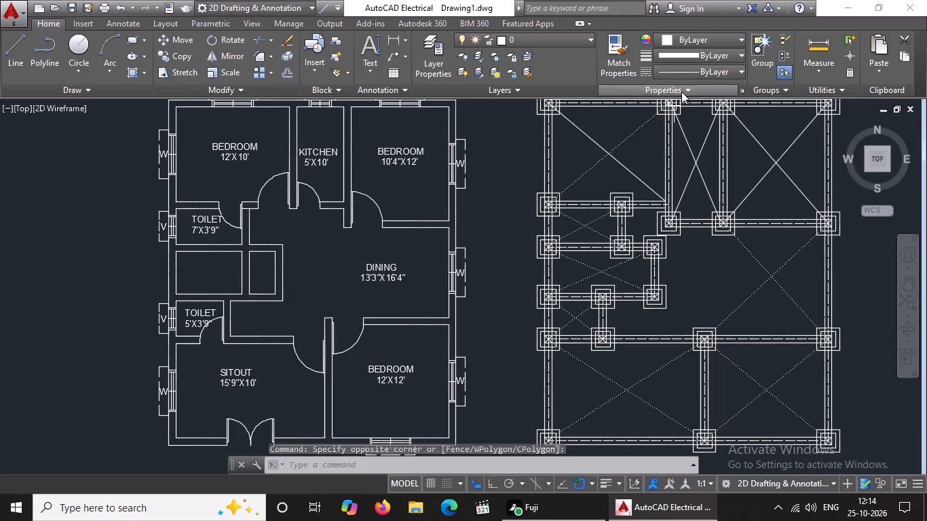
{"action": "left_click", "coordinate": [624, 168]}
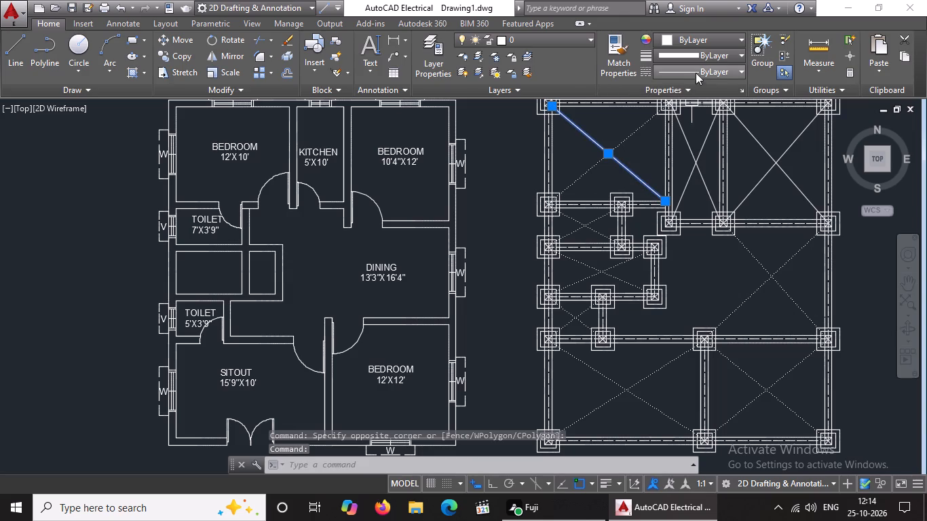
{"action": "left_click", "coordinate": [696, 72]}
{"action": "left_click", "coordinate": [685, 142]}
{"action": "key", "text": "Escape"}
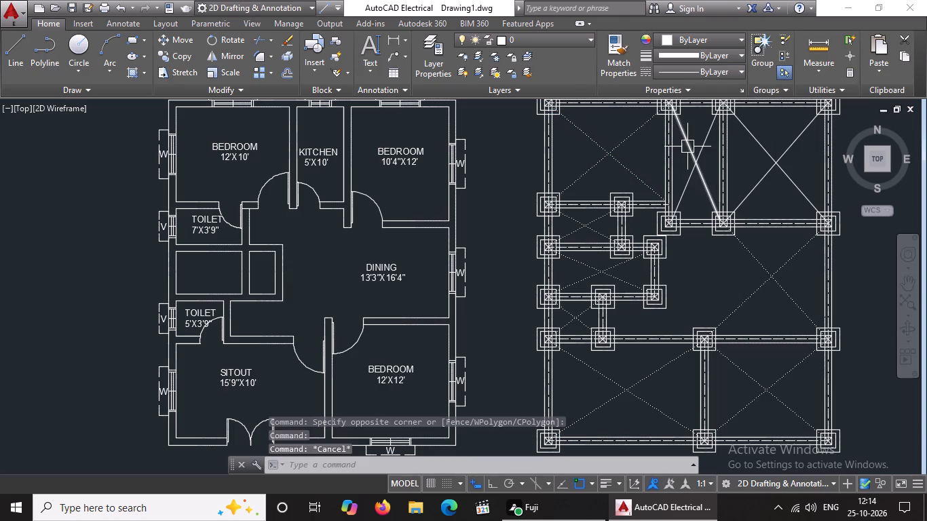
Apply the ACAD_ISO07W100 linetype to both crossing diagonals of the narrow kitchen room in the column layout's top row.
{"action": "left_click", "coordinate": [687, 144]}
{"action": "left_click", "coordinate": [693, 73]}
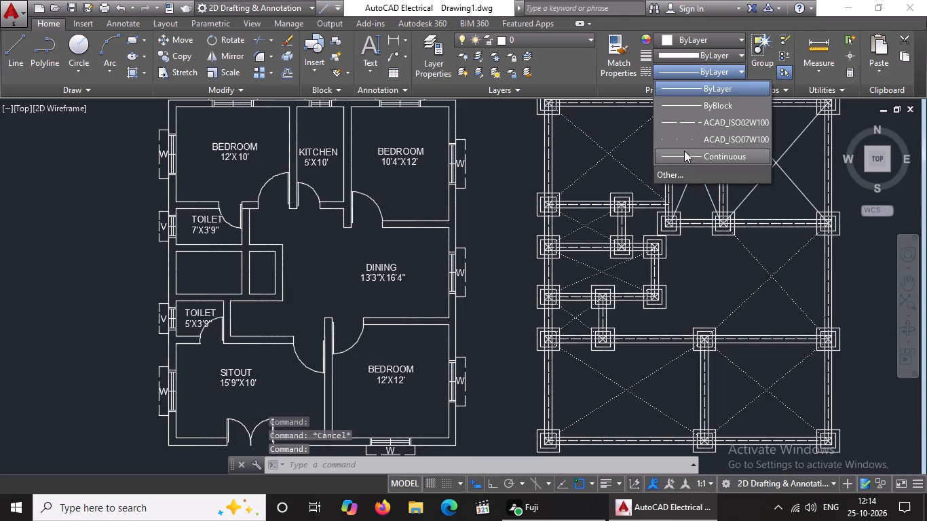
{"action": "left_click", "coordinate": [686, 142]}
{"action": "key", "text": "Escape"}
{"action": "left_click", "coordinate": [689, 189]}
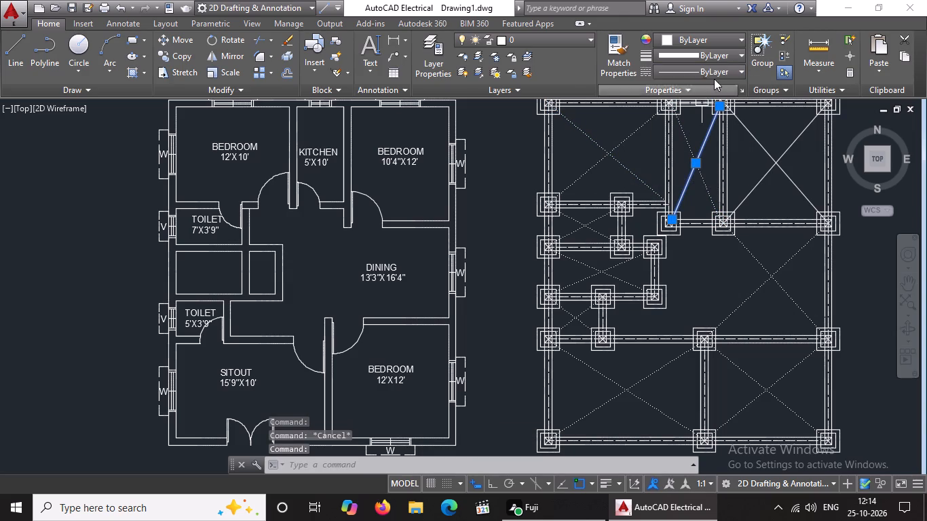
{"action": "left_click", "coordinate": [715, 70]}
{"action": "left_click", "coordinate": [715, 134]}
{"action": "key", "text": "Escape"}
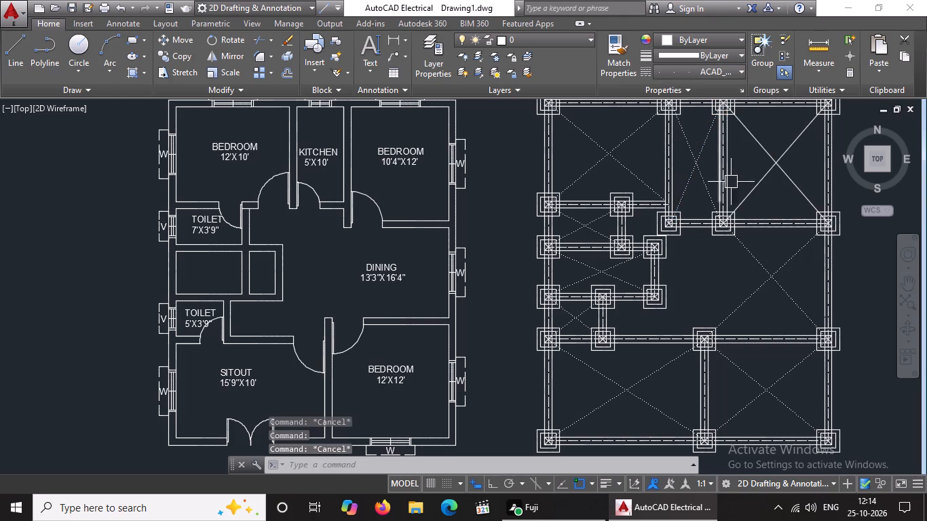
Apply the ACAD_ISO07W100 linetype to both crossing diagonals of the column layout's top-right bedroom.
{"action": "left_click", "coordinate": [763, 180]}
{"action": "left_click", "coordinate": [729, 73]}
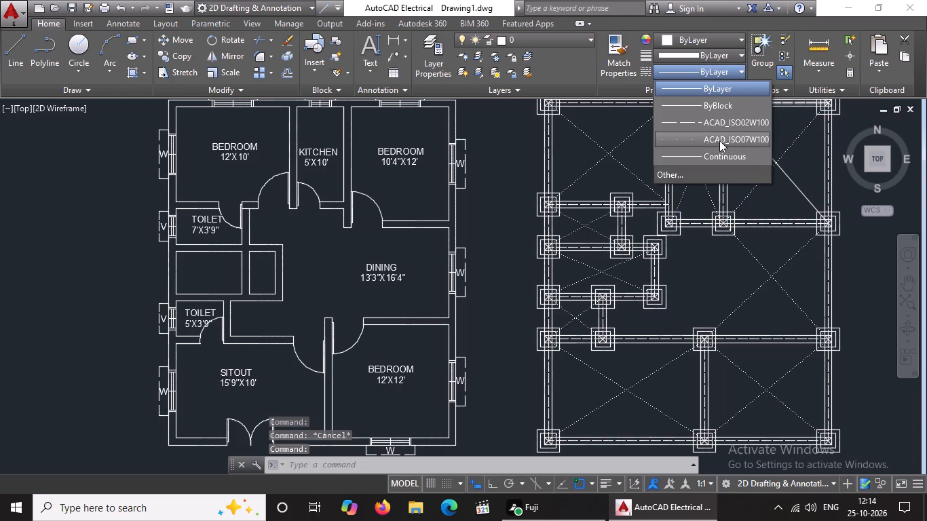
{"action": "left_click", "coordinate": [711, 133]}
{"action": "key", "text": "Escape"}
{"action": "left_click", "coordinate": [757, 145]}
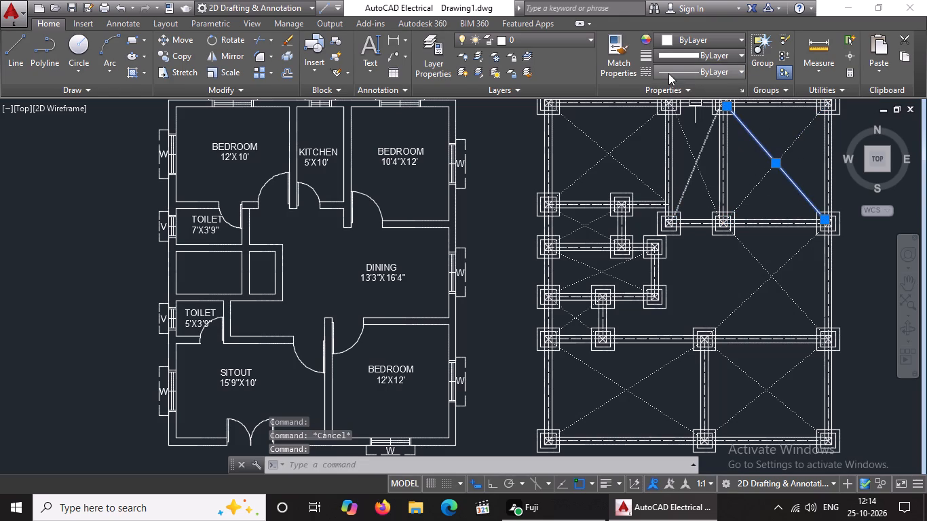
{"action": "left_click", "coordinate": [669, 72]}
{"action": "left_click", "coordinate": [695, 135]}
{"action": "key", "text": "Escape"}
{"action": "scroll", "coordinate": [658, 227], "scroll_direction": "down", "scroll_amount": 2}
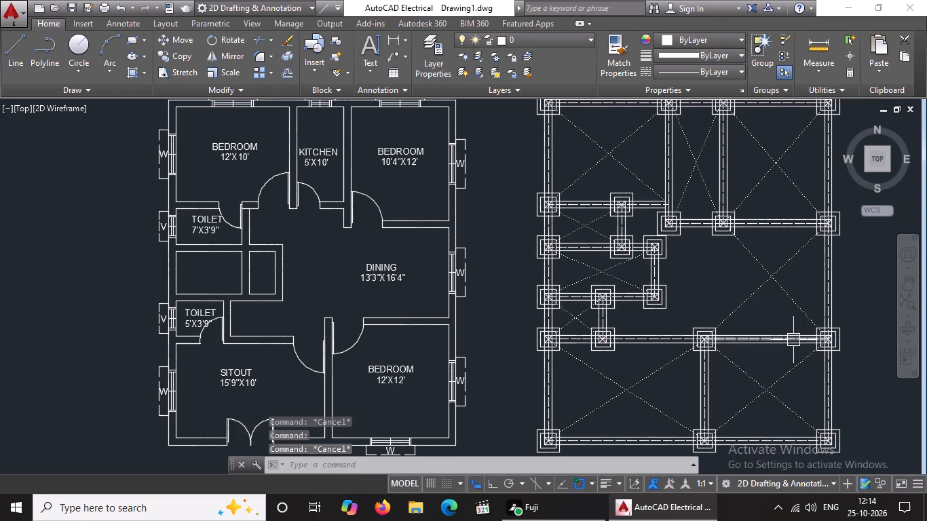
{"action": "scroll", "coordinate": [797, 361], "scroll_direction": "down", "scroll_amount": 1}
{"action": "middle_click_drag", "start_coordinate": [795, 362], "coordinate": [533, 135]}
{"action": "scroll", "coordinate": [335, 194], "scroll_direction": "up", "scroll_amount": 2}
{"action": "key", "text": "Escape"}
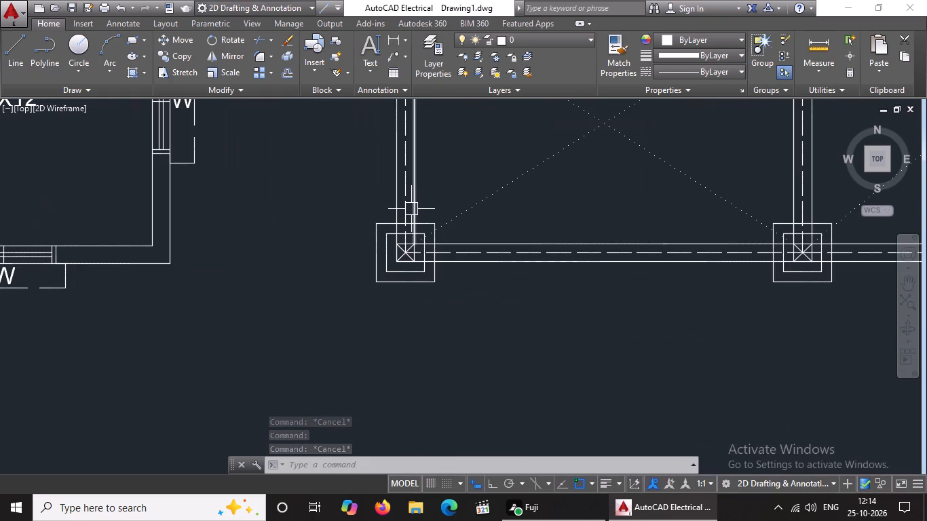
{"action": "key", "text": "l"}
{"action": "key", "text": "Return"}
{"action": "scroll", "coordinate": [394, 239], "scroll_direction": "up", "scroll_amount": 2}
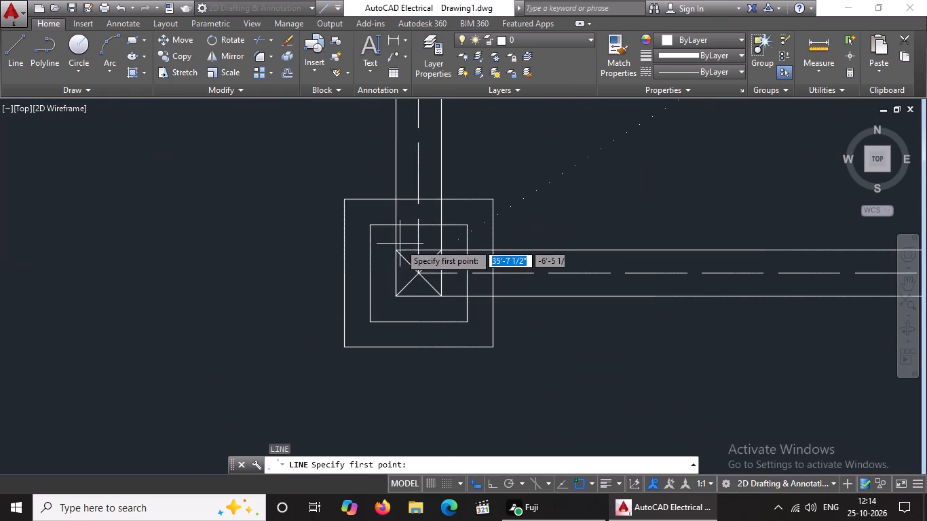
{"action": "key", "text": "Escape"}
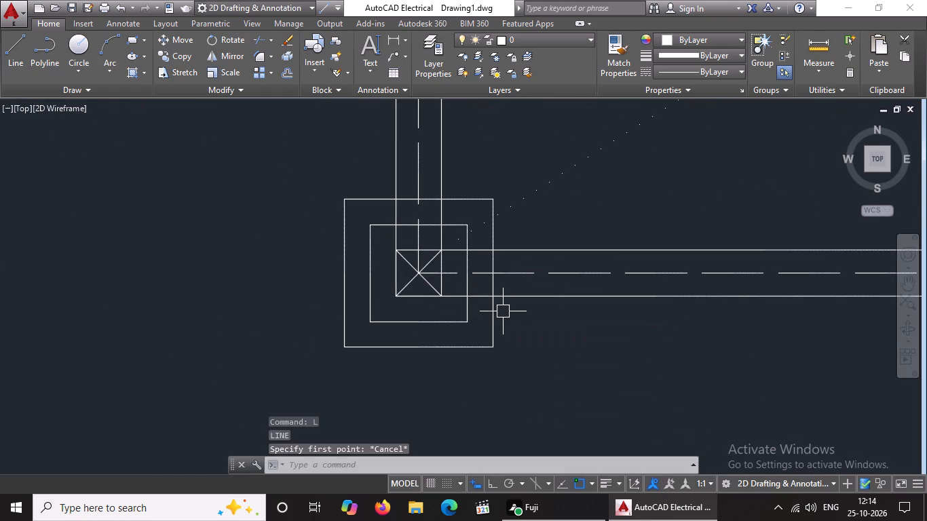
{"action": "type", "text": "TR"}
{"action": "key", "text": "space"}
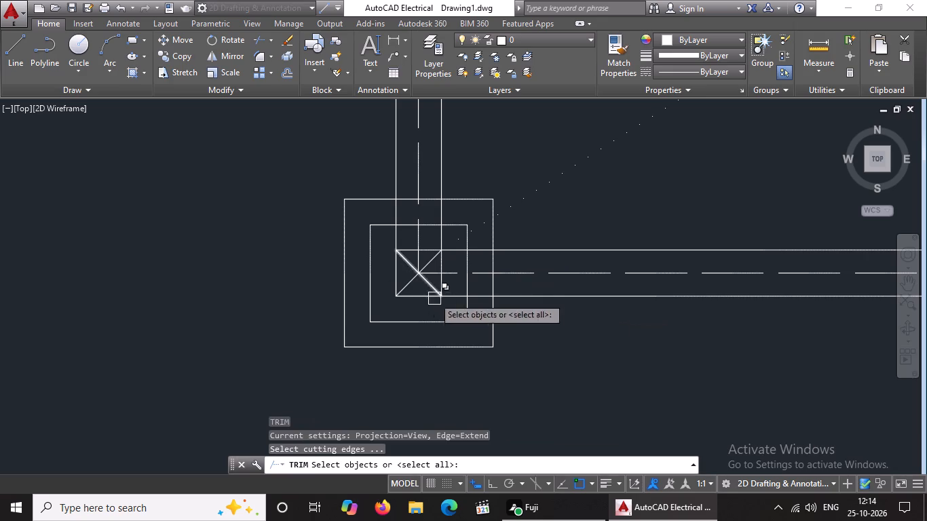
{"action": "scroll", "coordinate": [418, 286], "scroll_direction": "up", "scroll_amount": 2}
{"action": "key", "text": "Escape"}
Delete both crossing diagonals inside the small column square at the column layout's bottom-left corner.
{"action": "left_click", "coordinate": [427, 265]}
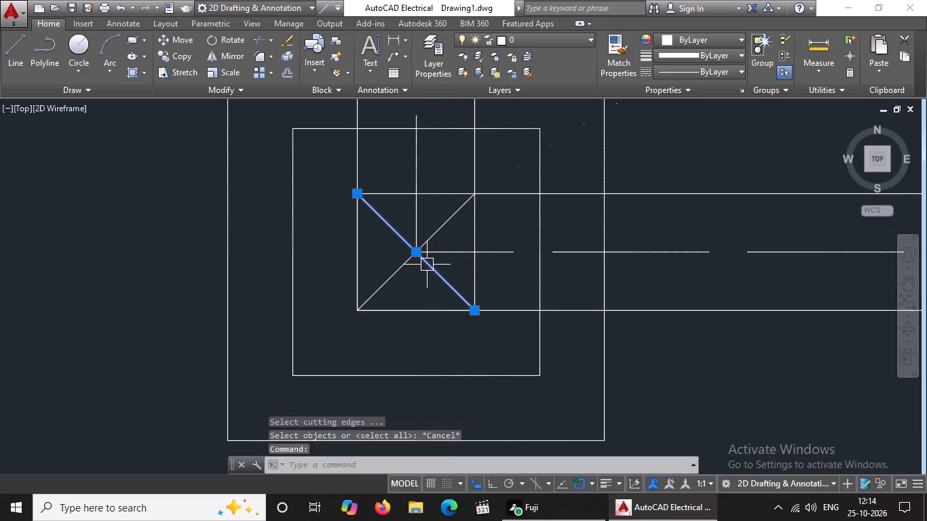
{"action": "key", "text": "Delete"}
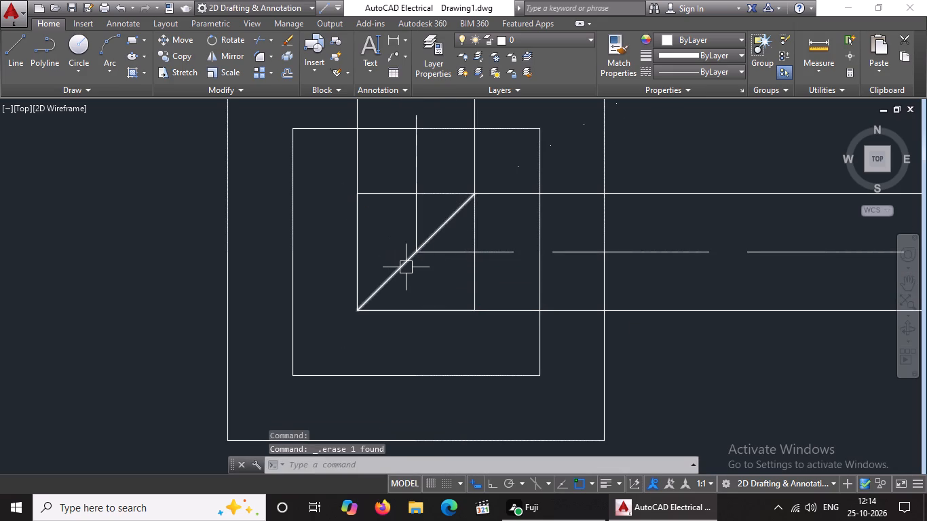
{"action": "left_click", "coordinate": [406, 267]}
{"action": "key", "text": "Delete"}
Trim both centrelines inside the small column square at the column layout's bottom-left corner and delete the leftover centreline piece.
{"action": "type", "text": "TR"}
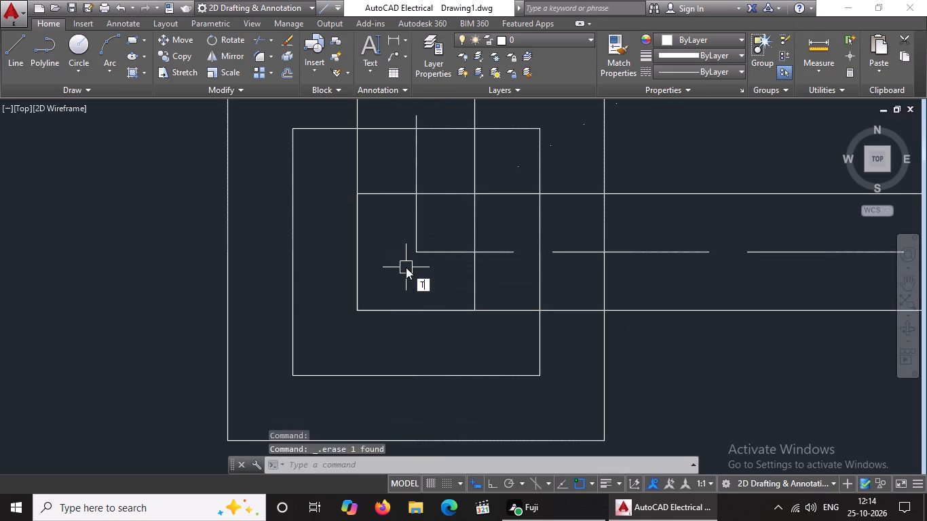
{"action": "key", "text": "Delete"}
{"action": "key", "text": "Delete"}
{"action": "key", "text": "Delete"}
{"action": "key", "text": "Delete"}
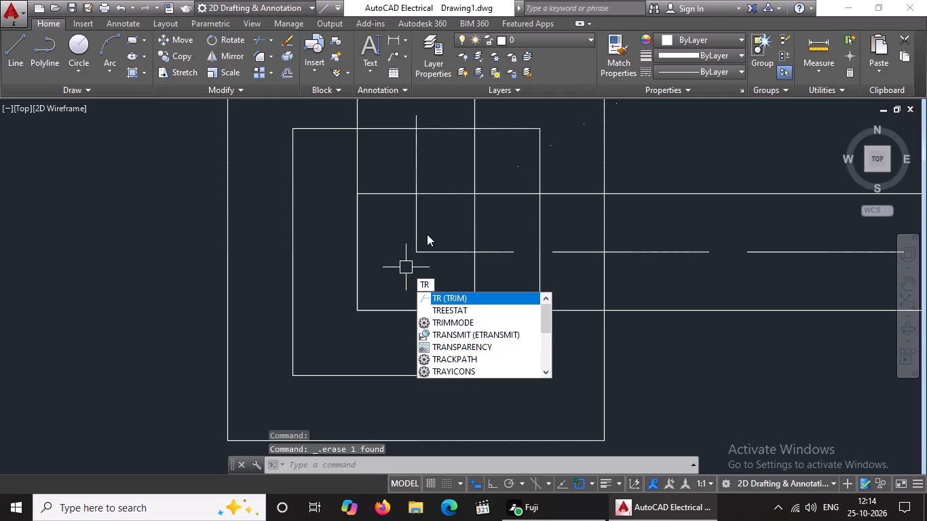
{"action": "key", "text": "Delete"}
{"action": "key", "text": "Return"}
{"action": "key", "text": "Return"}
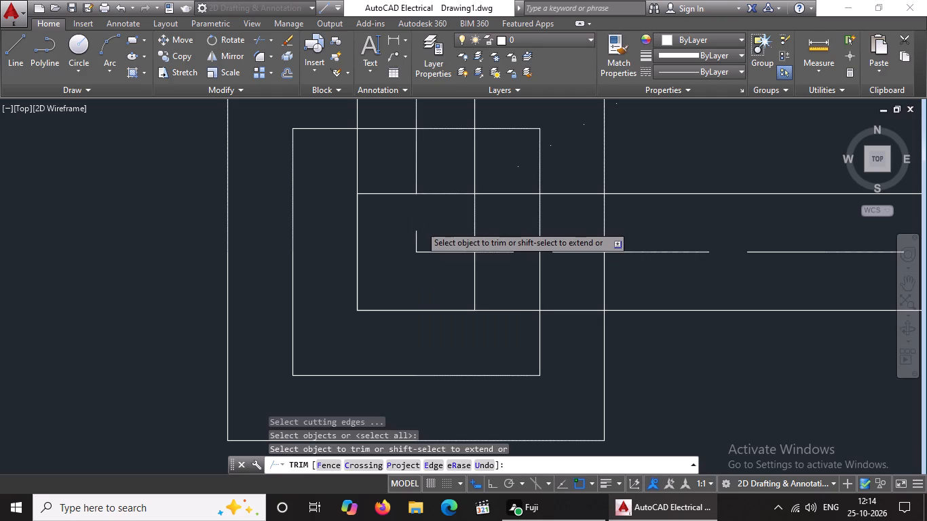
{"action": "left_click", "coordinate": [420, 225]}
{"action": "left_click", "coordinate": [455, 252]}
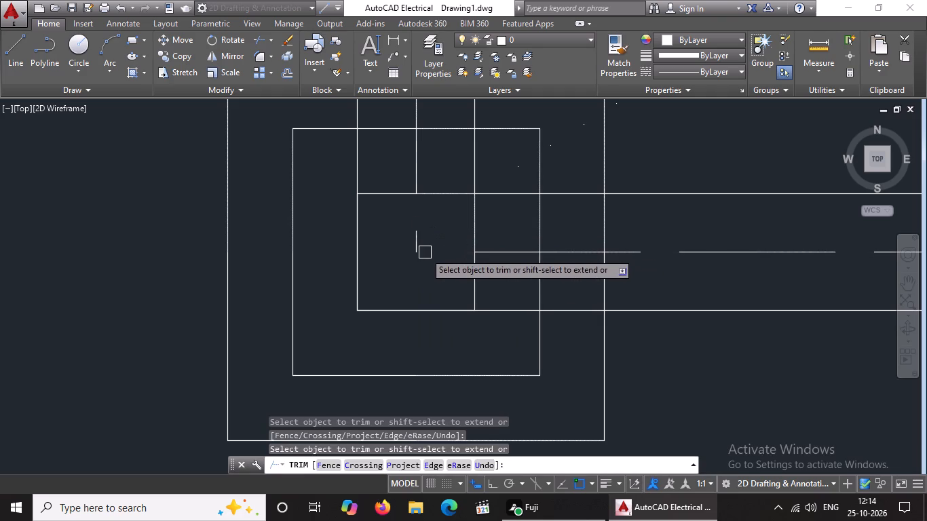
{"action": "key", "text": "Escape"}
{"action": "left_click", "coordinate": [419, 250]}
{"action": "key", "text": "Delete"}
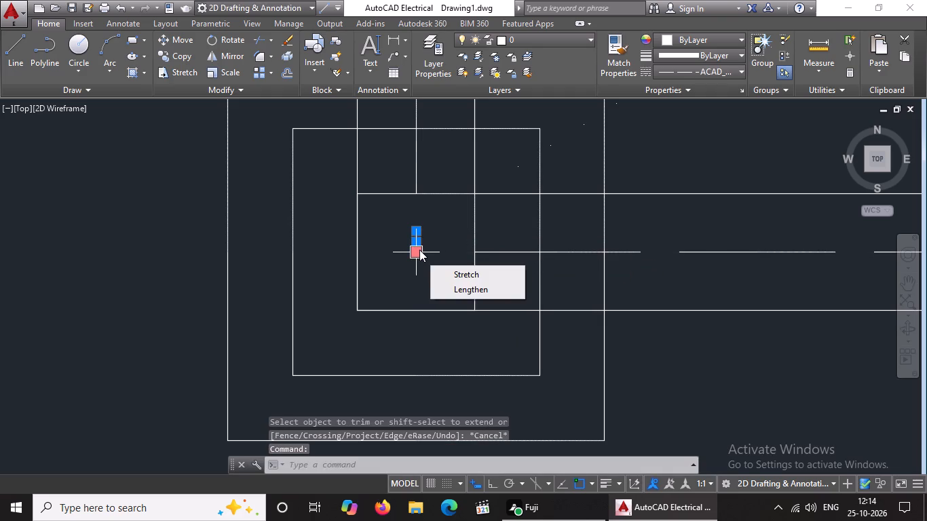
{"action": "key", "text": "Delete"}
{"action": "key", "text": "Delete"}
Delete both crossing diagonals inside the small column square at the middle of the column layout's bottom row.
{"action": "scroll", "coordinate": [406, 296], "scroll_direction": "down", "scroll_amount": 4}
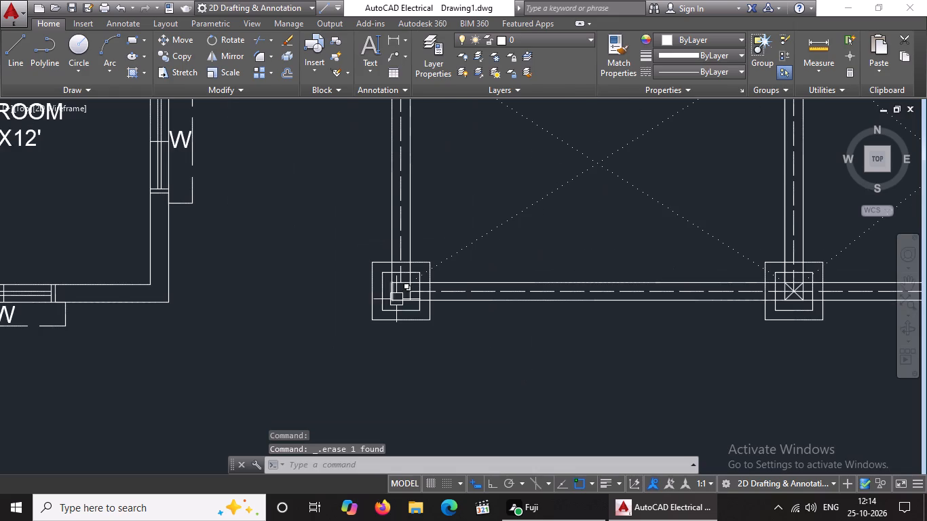
{"action": "middle_click_drag", "start_coordinate": [680, 328], "coordinate": [512, 358]}
{"action": "scroll", "coordinate": [628, 320], "scroll_direction": "up", "scroll_amount": 4}
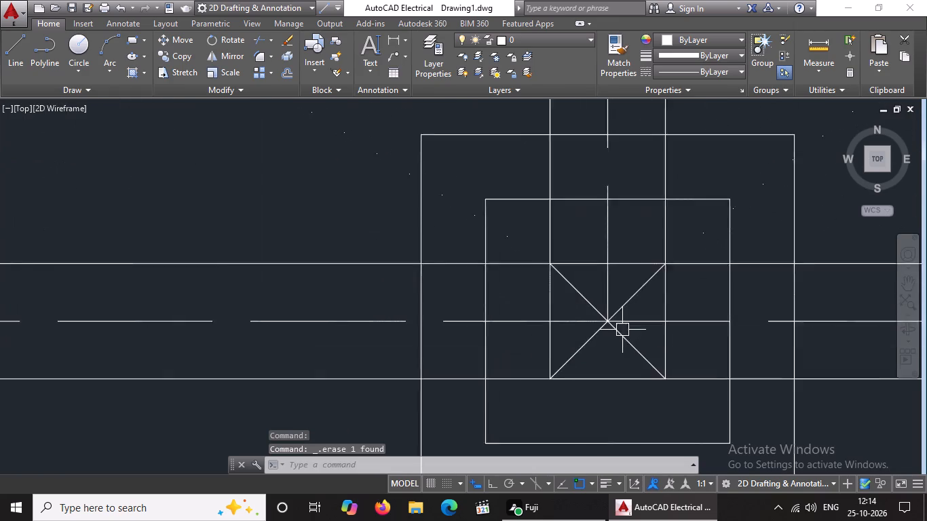
{"action": "scroll", "coordinate": [622, 330], "scroll_direction": "up", "scroll_amount": 1}
{"action": "left_click", "coordinate": [576, 334]}
{"action": "key", "text": "Delete"}
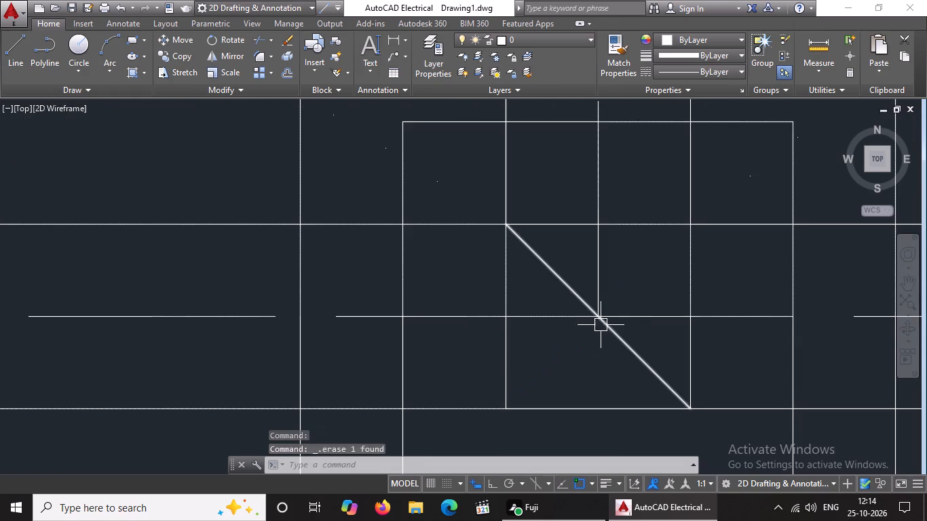
{"action": "left_click", "coordinate": [605, 325]}
{"action": "key", "text": "Delete"}
Trim the centrelines inside the bottom row's middle column square and delete the leftover centreline pieces.
{"action": "type", "text": "TR"}
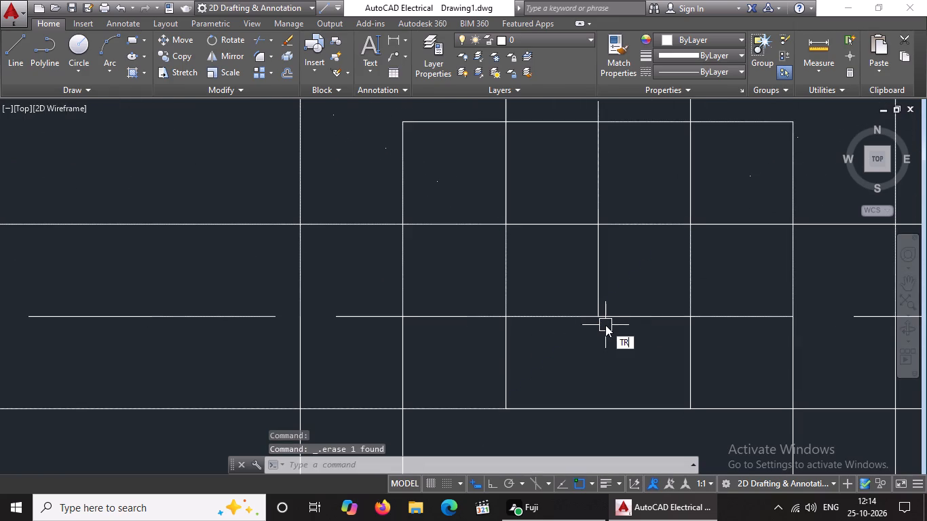
{"action": "key", "text": "Return"}
{"action": "key", "text": "Return"}
{"action": "left_click", "coordinate": [563, 315]}
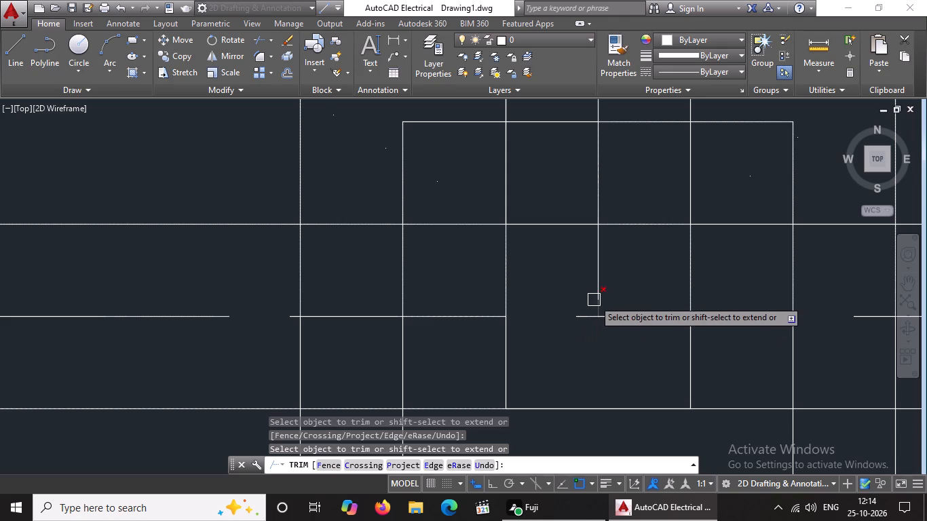
{"action": "left_click", "coordinate": [598, 281]}
{"action": "left_click", "coordinate": [673, 317]}
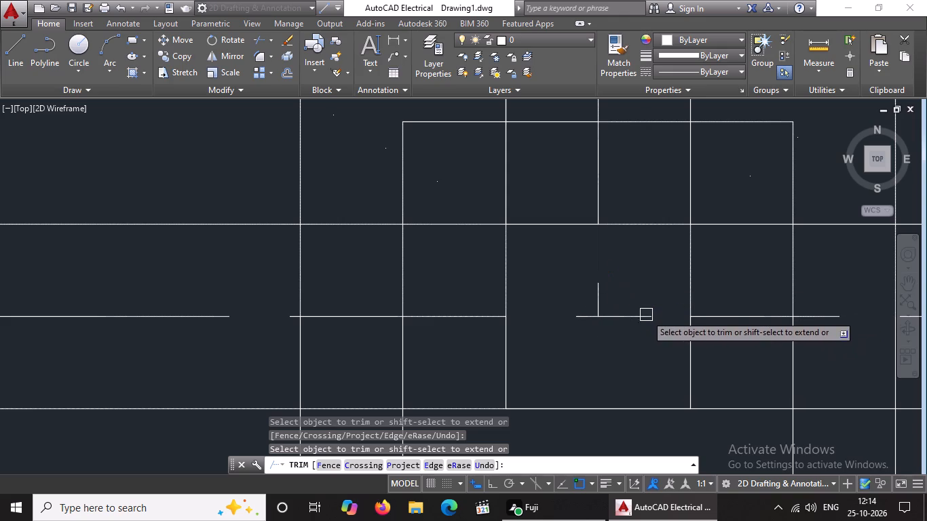
{"action": "key", "text": "Escape"}
{"action": "left_click", "coordinate": [544, 267]}
{"action": "left_click", "coordinate": [658, 338]}
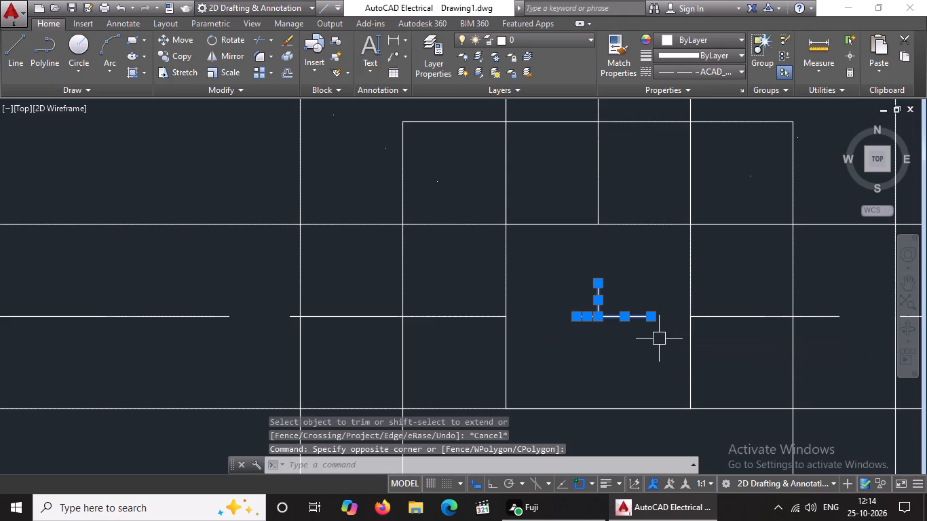
{"action": "key", "text": "Delete"}
Delete both crossing diagonals inside the small column square at the column layout's bottom-right corner.
{"action": "scroll", "coordinate": [642, 332], "scroll_direction": "down", "scroll_amount": 8}
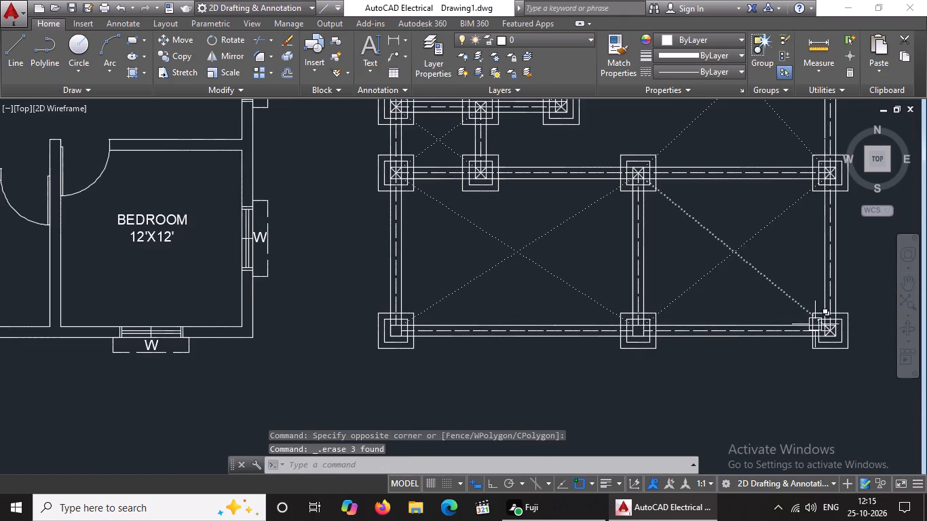
{"action": "scroll", "coordinate": [818, 323], "scroll_direction": "up", "scroll_amount": 2}
{"action": "scroll", "coordinate": [880, 344], "scroll_direction": "up", "scroll_amount": 3}
{"action": "left_click", "coordinate": [755, 334]}
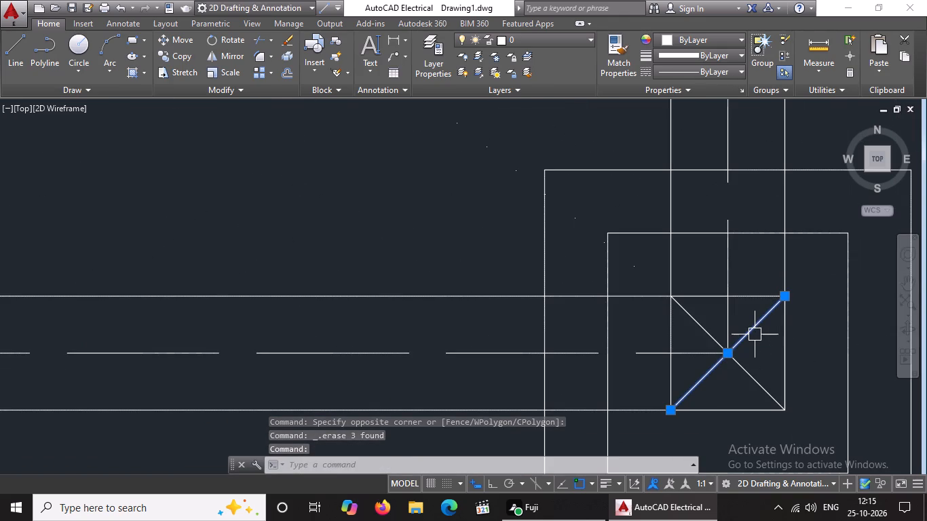
{"action": "key", "text": "Delete"}
{"action": "left_click", "coordinate": [749, 381]}
{"action": "key", "text": "Delete"}
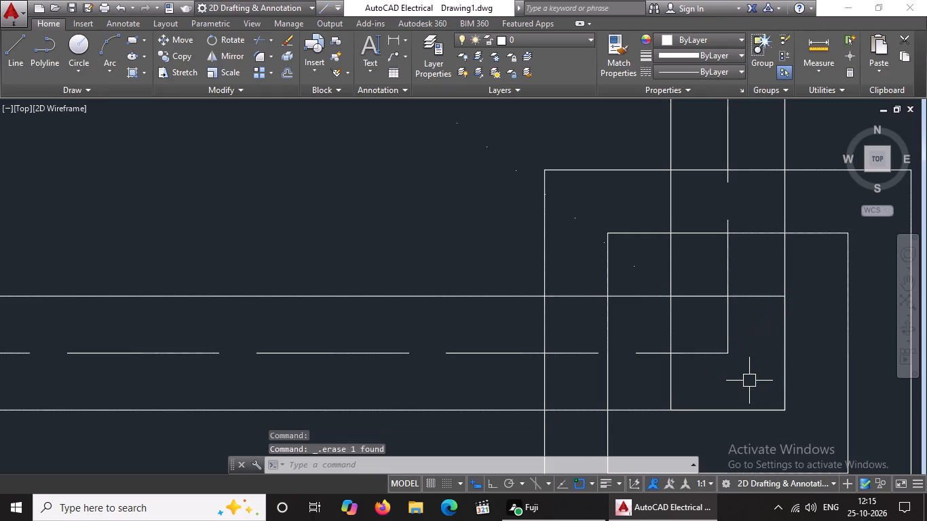
Trim both centrelines back to the edges of the small column square at the column layout's bottom-right corner.
{"action": "type", "text": "TR"}
{"action": "key", "text": "Return"}
{"action": "key", "text": "Return"}
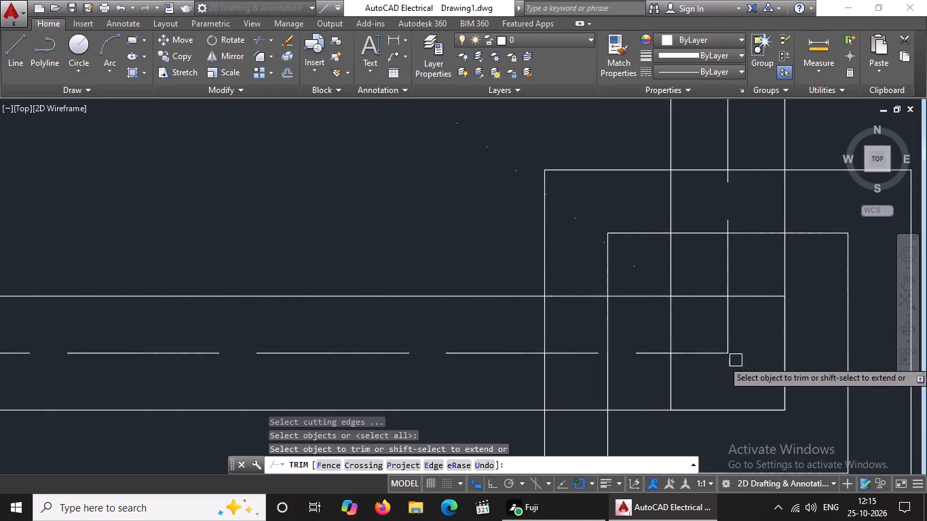
{"action": "left_click", "coordinate": [728, 351]}
{"action": "left_click", "coordinate": [725, 356]}
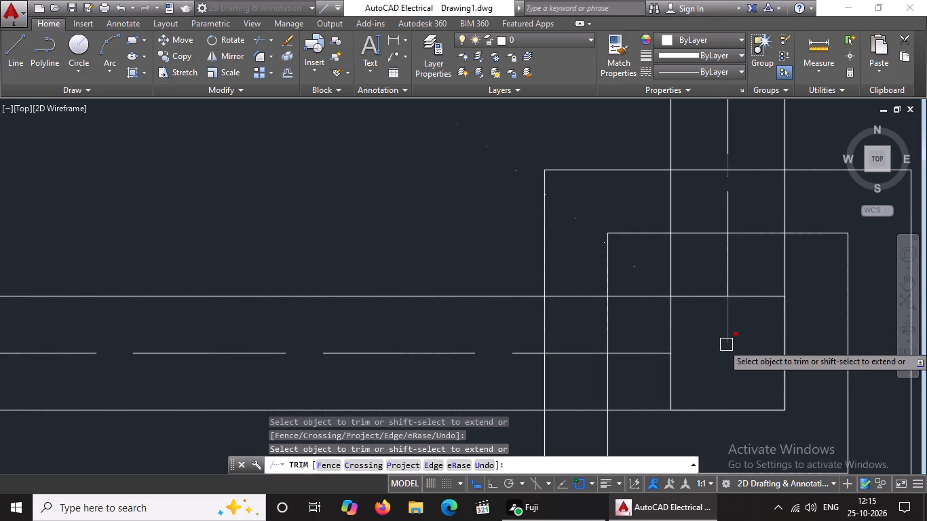
{"action": "left_click", "coordinate": [729, 339]}
{"action": "scroll", "coordinate": [724, 341], "scroll_direction": "down", "scroll_amount": 7}
{"action": "key", "text": "Escape"}
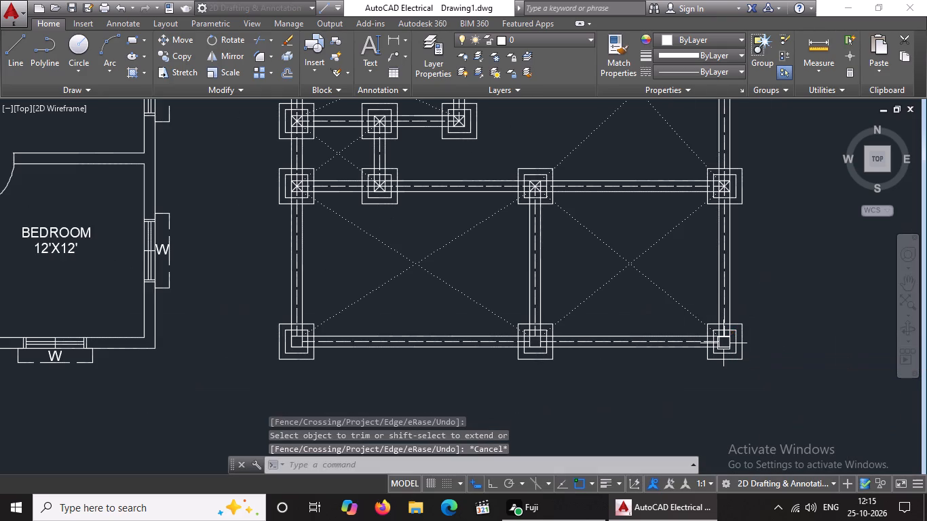
Delete both crossing diagonals inside the rightmost small column square in the second row from the bottom.
{"action": "scroll", "coordinate": [717, 174], "scroll_direction": "up", "scroll_amount": 3}
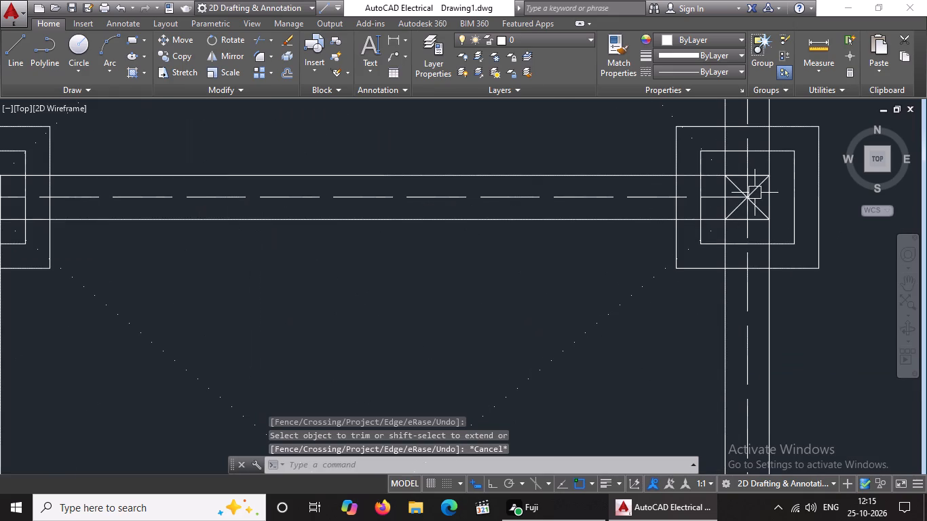
{"action": "scroll", "coordinate": [746, 191], "scroll_direction": "up", "scroll_amount": 2}
{"action": "left_click", "coordinate": [729, 191]}
{"action": "key", "text": "Delete"}
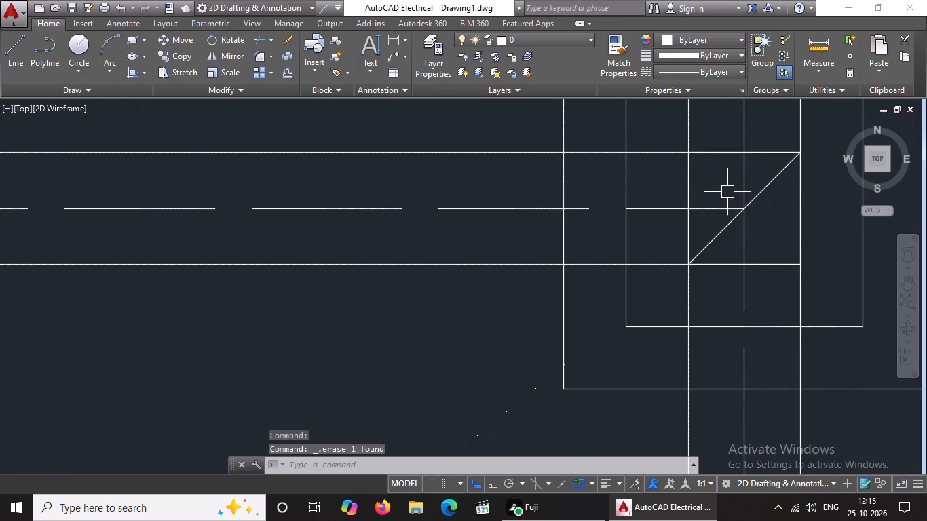
{"action": "left_click", "coordinate": [712, 246]}
{"action": "key", "text": "Delete"}
Trim the centrelines inside the second-from-bottom row's rightmost column square and delete the leftover centreline pieces.
{"action": "type", "text": "TR"}
{"action": "key", "text": "Return"}
{"action": "key", "text": "Return"}
{"action": "left_click", "coordinate": [723, 213]}
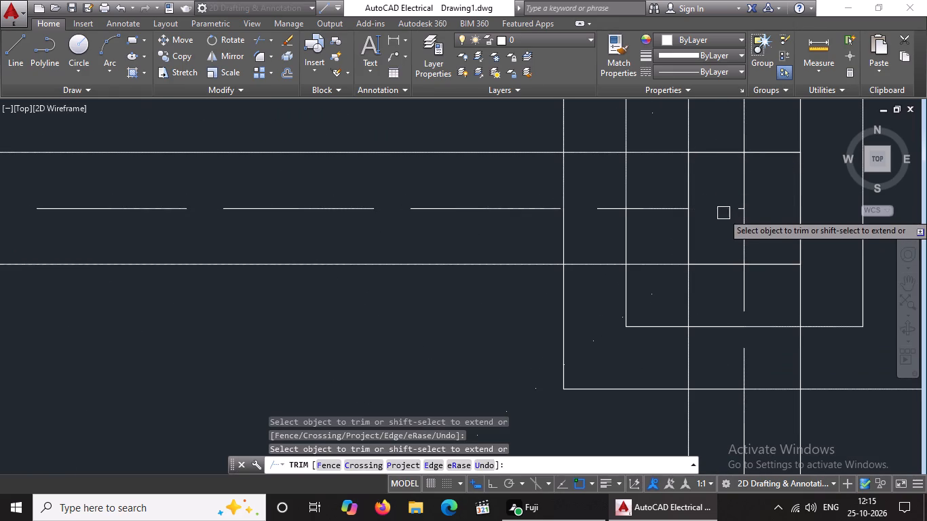
{"action": "left_click", "coordinate": [744, 194]}
{"action": "left_click", "coordinate": [744, 247]}
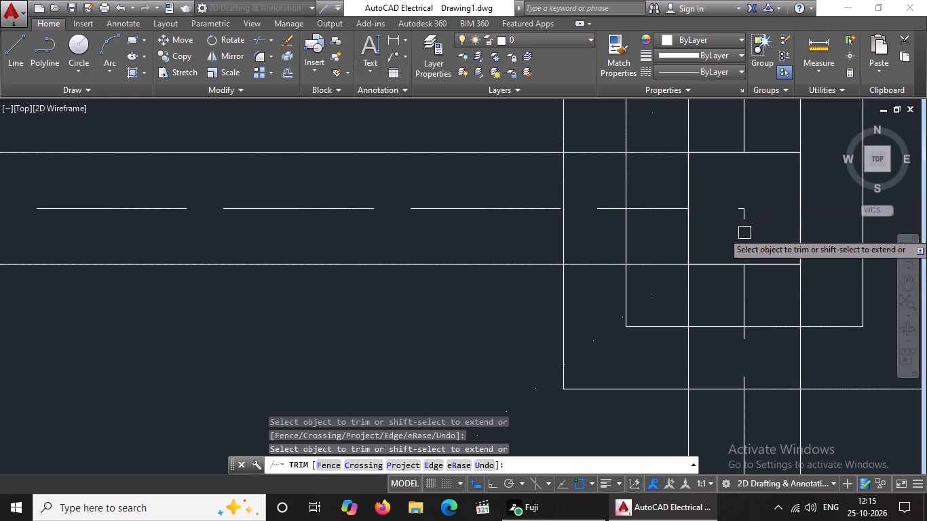
{"action": "key", "text": "Escape"}
{"action": "left_click_drag", "start_coordinate": [734, 201], "coordinate": [742, 219]}
{"action": "left_click", "coordinate": [749, 233]}
{"action": "key", "text": "Delete"}
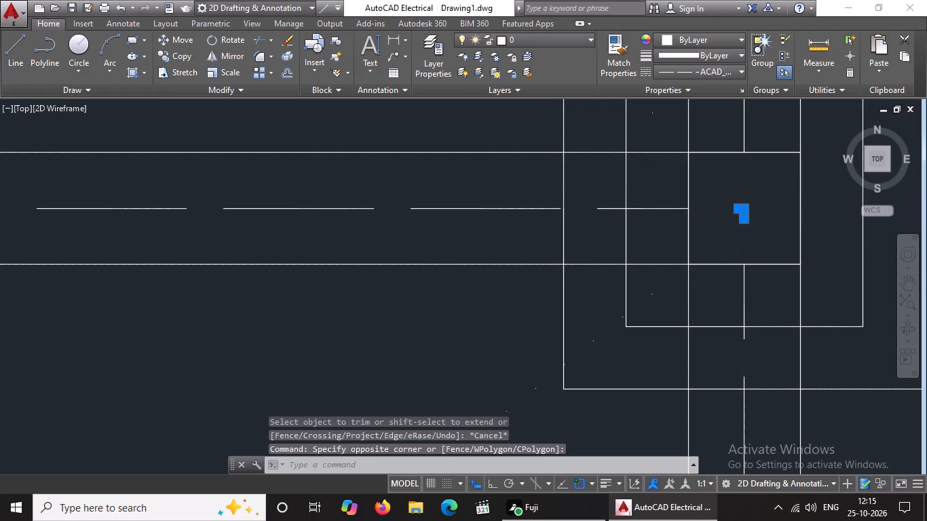
Delete both crossing diagonals inside the small column square between the two bottom rooms, in the second row from the bottom.
{"action": "scroll", "coordinate": [747, 235], "scroll_direction": "down", "scroll_amount": 4}
{"action": "scroll", "coordinate": [451, 237], "scroll_direction": "down", "scroll_amount": 3}
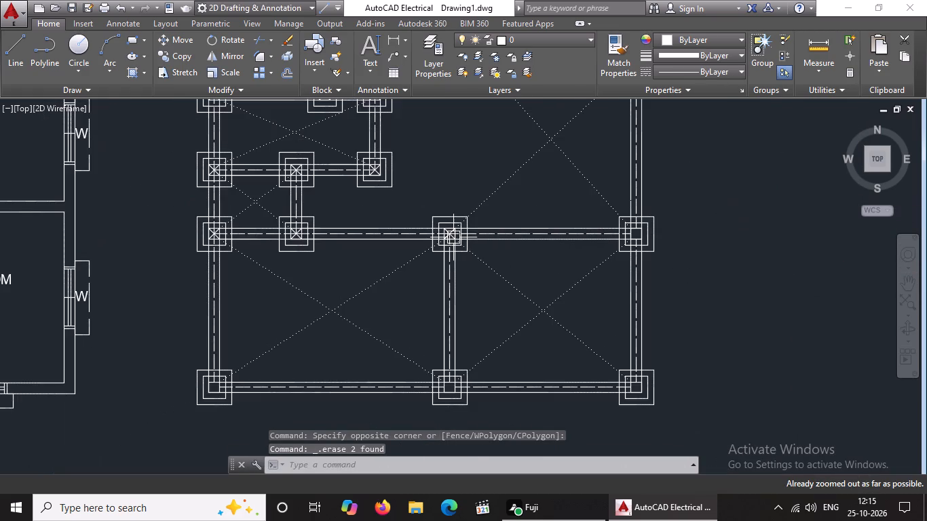
{"action": "scroll", "coordinate": [443, 239], "scroll_direction": "up", "scroll_amount": 5}
{"action": "left_click", "coordinate": [452, 205]}
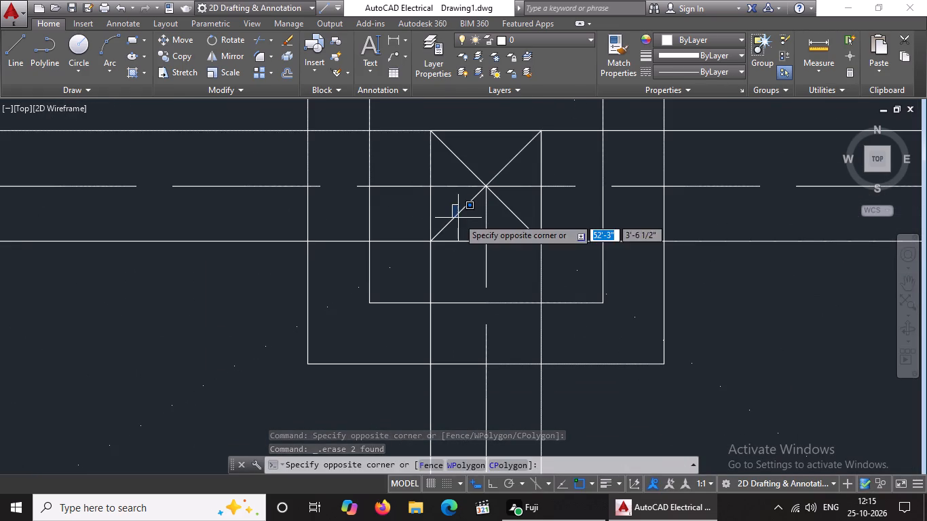
{"action": "left_click", "coordinate": [458, 218]}
{"action": "left_click", "coordinate": [458, 218]}
{"action": "left_click", "coordinate": [463, 212]}
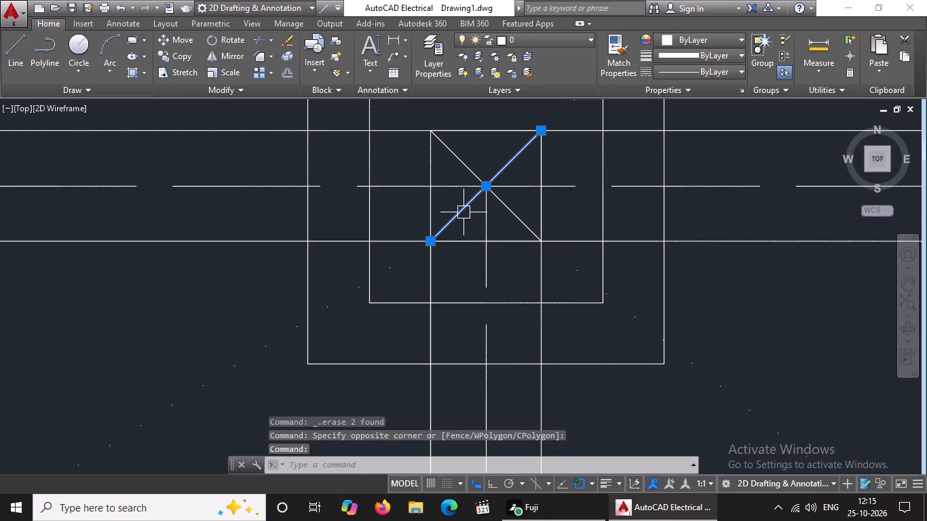
{"action": "key", "text": "Delete"}
{"action": "left_click", "coordinate": [474, 170]}
{"action": "key", "text": "Delete"}
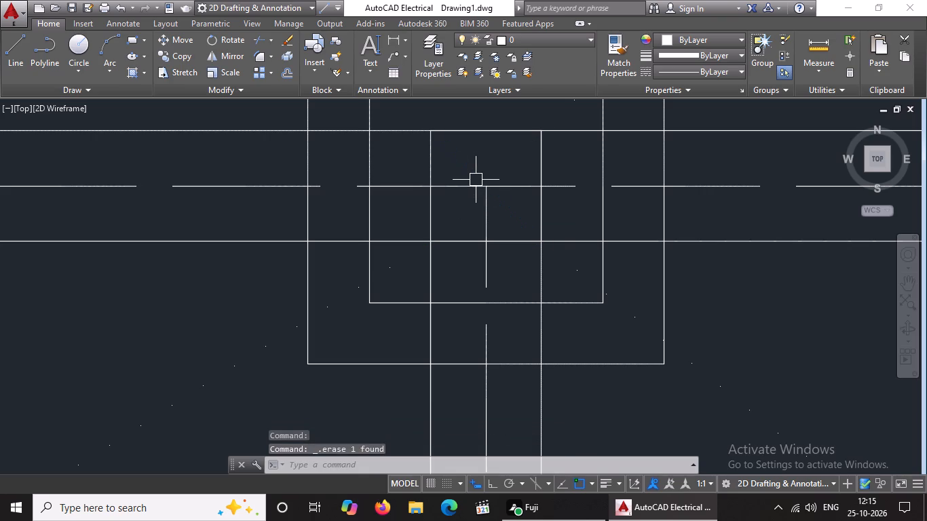
Trim the horizontal and vertical centrelines inside the small column square at the upper end of the wall between the two bottom rooms.
{"action": "key", "text": "t"}
{"action": "key", "text": "r"}
{"action": "key", "text": "Return"}
{"action": "key", "text": "Return"}
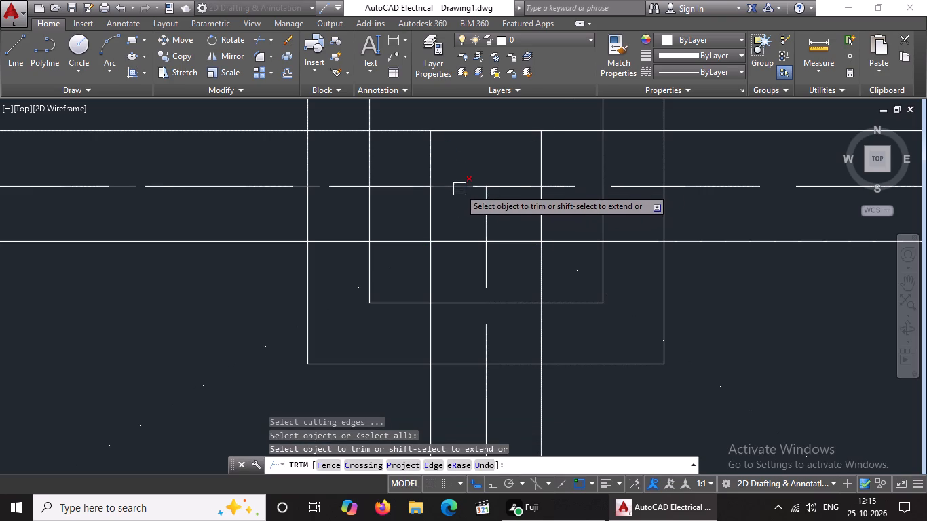
{"action": "left_click", "coordinate": [491, 185]}
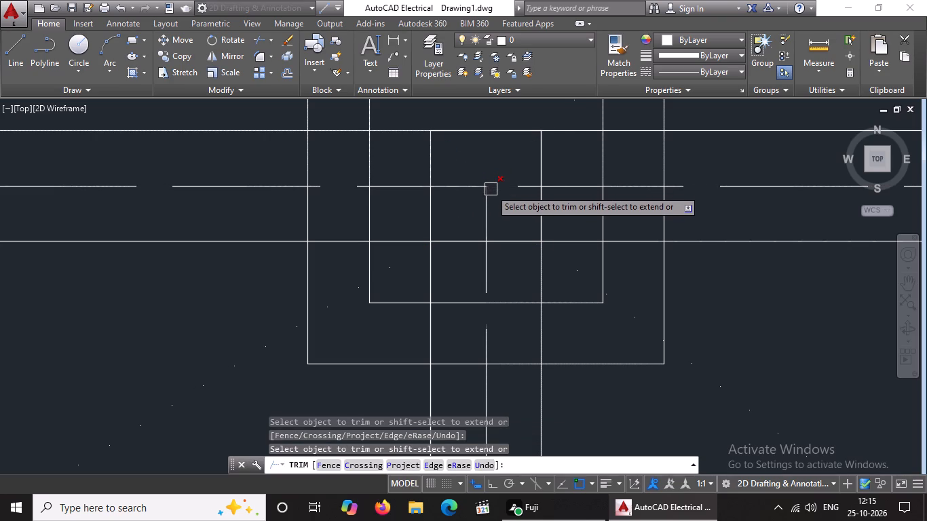
{"action": "left_click", "coordinate": [485, 185]}
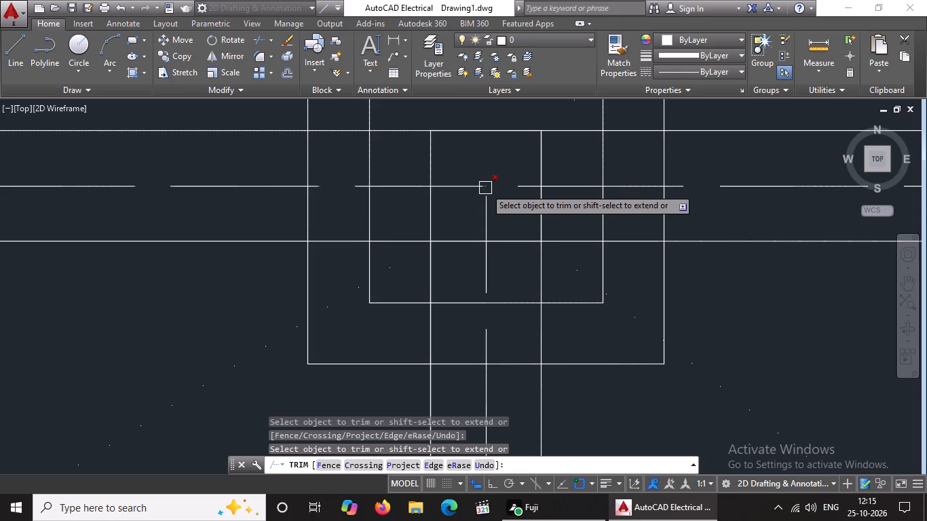
{"action": "left_click_drag", "start_coordinate": [485, 206], "coordinate": [485, 221]}
{"action": "left_click", "coordinate": [485, 220]}
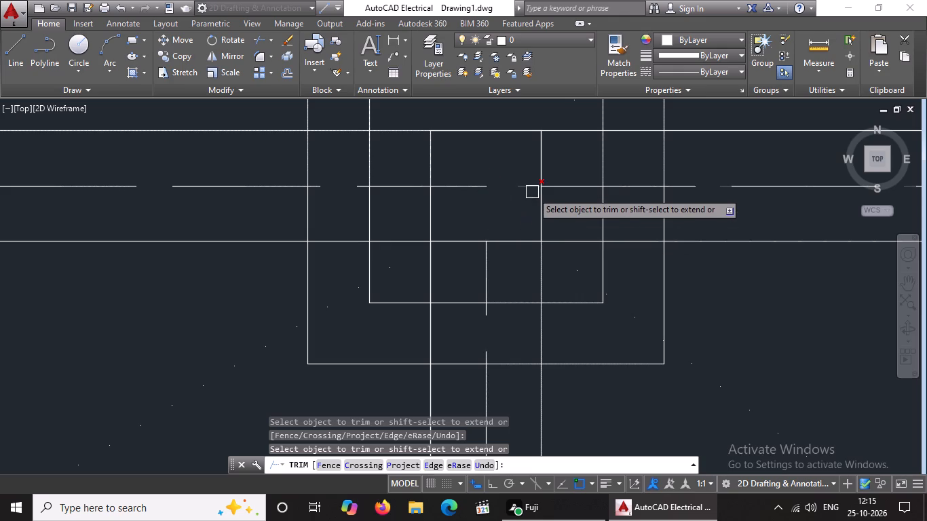
{"action": "left_click", "coordinate": [531, 189]}
{"action": "left_click", "coordinate": [483, 185]}
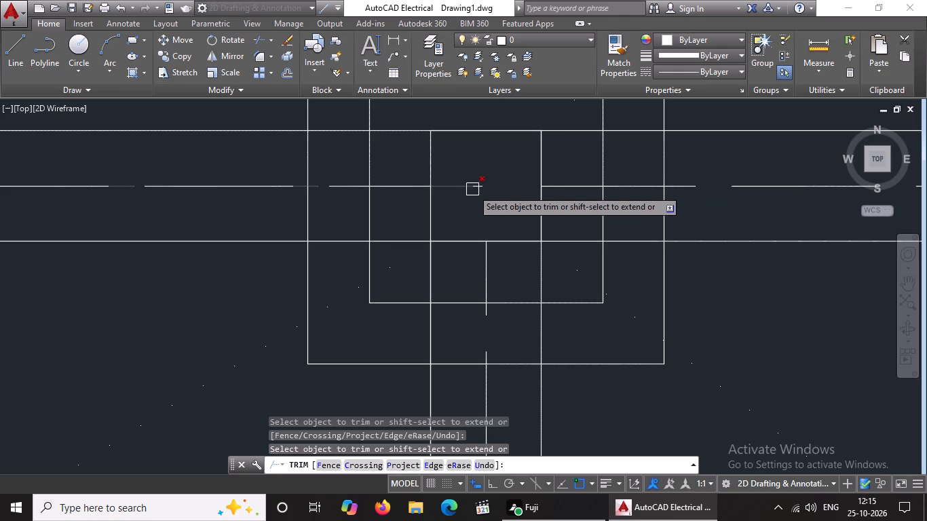
{"action": "left_click", "coordinate": [483, 185]}
{"action": "left_click", "coordinate": [470, 189]}
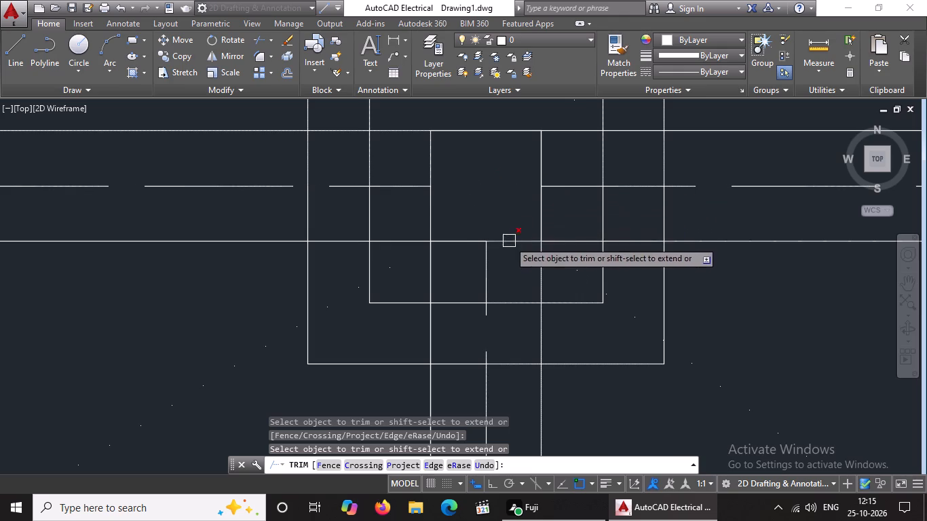
{"action": "scroll", "coordinate": [510, 235], "scroll_direction": "down", "scroll_amount": 10}
{"action": "key", "text": "Escape"}
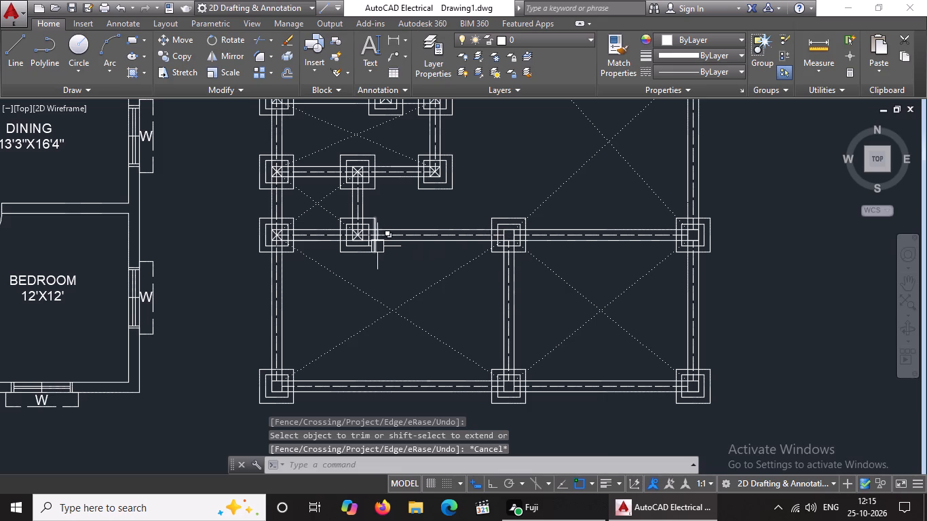
Delete both crossing diagonals inside the second small column square from the left, in the second row from the bottom.
{"action": "scroll", "coordinate": [347, 237], "scroll_direction": "up", "scroll_amount": 4}
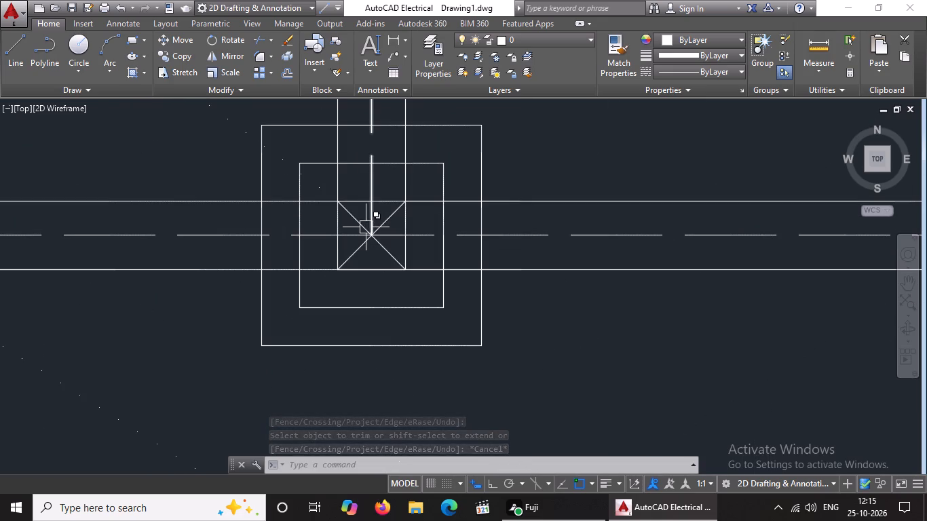
{"action": "left_click", "coordinate": [363, 225]}
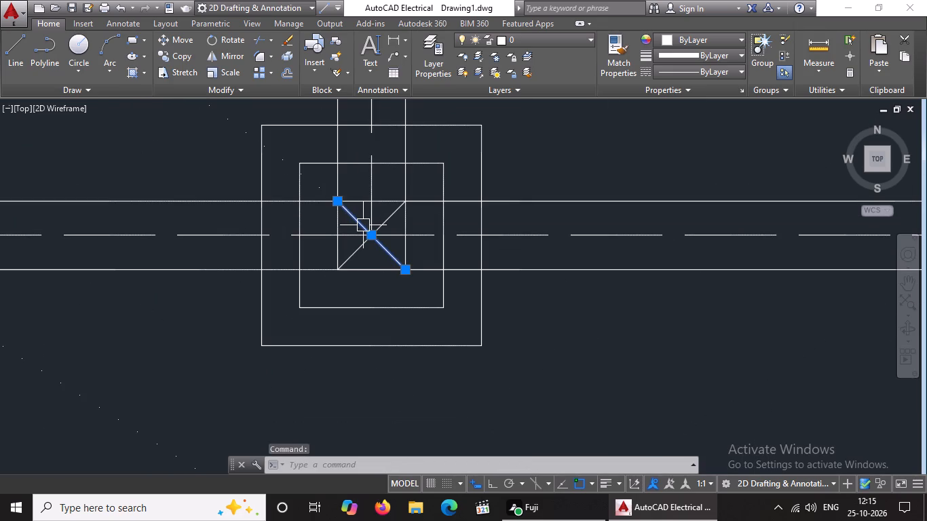
{"action": "key", "text": "Delete"}
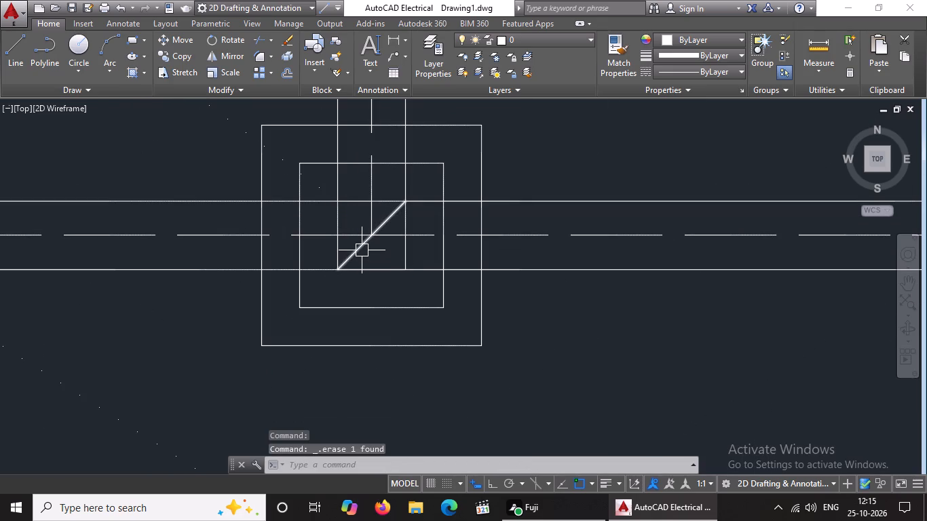
{"action": "left_click", "coordinate": [362, 248]}
{"action": "key", "text": "Delete"}
Trim the centrelines inside the second-from-bottom row's second column square from the left and delete the leftover centreline pieces.
{"action": "type", "text": "TR"}
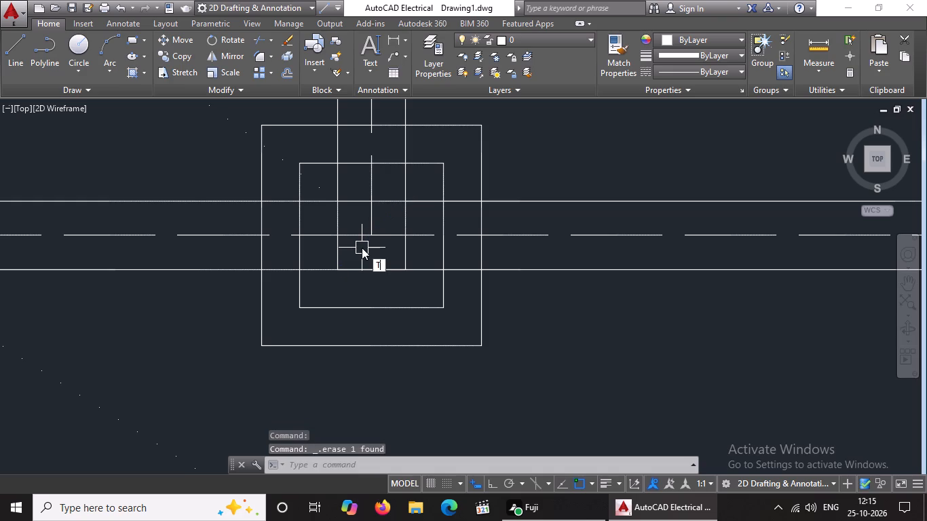
{"action": "key", "text": "Return"}
{"action": "key", "text": "Return"}
{"action": "left_click", "coordinate": [358, 228]}
{"action": "left_click", "coordinate": [358, 238]}
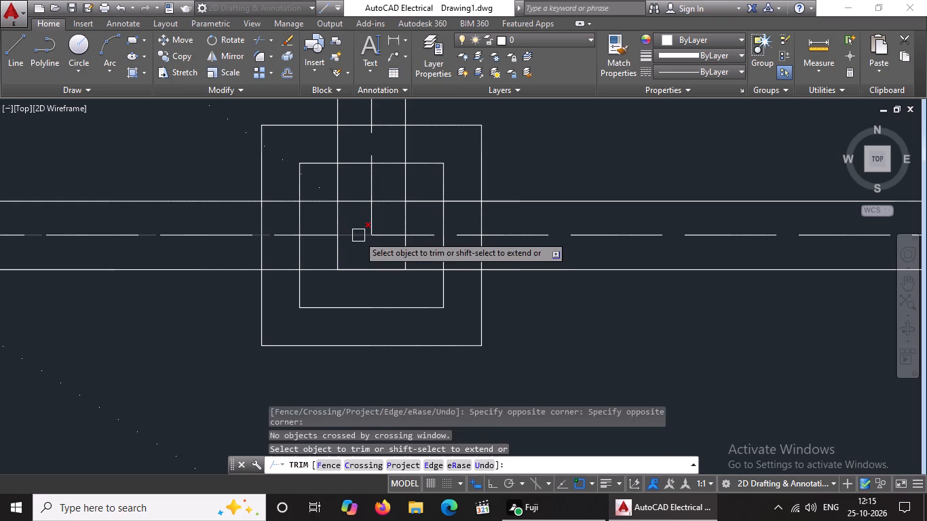
{"action": "left_click", "coordinate": [359, 235]}
{"action": "left_click", "coordinate": [371, 225]}
{"action": "left_click", "coordinate": [390, 231]}
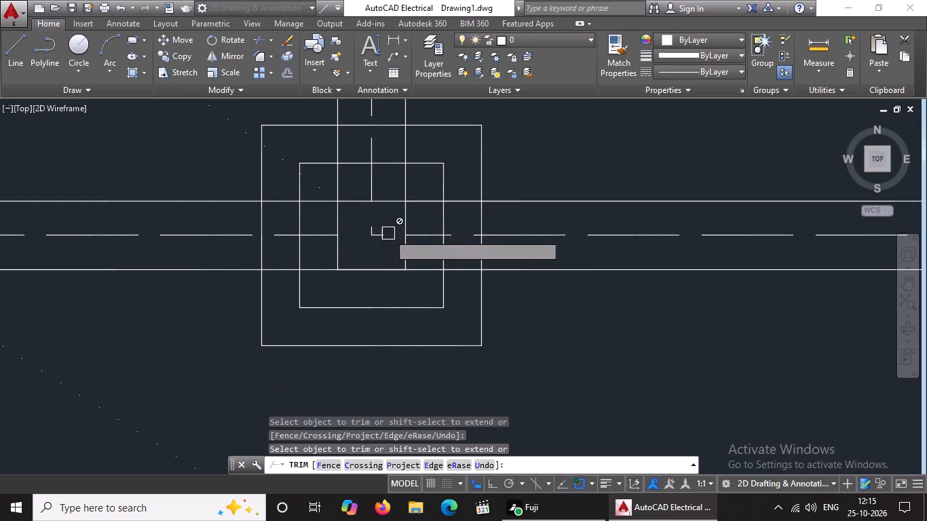
{"action": "key", "text": "Escape"}
{"action": "left_click", "coordinate": [356, 223]}
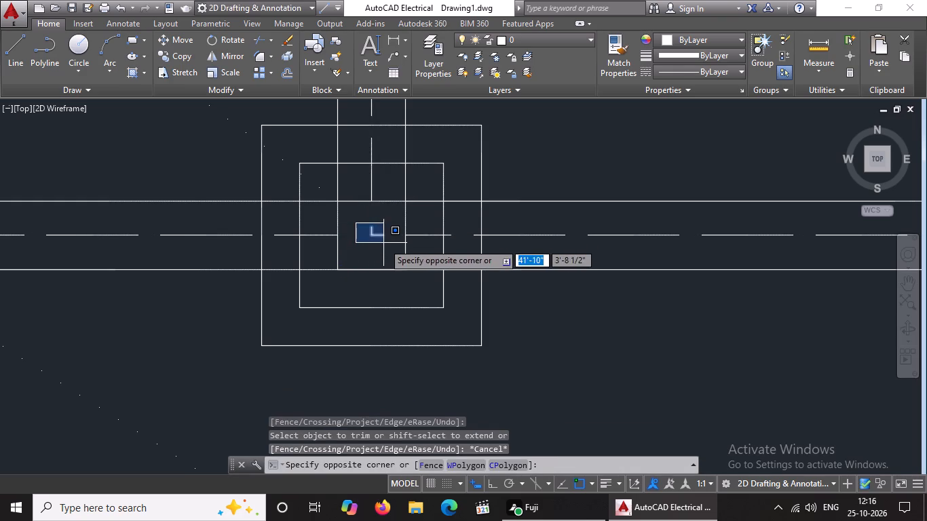
{"action": "left_click", "coordinate": [385, 243]}
{"action": "key", "text": "Delete"}
Delete both crossing diagonals inside the leftmost small column square in the second row from the bottom.
{"action": "scroll", "coordinate": [385, 243], "scroll_direction": "down", "scroll_amount": 3}
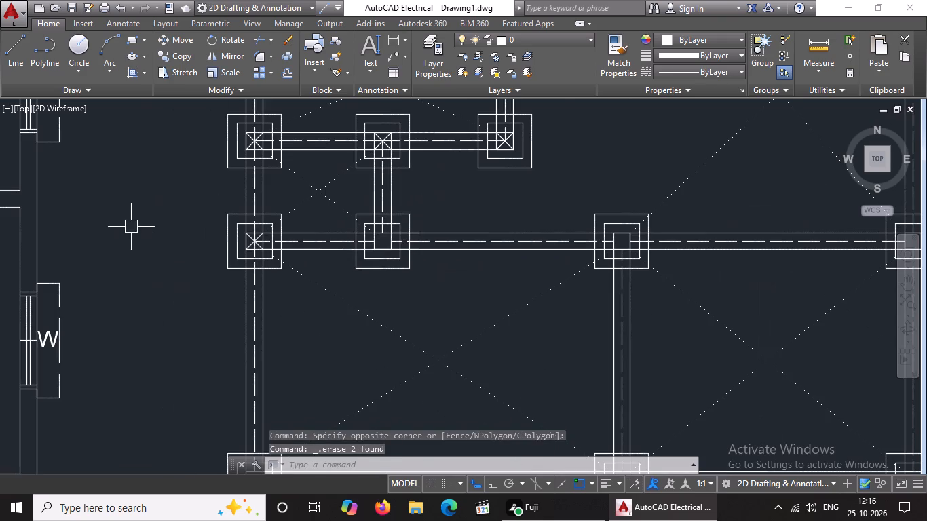
{"action": "scroll", "coordinate": [248, 238], "scroll_direction": "up", "scroll_amount": 6}
{"action": "left_click", "coordinate": [250, 235]}
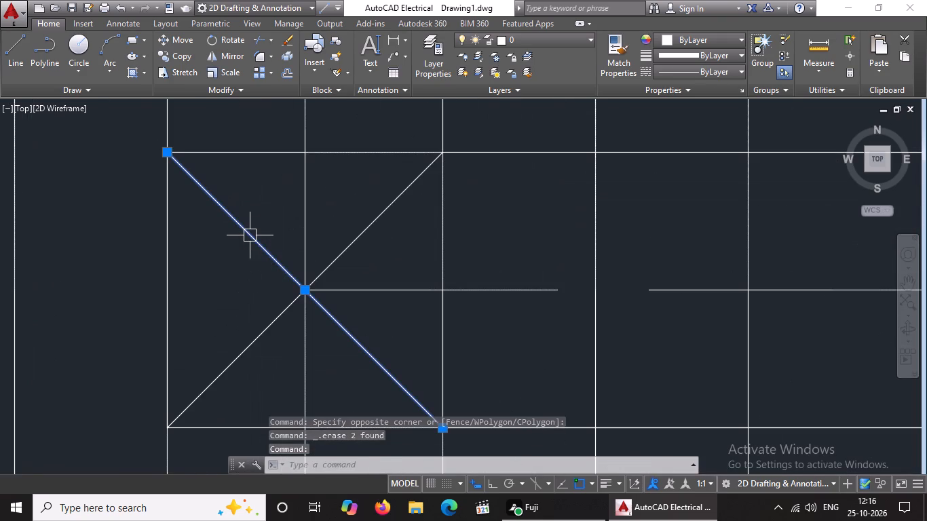
{"action": "key", "text": "Return"}
{"action": "key", "text": "Delete"}
{"action": "left_click", "coordinate": [276, 313]}
{"action": "key", "text": "Delete"}
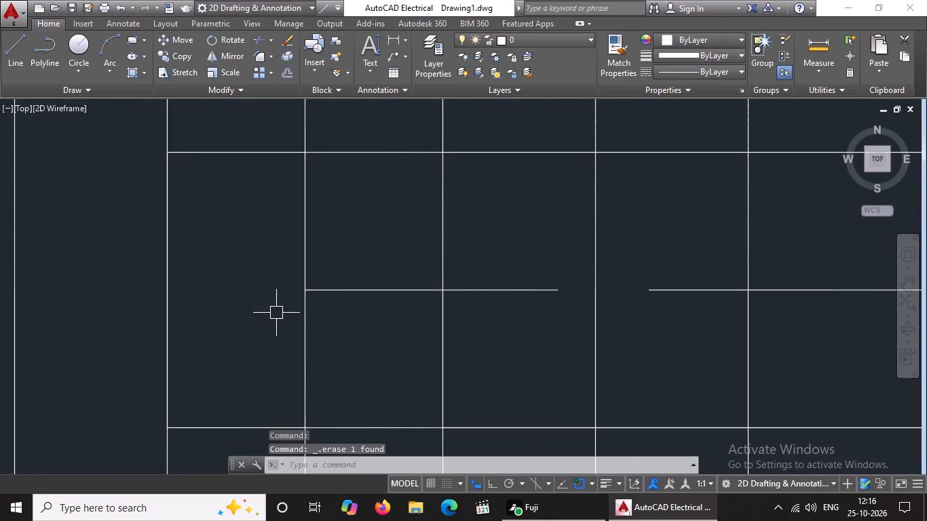
{"action": "key", "text": "Escape"}
Trim the horizontal and vertical centrelines inside the leftmost small column square in the second row from the bottom.
{"action": "type", "text": "TR"}
{"action": "key", "text": "Return"}
{"action": "key", "text": "Return"}
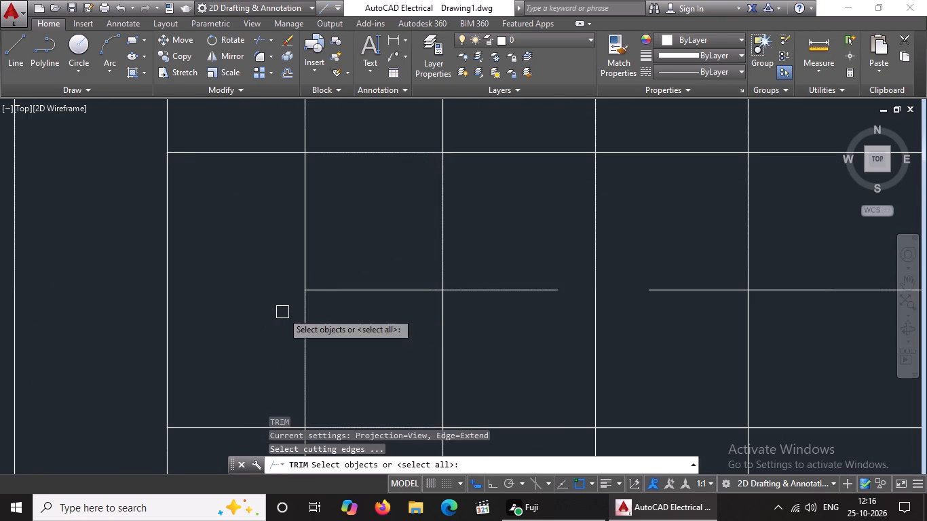
{"action": "left_click", "coordinate": [303, 280]}
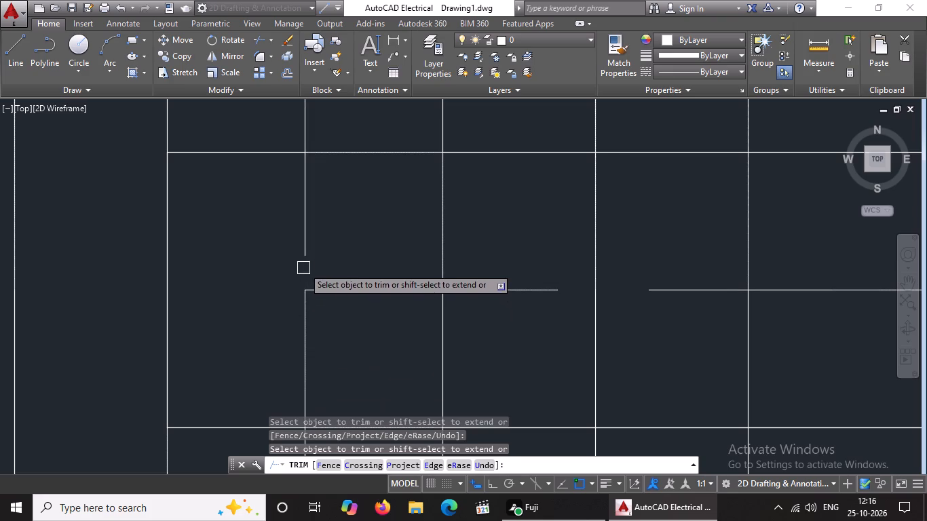
{"action": "left_click", "coordinate": [311, 252]}
{"action": "left_click", "coordinate": [318, 293]}
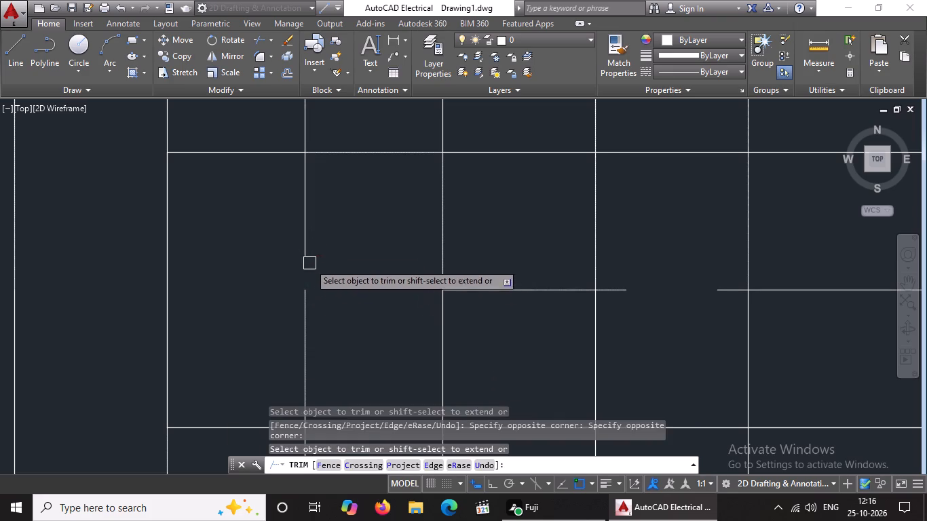
{"action": "left_click", "coordinate": [305, 249]}
{"action": "left_click", "coordinate": [305, 296]}
{"action": "left_click", "coordinate": [305, 349]}
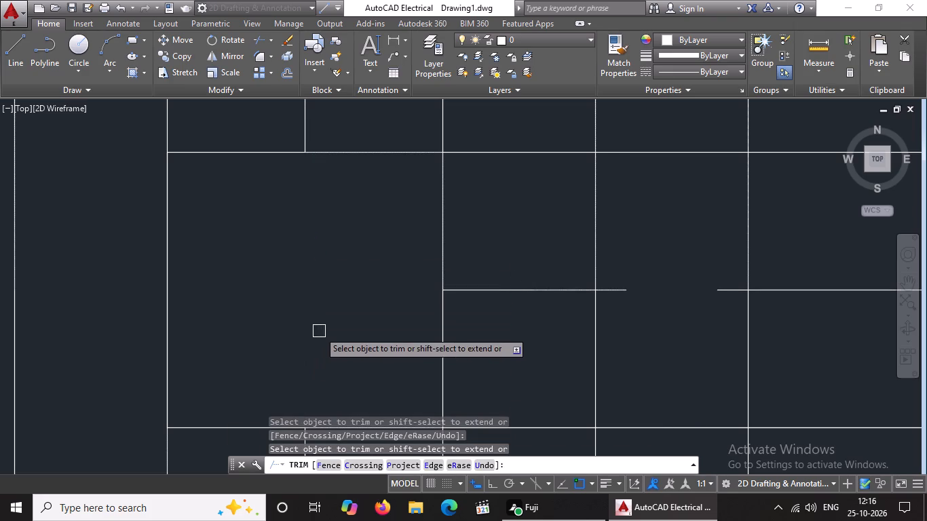
{"action": "scroll", "coordinate": [322, 328], "scroll_direction": "down", "scroll_amount": 5}
{"action": "key", "text": "Escape"}
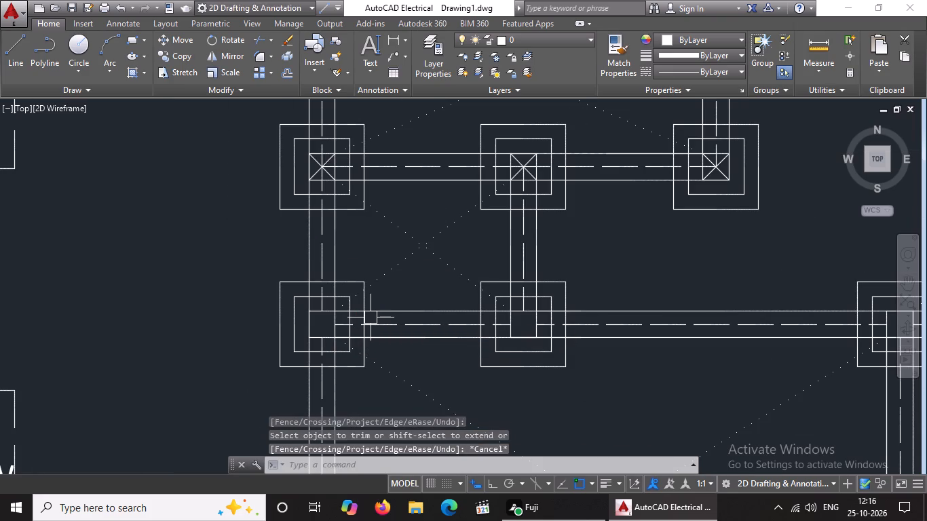
Delete both crossing diagonals inside the leftmost small column square in the third row from the bottom.
{"action": "middle_click_drag", "start_coordinate": [345, 289], "coordinate": [138, 257]}
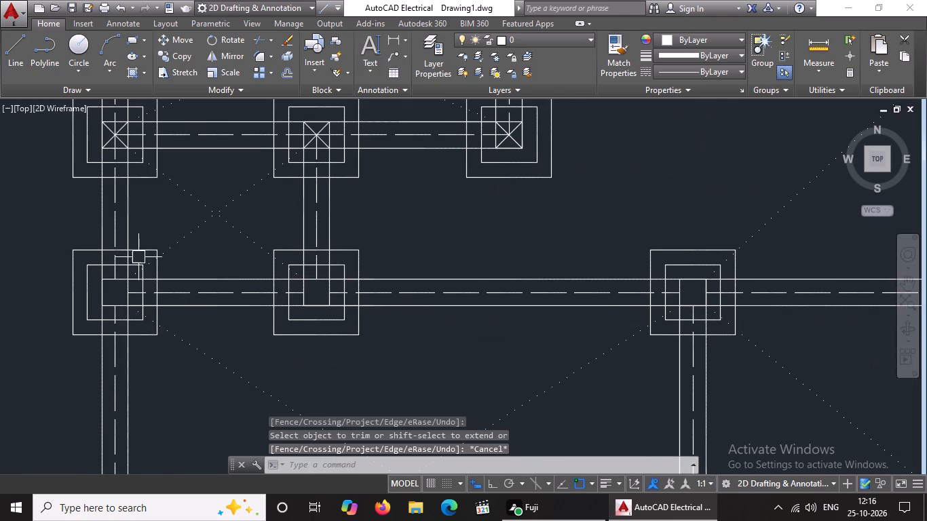
{"action": "middle_click_drag", "start_coordinate": [176, 308], "coordinate": [212, 397]}
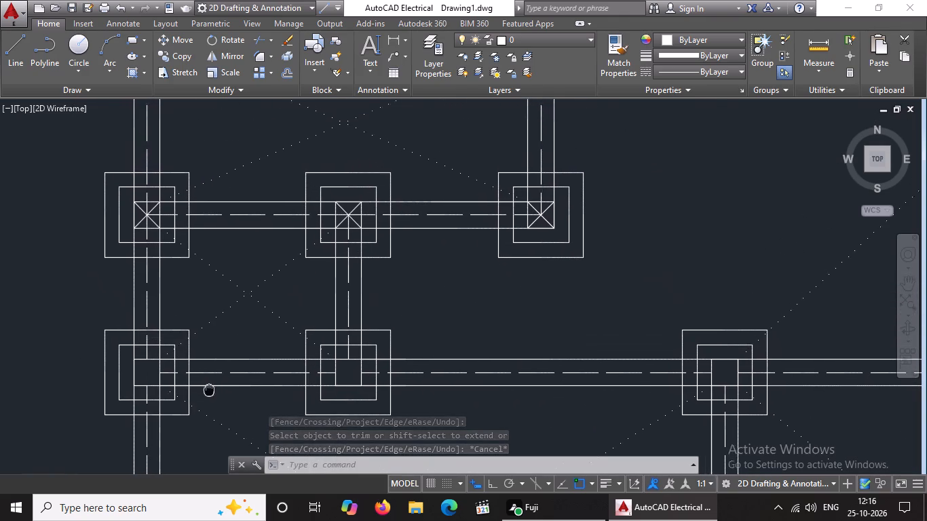
{"action": "middle_click_drag", "start_coordinate": [212, 397], "coordinate": [229, 419]}
{"action": "scroll", "coordinate": [138, 225], "scroll_direction": "up", "scroll_amount": 2}
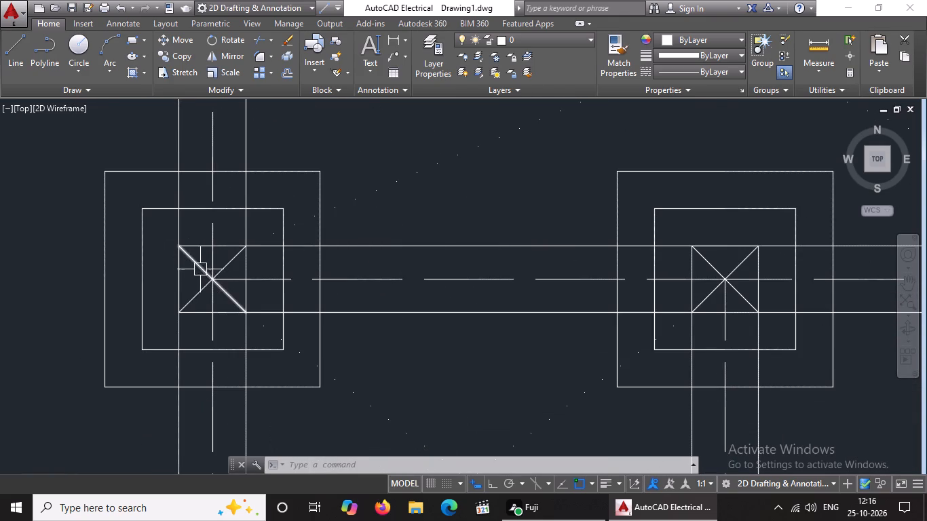
{"action": "left_click", "coordinate": [200, 269]}
{"action": "key", "text": "Delete"}
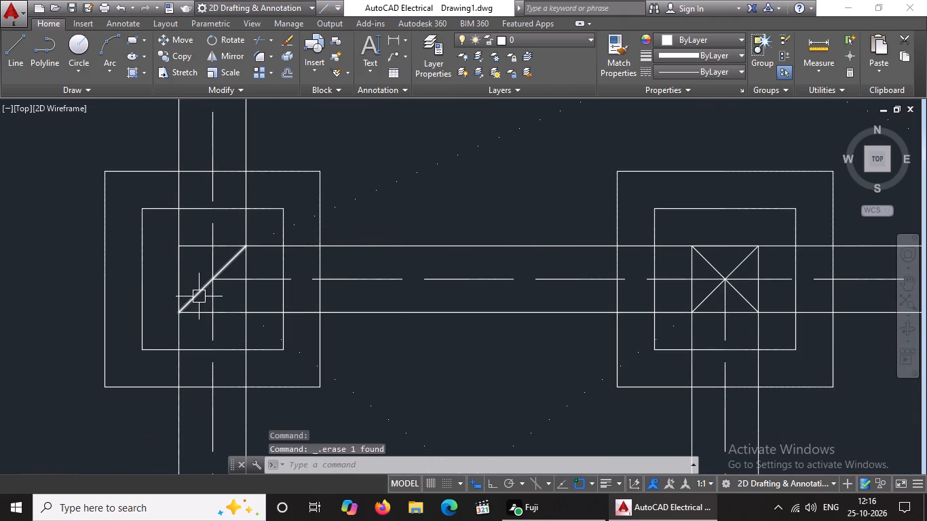
{"action": "left_click", "coordinate": [198, 294]}
{"action": "key", "text": "Delete"}
Trim the centrelines inside the third-from-bottom row's leftmost column square and delete the leftover vertical centreline pieces.
{"action": "type", "text": "TR"}
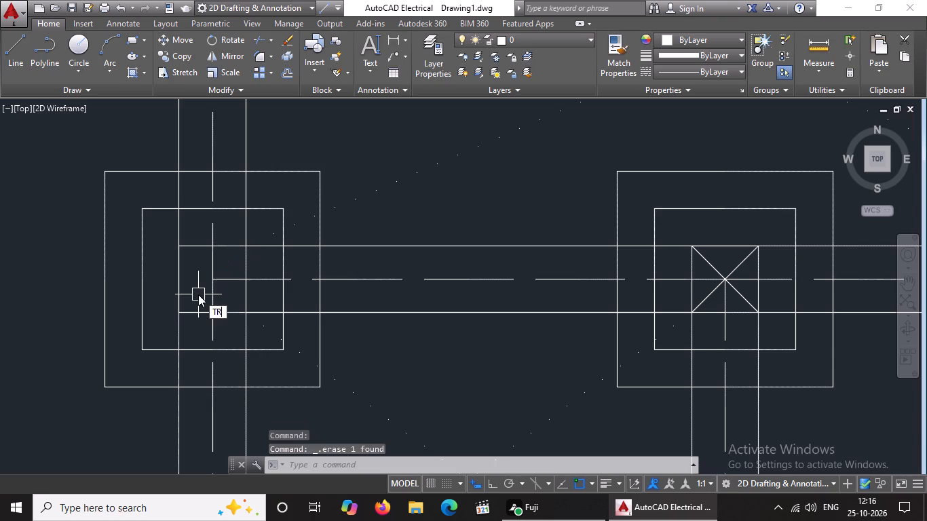
{"action": "key", "text": "Return"}
{"action": "key", "text": "Return"}
{"action": "left_click", "coordinate": [218, 299]}
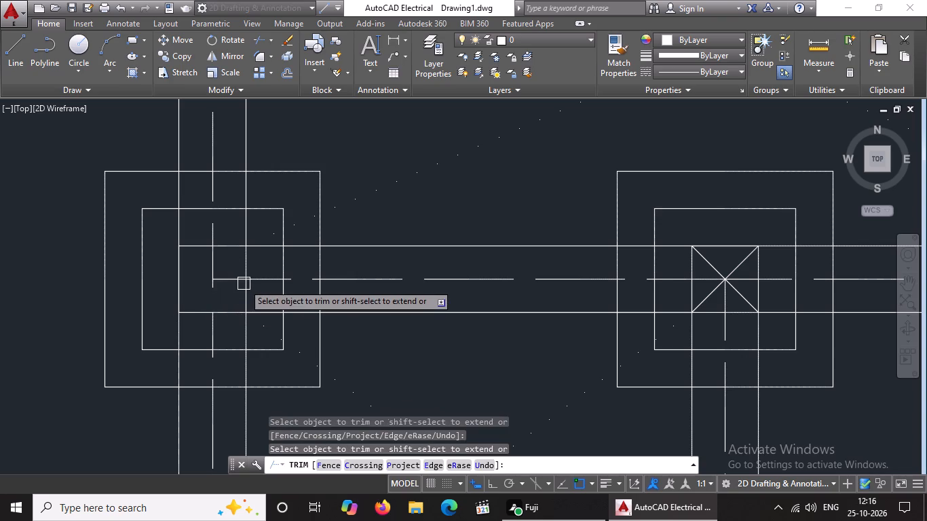
{"action": "left_click", "coordinate": [236, 283]}
{"action": "left_click", "coordinate": [206, 254]}
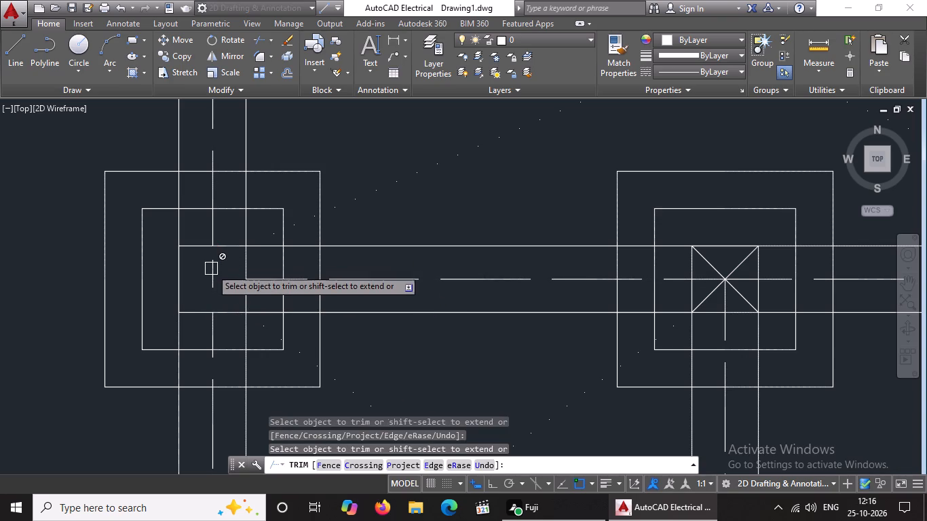
{"action": "key", "text": "Escape"}
{"action": "left_click", "coordinate": [211, 269]}
{"action": "key", "text": "Delete"}
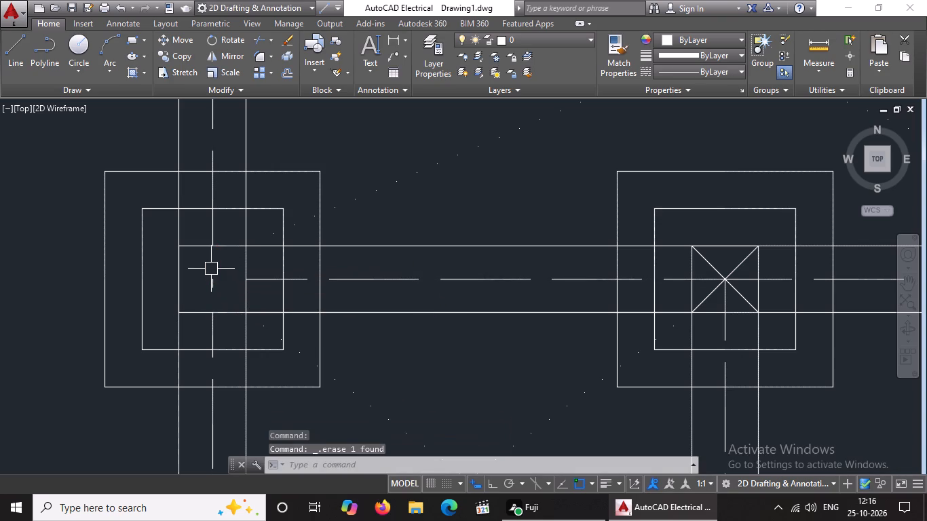
{"action": "scroll", "coordinate": [218, 271], "scroll_direction": "down", "scroll_amount": 8}
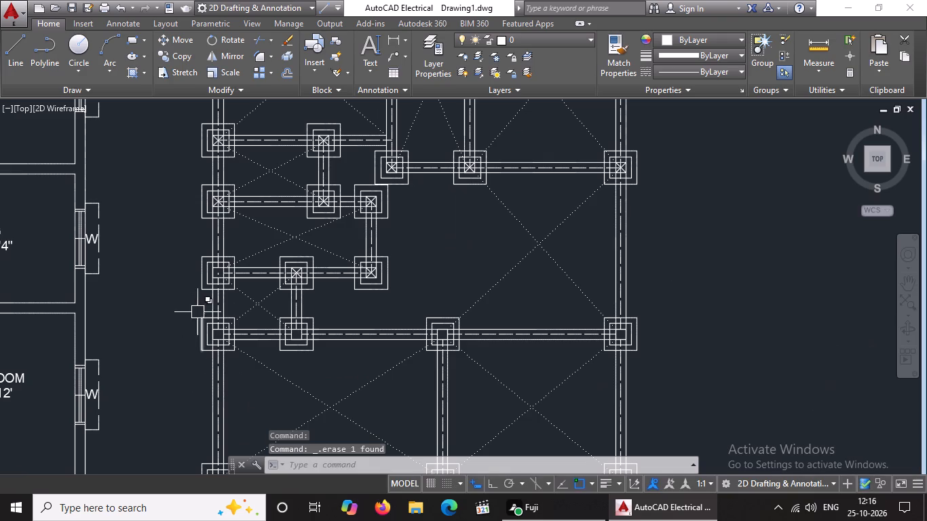
{"action": "scroll", "coordinate": [216, 290], "scroll_direction": "up", "scroll_amount": 4}
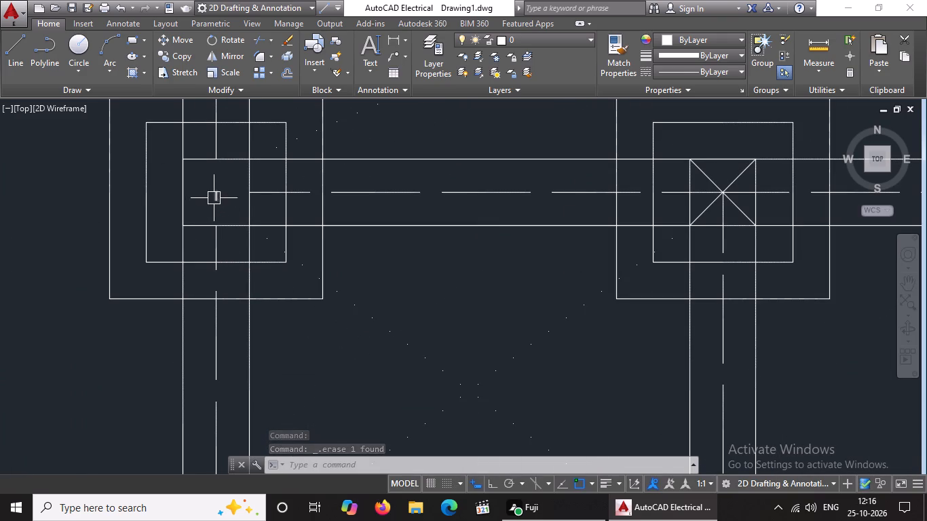
{"action": "left_click", "coordinate": [214, 198]}
{"action": "key", "text": "Delete"}
Delete both crossing diagonals inside the middle small column square in the third row from the bottom.
{"action": "scroll", "coordinate": [214, 198], "scroll_direction": "down", "scroll_amount": 5}
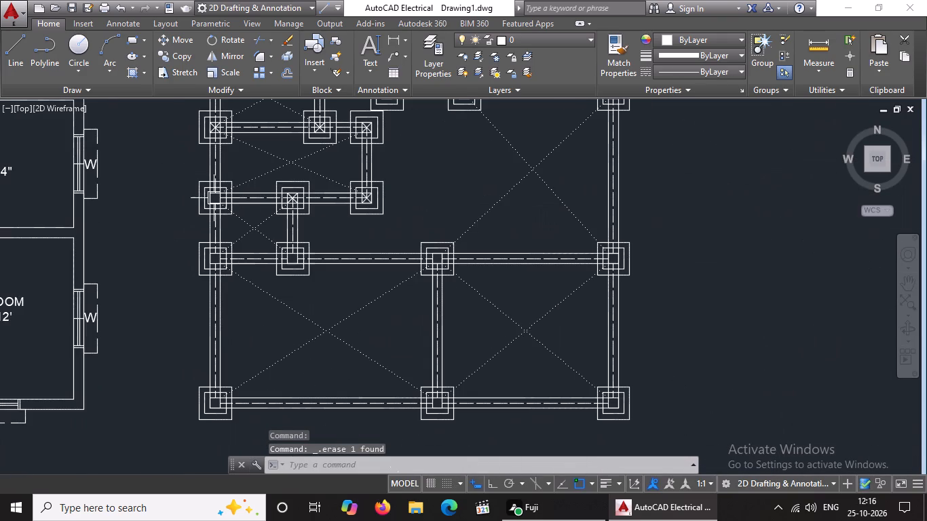
{"action": "middle_click_drag", "start_coordinate": [212, 206], "coordinate": [208, 305]}
{"action": "scroll", "coordinate": [249, 292], "scroll_direction": "up", "scroll_amount": 2}
{"action": "scroll", "coordinate": [368, 292], "scroll_direction": "up", "scroll_amount": 3}
{"action": "left_click", "coordinate": [261, 342]}
{"action": "key", "text": "Delete"}
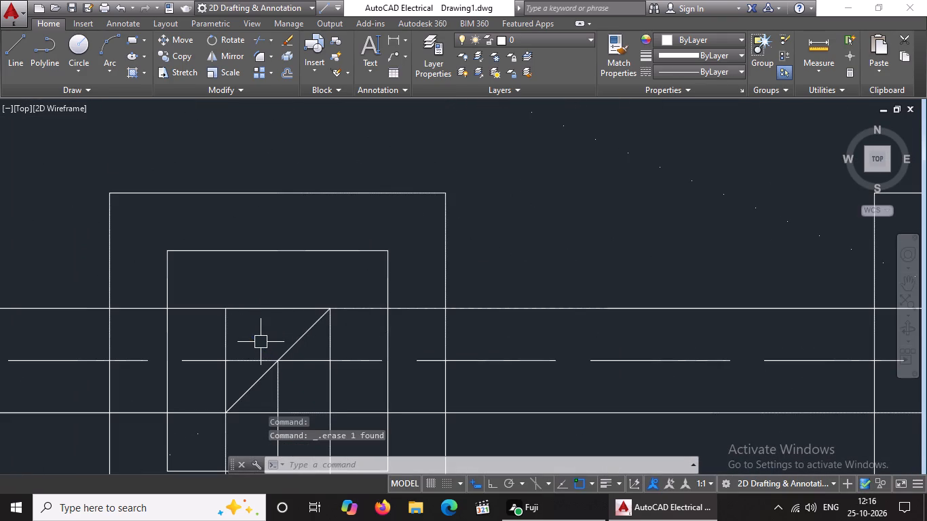
{"action": "left_click", "coordinate": [304, 339]}
{"action": "key", "text": "Delete"}
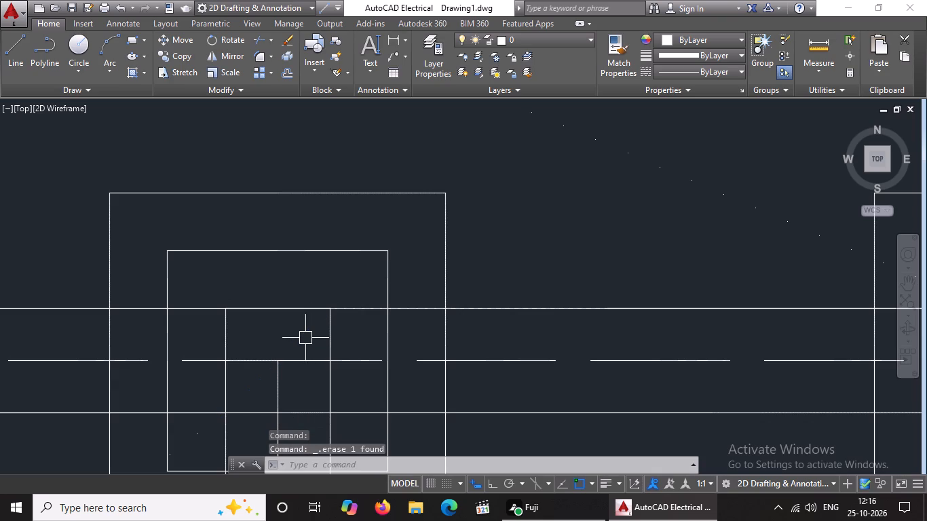
Trim the centrelines inside the third-from-bottom row's middle column square and delete the leftover centreline pieces.
{"action": "type", "text": "TR"}
{"action": "key", "text": "Return"}
{"action": "key", "text": "Return"}
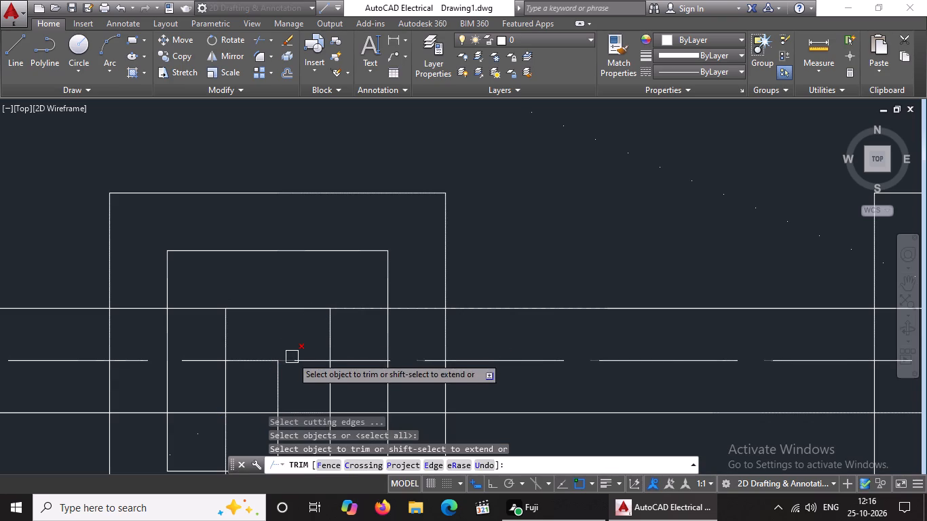
{"action": "left_click", "coordinate": [319, 360]}
{"action": "left_click", "coordinate": [252, 359]}
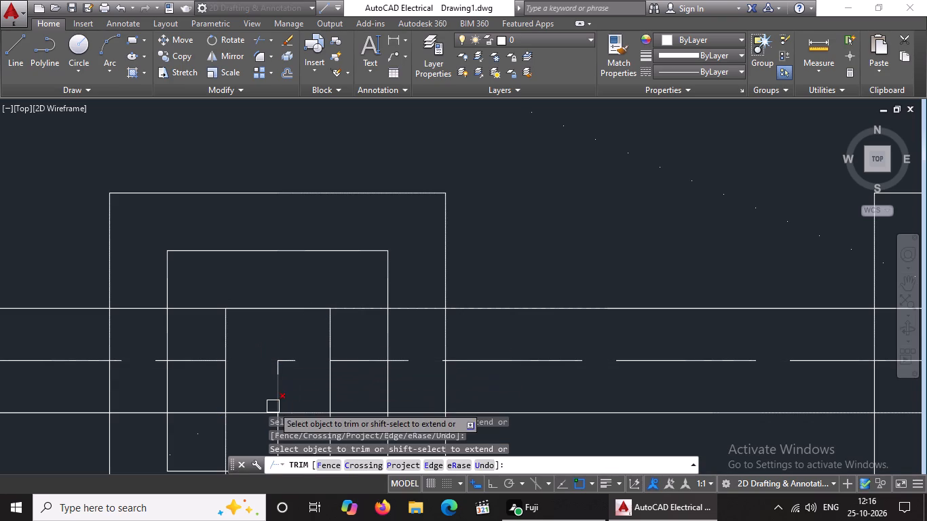
{"action": "left_click", "coordinate": [276, 410]}
{"action": "key", "text": "Escape"}
{"action": "left_click", "coordinate": [267, 352]}
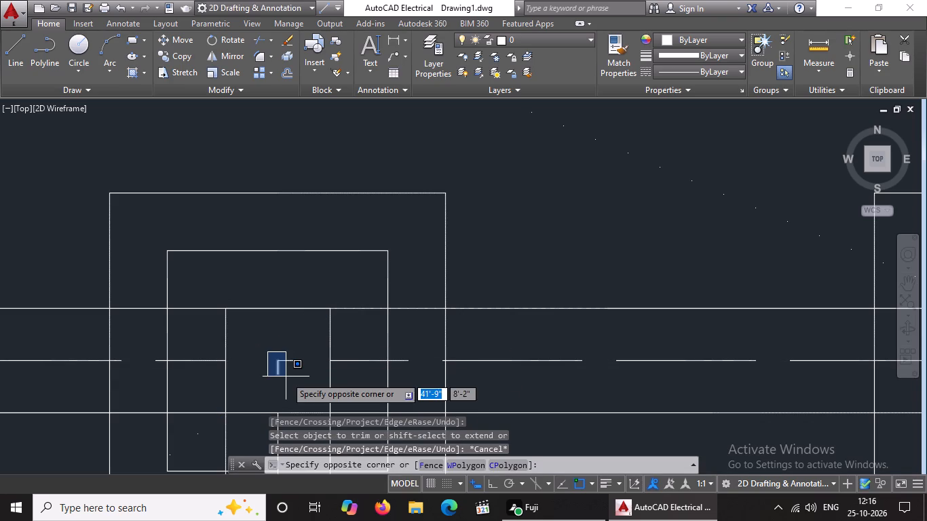
{"action": "left_click", "coordinate": [299, 377]}
{"action": "key", "text": "Delete"}
Delete both crossing diagonals inside the rightmost small column square in the third row from the bottom.
{"action": "scroll", "coordinate": [301, 379], "scroll_direction": "down", "scroll_amount": 6}
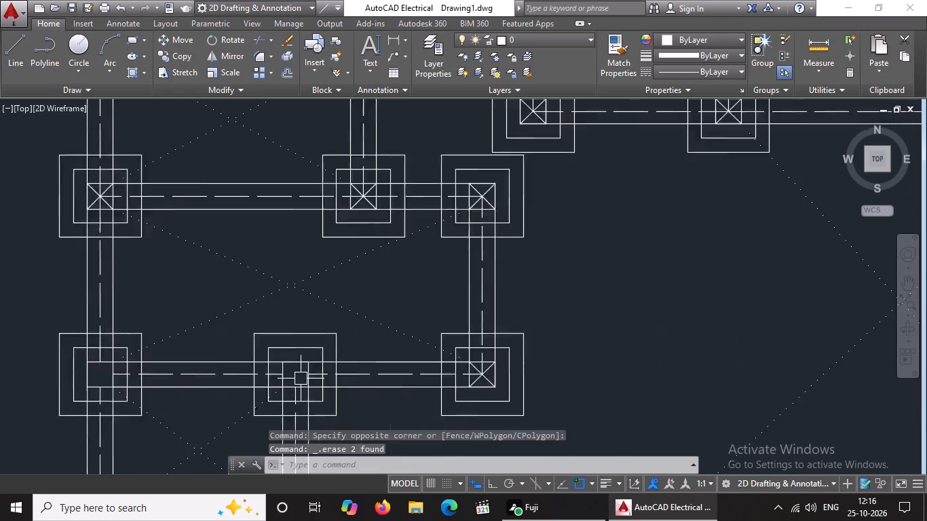
{"action": "scroll", "coordinate": [379, 383], "scroll_direction": "up", "scroll_amount": 3}
{"action": "scroll", "coordinate": [326, 353], "scroll_direction": "up", "scroll_amount": 3}
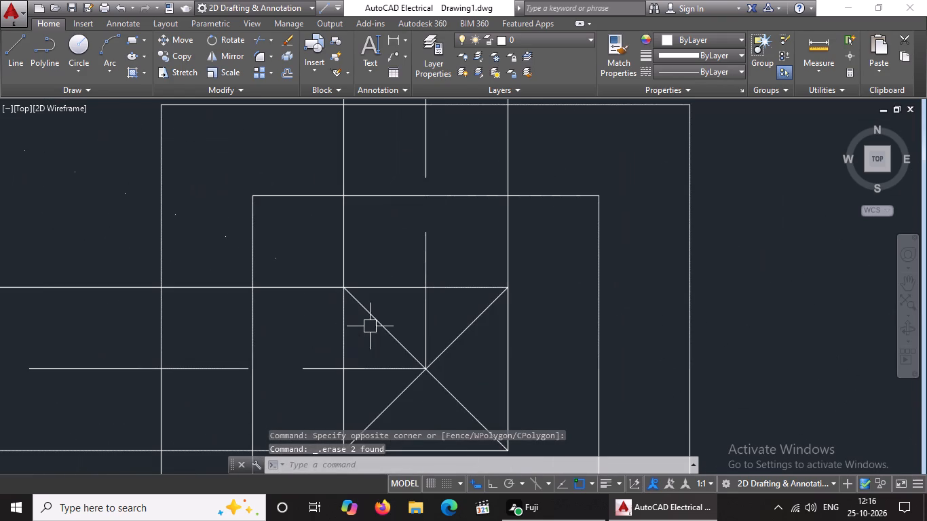
{"action": "left_click", "coordinate": [374, 324]}
{"action": "key", "text": "Delete"}
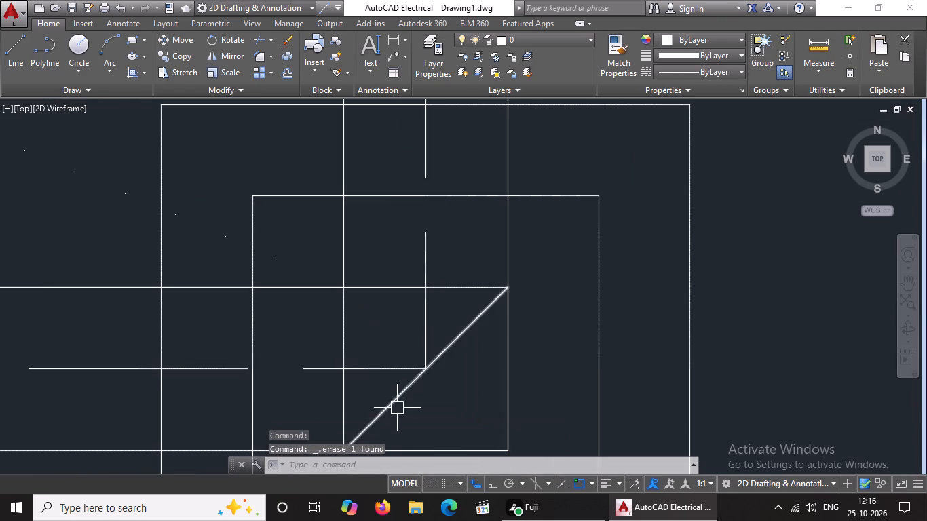
{"action": "left_click", "coordinate": [398, 401]}
{"action": "key", "text": "Delete"}
Trim the horizontal and vertical centrelines inside the rightmost column square in the third row from the bottom.
{"action": "type", "text": "TR"}
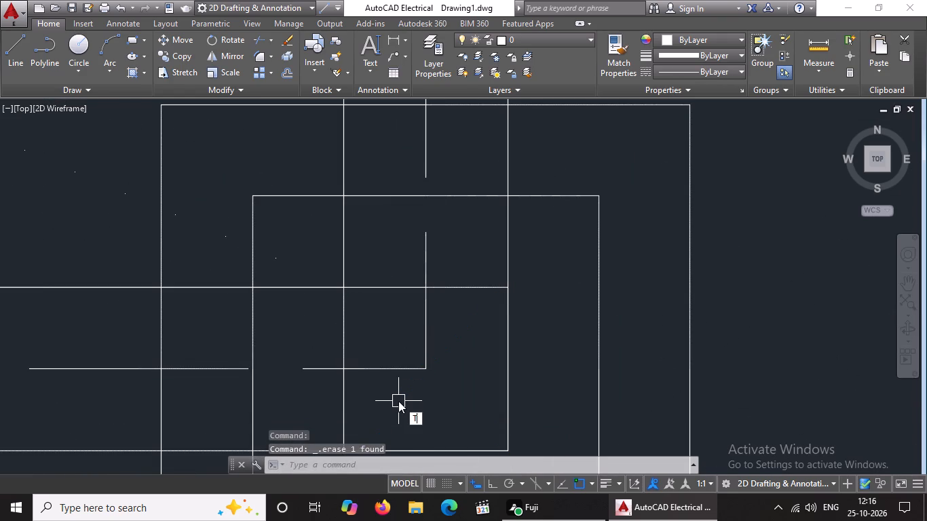
{"action": "key", "text": "Return"}
{"action": "key", "text": "Return"}
{"action": "left_click", "coordinate": [404, 369]}
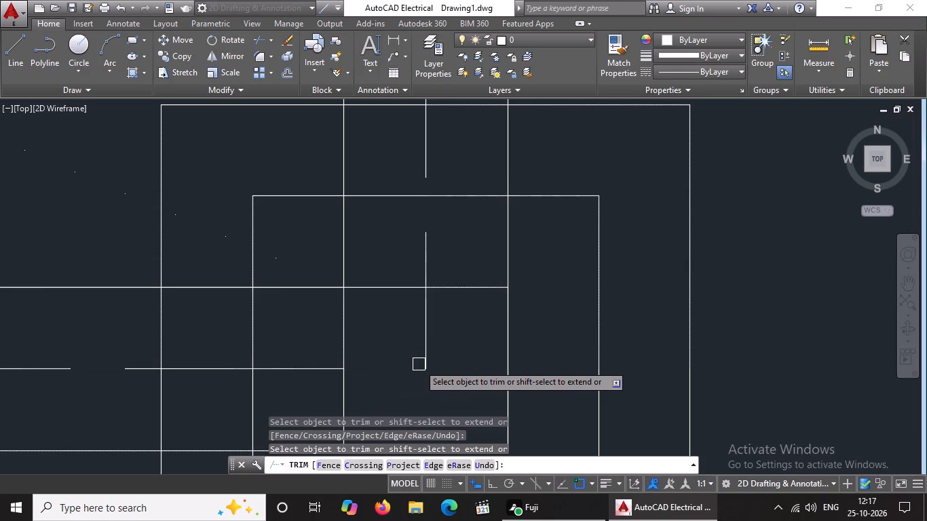
{"action": "left_click", "coordinate": [424, 361]}
{"action": "left_click", "coordinate": [424, 319]}
{"action": "scroll", "coordinate": [423, 318], "scroll_direction": "down", "scroll_amount": 7}
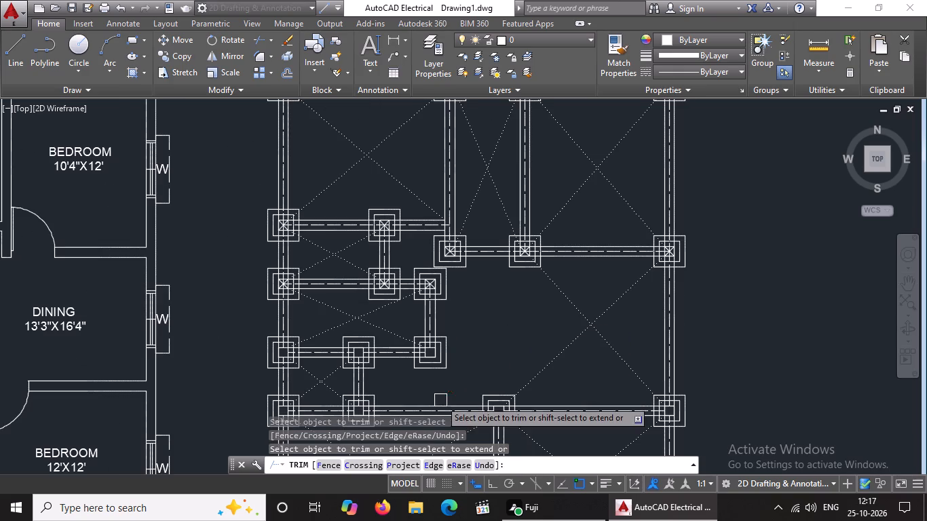
{"action": "key", "text": "Escape"}
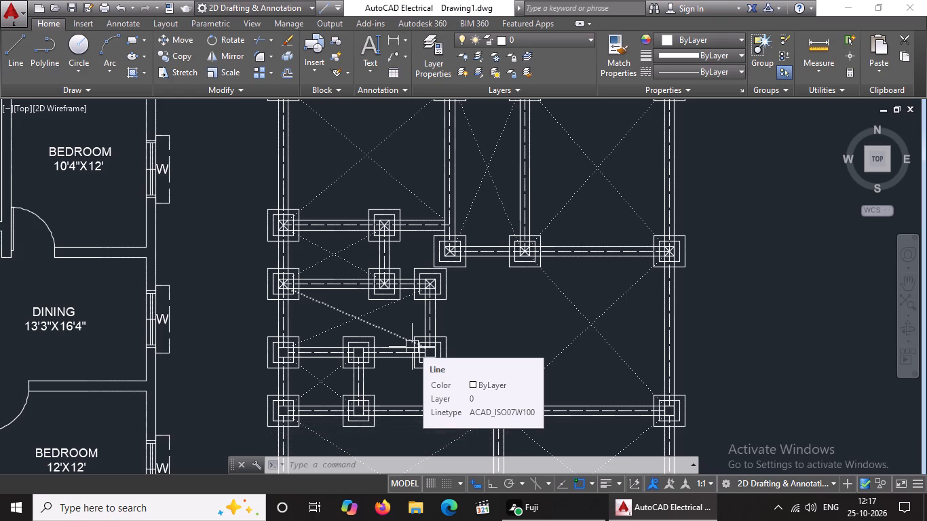
Delete both crossing diagonals inside the leftmost small column square in the fourth row from the bottom.
{"action": "middle_click_drag", "start_coordinate": [325, 331], "coordinate": [305, 430]}
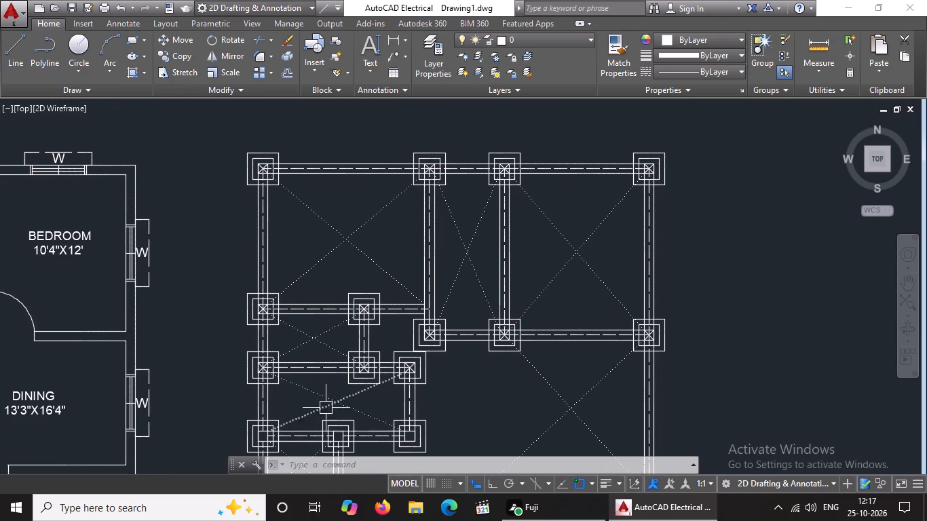
{"action": "scroll", "coordinate": [330, 390], "scroll_direction": "up", "scroll_amount": 2}
{"action": "scroll", "coordinate": [159, 341], "scroll_direction": "up", "scroll_amount": 2}
{"action": "left_click", "coordinate": [159, 341]}
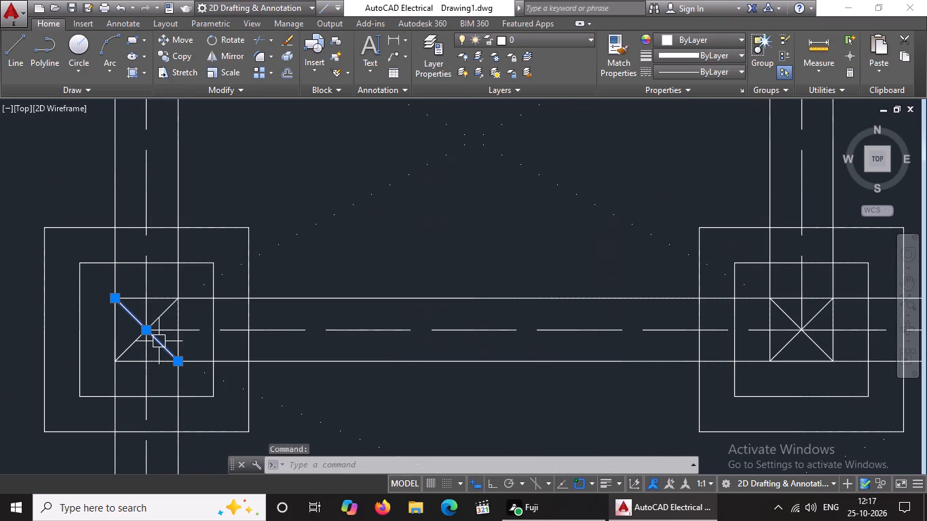
{"action": "key", "text": "Delete"}
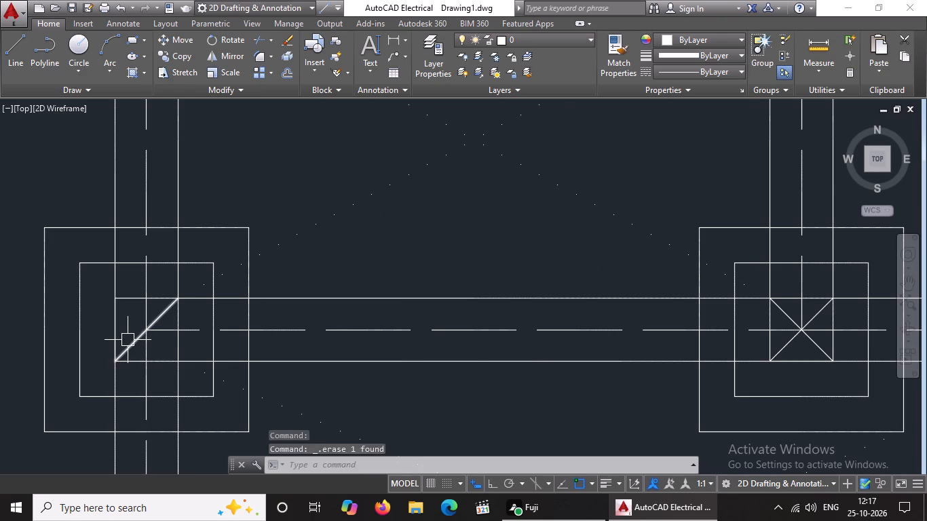
{"action": "left_click", "coordinate": [128, 340]}
{"action": "key", "text": "Delete"}
Trim the horizontal and vertical centrelines inside the fourth-from-bottom row's leftmost column square.
{"action": "type", "text": "TR"}
{"action": "key", "text": "Return"}
{"action": "key", "text": "Return"}
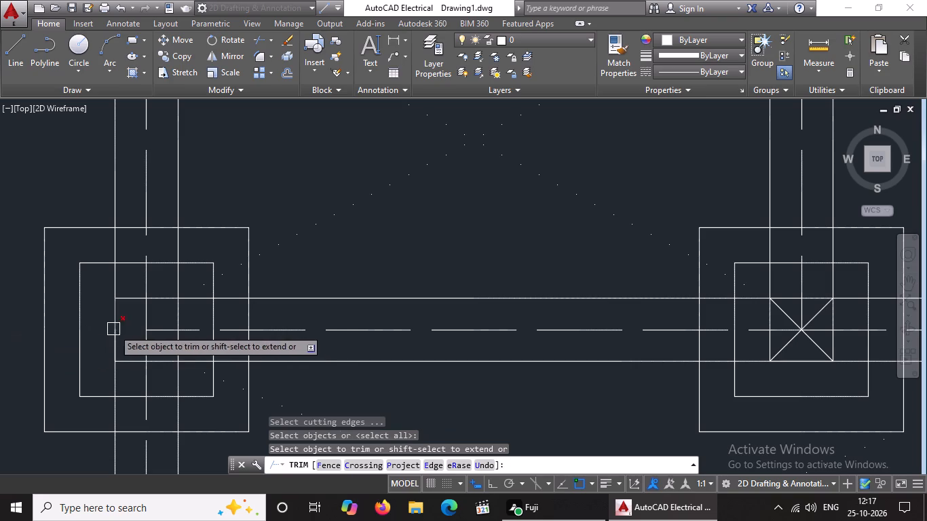
{"action": "left_click", "coordinate": [145, 347]}
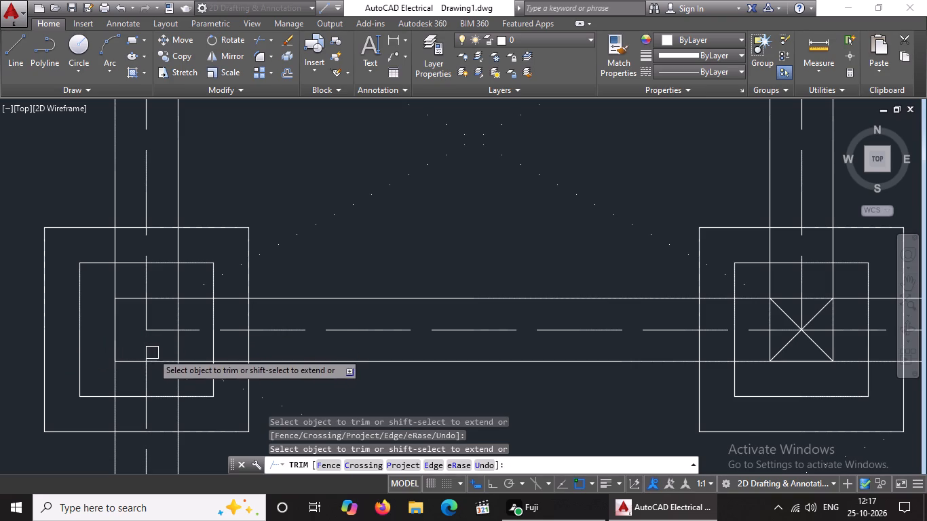
{"action": "left_click", "coordinate": [143, 356]}
{"action": "left_click", "coordinate": [170, 334]}
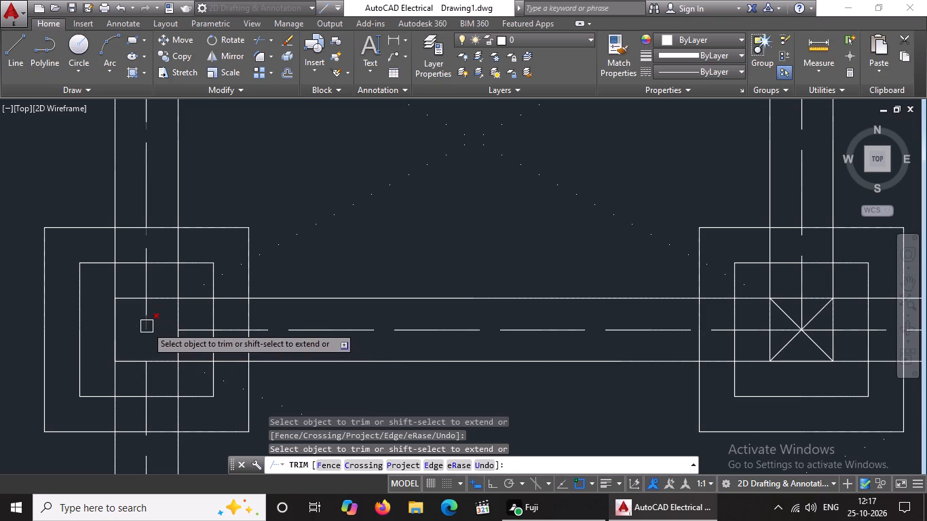
{"action": "left_click", "coordinate": [147, 326]}
{"action": "left_click", "coordinate": [147, 315]}
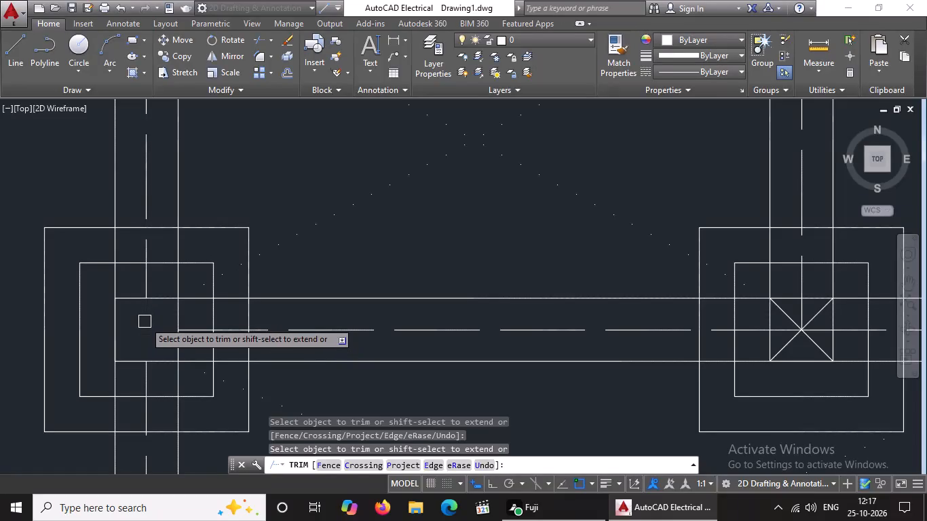
Trim the horizontal and vertical centrelines inside the fourth-from-bottom row's middle column square.
{"action": "scroll", "coordinate": [102, 313], "scroll_direction": "down", "scroll_amount": 3}
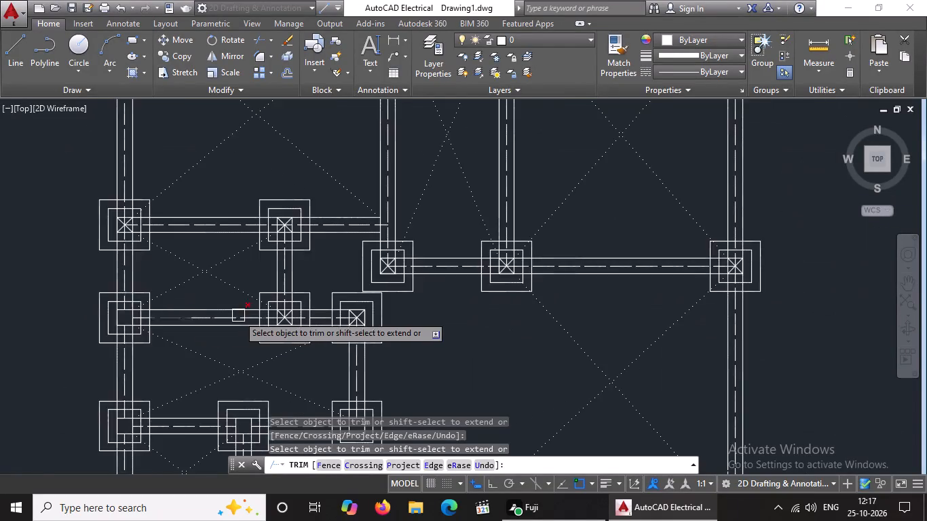
{"action": "scroll", "coordinate": [240, 315], "scroll_direction": "down", "scroll_amount": 4}
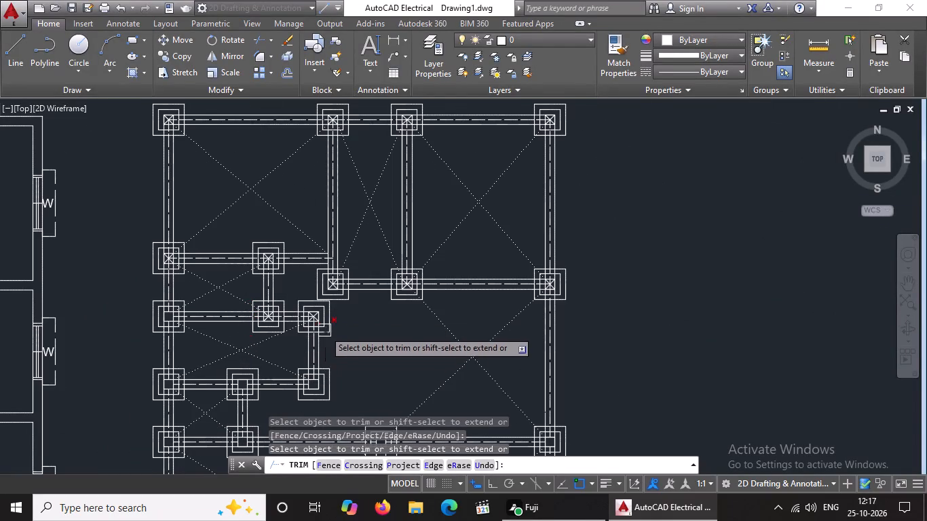
{"action": "scroll", "coordinate": [307, 336], "scroll_direction": "up", "scroll_amount": 2}
{"action": "scroll", "coordinate": [221, 281], "scroll_direction": "up", "scroll_amount": 3}
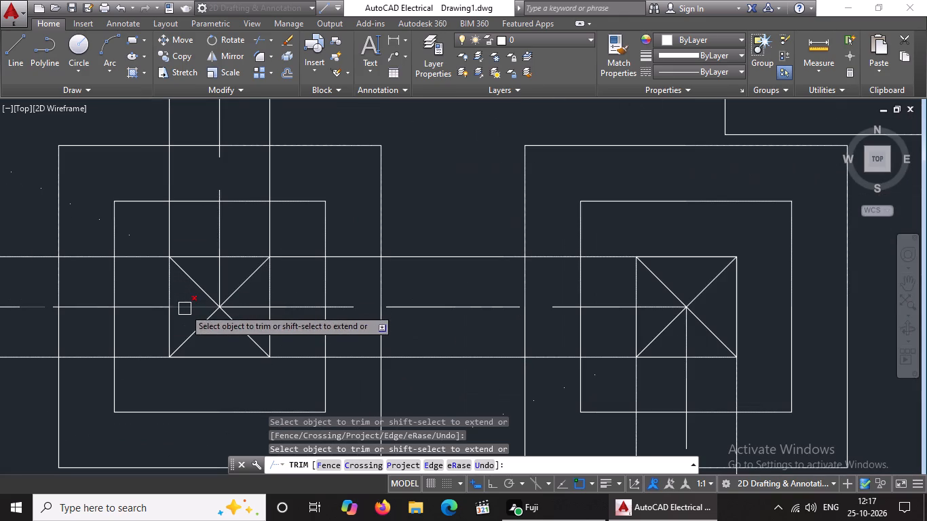
{"action": "left_click", "coordinate": [185, 309]}
{"action": "left_click", "coordinate": [223, 293]}
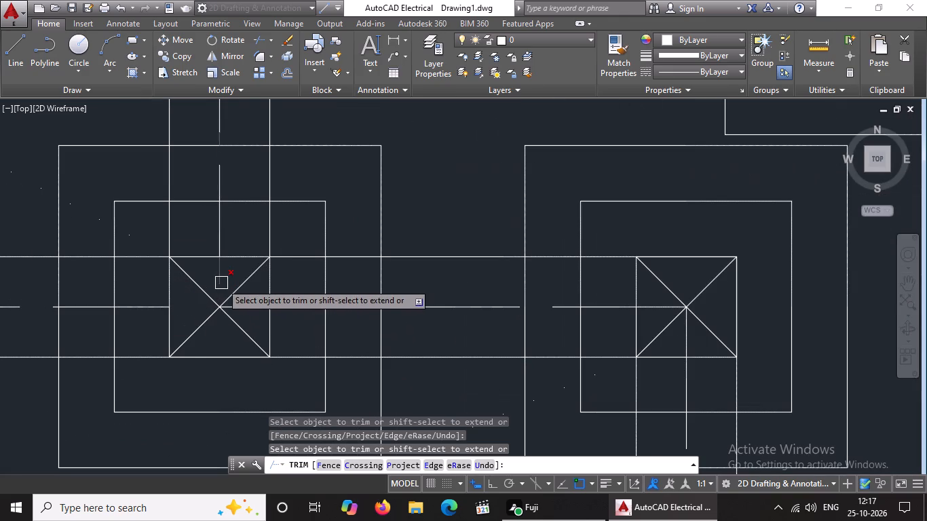
{"action": "left_click", "coordinate": [221, 282]}
{"action": "left_click", "coordinate": [235, 307]}
{"action": "left_click", "coordinate": [258, 304]}
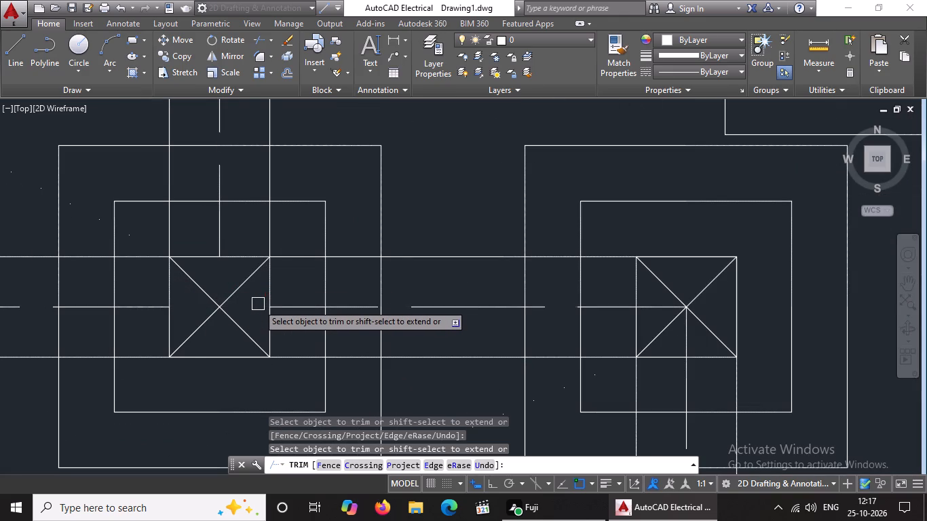
{"action": "key", "text": "Escape"}
Delete both crossing diagonals inside the middle small column square in the fourth row from the bottom.
{"action": "left_click", "coordinate": [249, 283]}
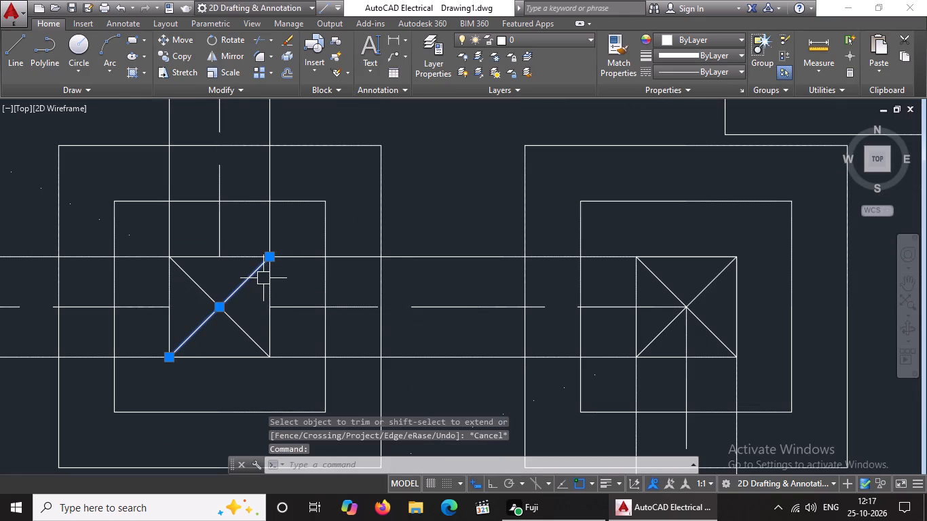
{"action": "key", "text": "Delete"}
{"action": "left_click", "coordinate": [221, 303]}
{"action": "key", "text": "Delete"}
Delete both crossing diagonals inside the rightmost small column square in the fourth row from the bottom.
{"action": "scroll", "coordinate": [221, 303], "scroll_direction": "down", "scroll_amount": 4}
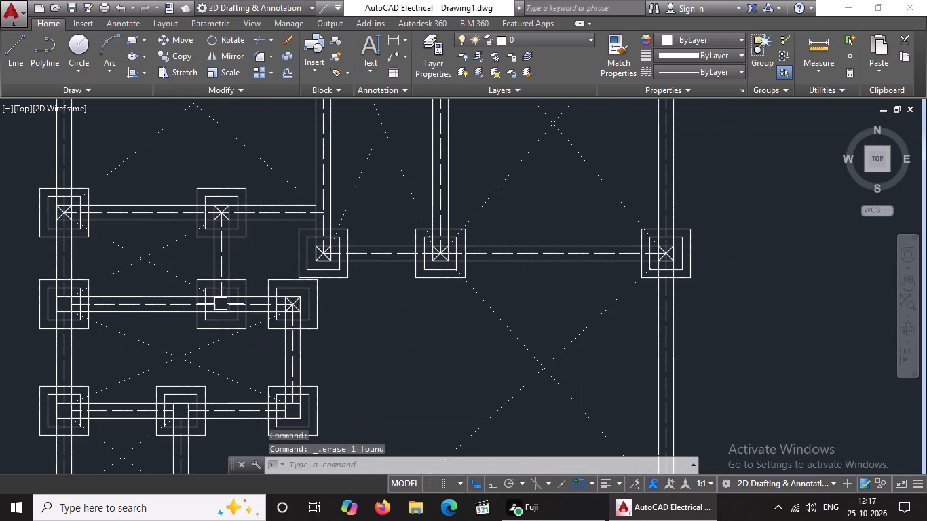
{"action": "scroll", "coordinate": [317, 337], "scroll_direction": "up", "scroll_amount": 2}
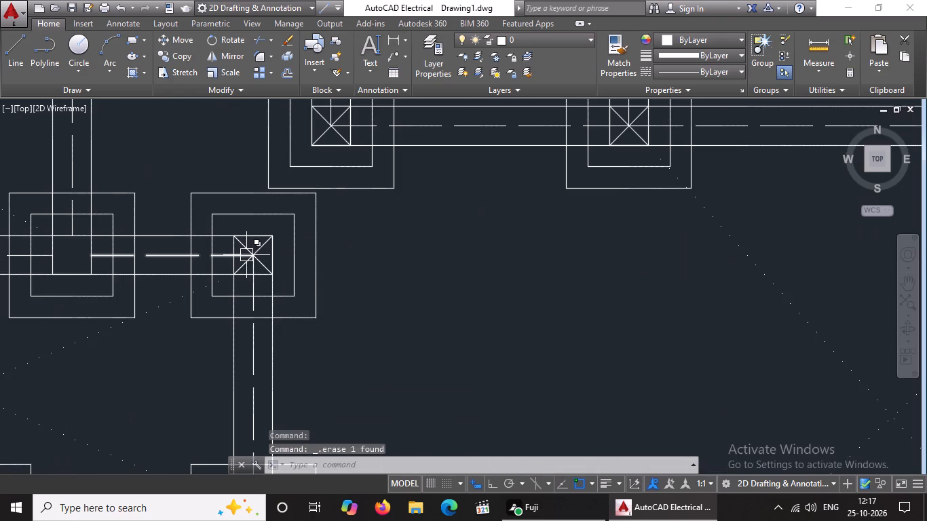
{"action": "scroll", "coordinate": [246, 248], "scroll_direction": "up", "scroll_amount": 3}
{"action": "left_click", "coordinate": [246, 248]}
{"action": "key", "text": "Delete"}
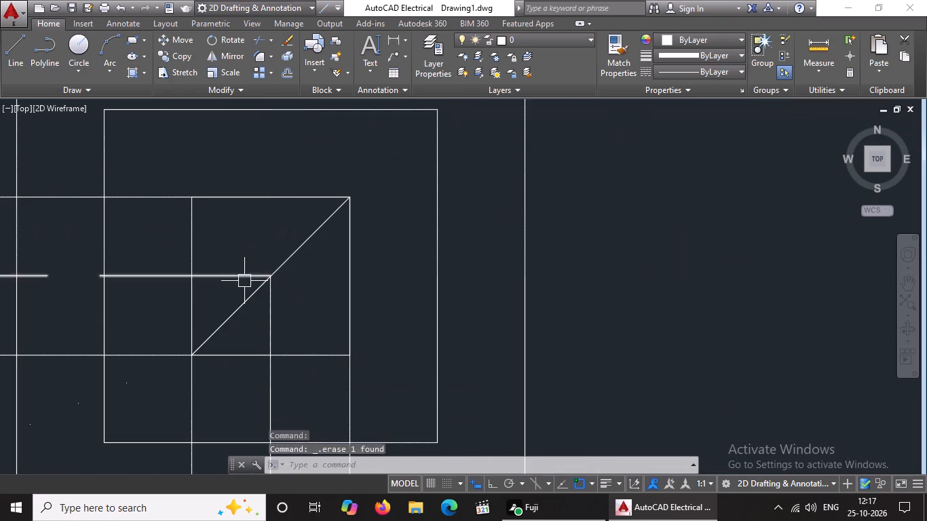
{"action": "left_click", "coordinate": [229, 305]}
{"action": "left_click", "coordinate": [240, 317]}
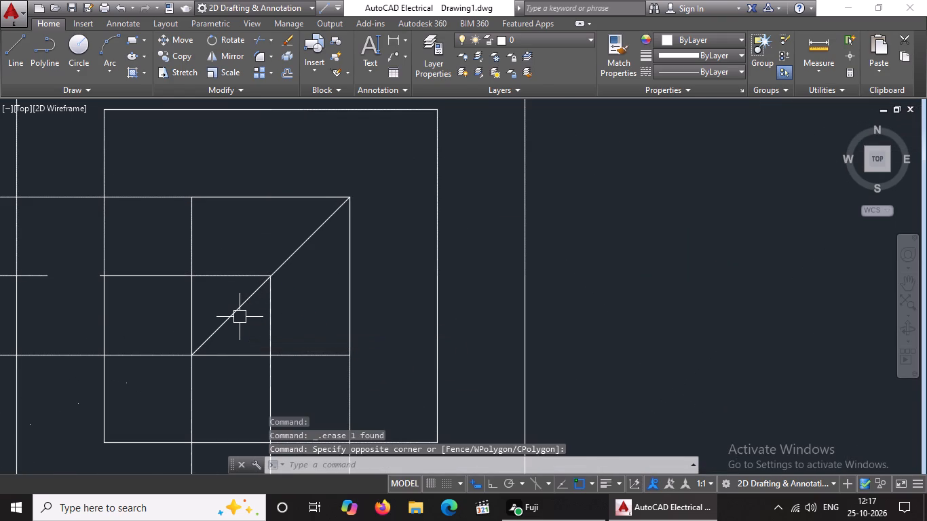
{"action": "left_click", "coordinate": [240, 317]}
{"action": "left_click", "coordinate": [238, 307]}
{"action": "key", "text": "Delete"}
Trim the horizontal and vertical centrelines inside the fourth-from-bottom row's rightmost column square.
{"action": "type", "text": "TR"}
{"action": "key", "text": "Return"}
{"action": "key", "text": "Return"}
{"action": "left_click_drag", "start_coordinate": [250, 273], "coordinate": [252, 283]}
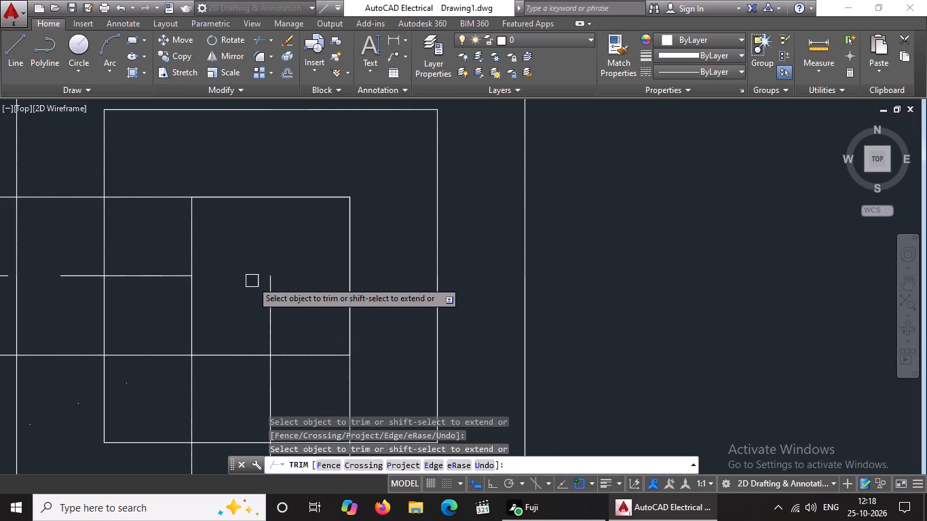
{"action": "left_click_drag", "start_coordinate": [252, 283], "coordinate": [258, 297]}
{"action": "left_click", "coordinate": [272, 290]}
{"action": "left_click", "coordinate": [273, 322]}
{"action": "scroll", "coordinate": [273, 322], "scroll_direction": "down", "scroll_amount": 7}
{"action": "key", "text": "Escape"}
{"action": "key", "text": "Escape"}
{"action": "key", "text": "Escape"}
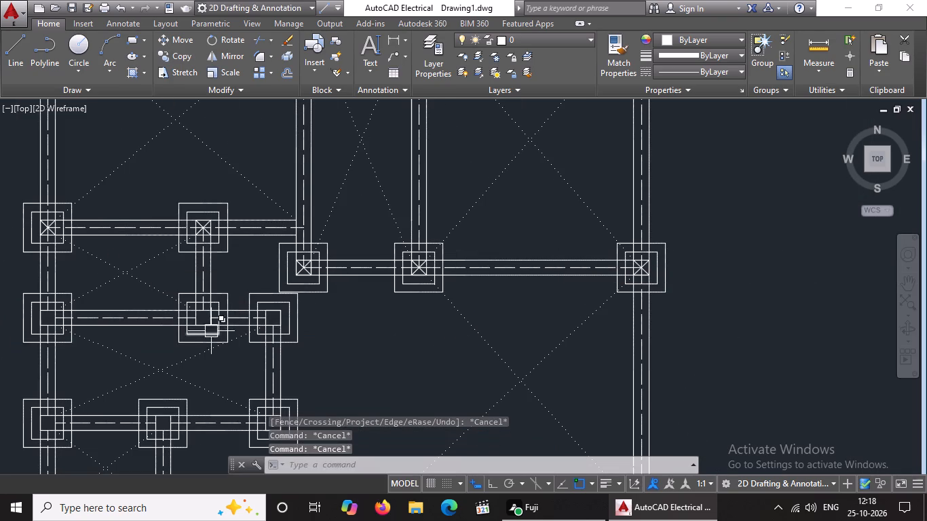
Delete both crossing diagonals inside the rightmost small column square in the fifth row from the bottom.
{"action": "scroll", "coordinate": [86, 214], "scroll_direction": "up", "scroll_amount": 2}
{"action": "scroll", "coordinate": [74, 244], "scroll_direction": "down", "scroll_amount": 3}
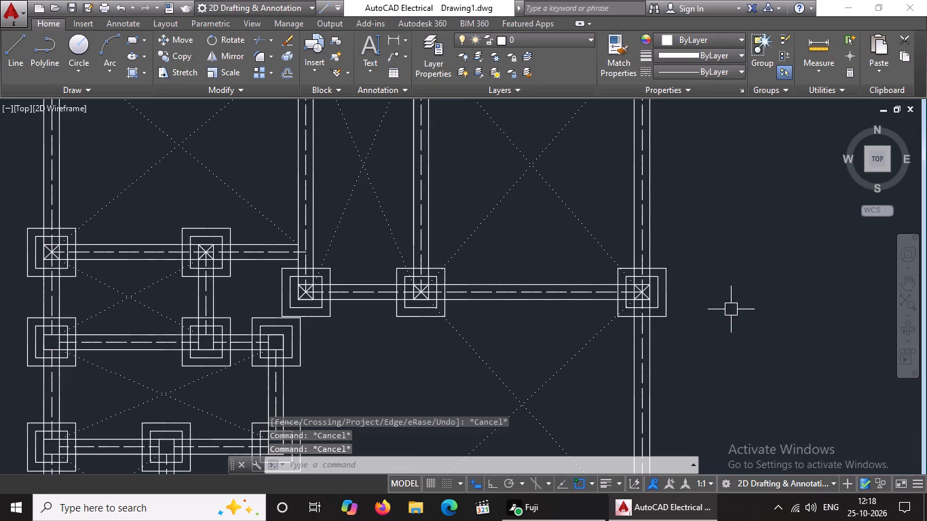
{"action": "scroll", "coordinate": [592, 301], "scroll_direction": "up", "scroll_amount": 4}
{"action": "scroll", "coordinate": [765, 289], "scroll_direction": "down", "scroll_amount": 4}
{"action": "scroll", "coordinate": [775, 297], "scroll_direction": "up", "scroll_amount": 4}
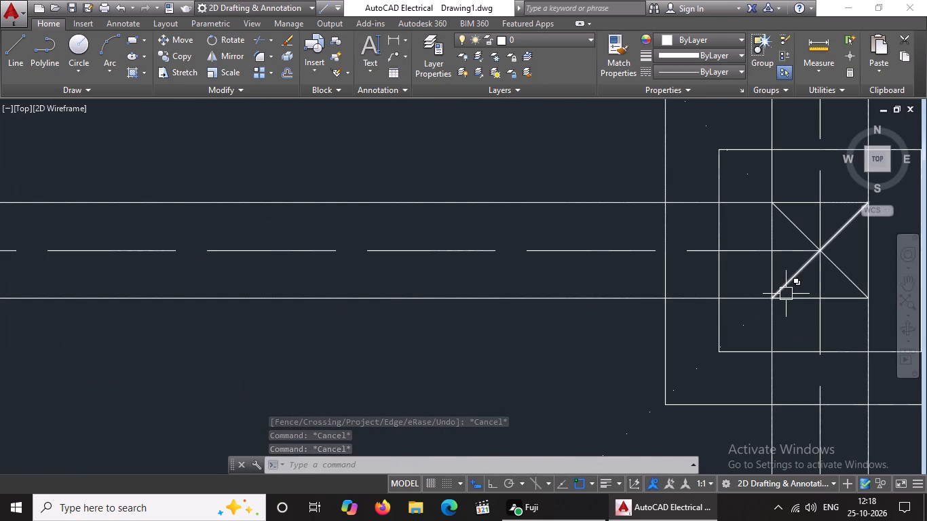
{"action": "left_click", "coordinate": [786, 293]}
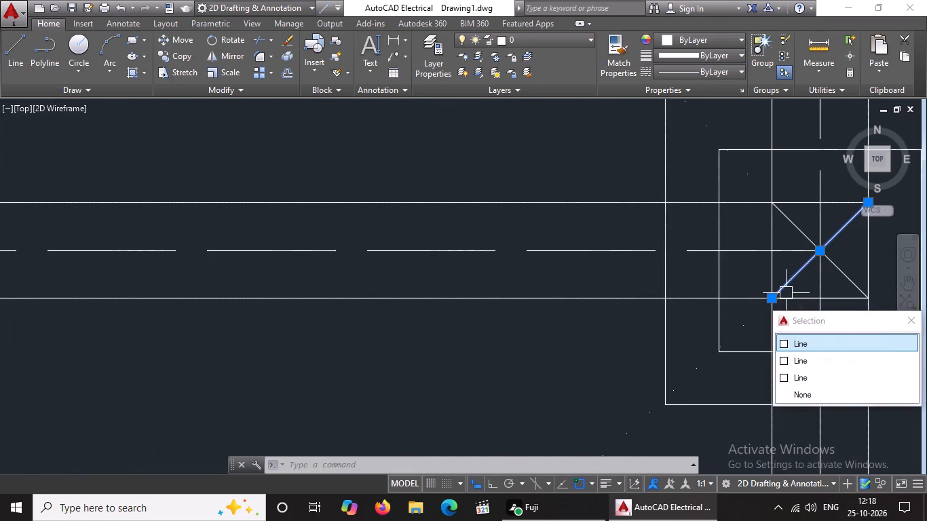
{"action": "key", "text": "Delete"}
{"action": "left_click", "coordinate": [791, 225]}
{"action": "key", "text": "Delete"}
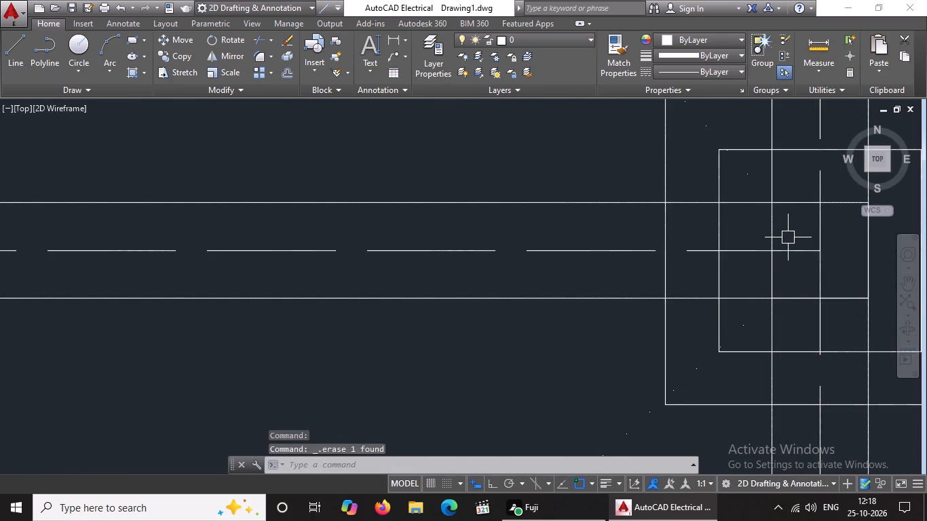
Trim the centrelines inside the fifth-from-bottom row's rightmost column square and delete the leftover centreline pieces.
{"action": "type", "text": "TR"}
{"action": "key", "text": "Return"}
{"action": "key", "text": "Return"}
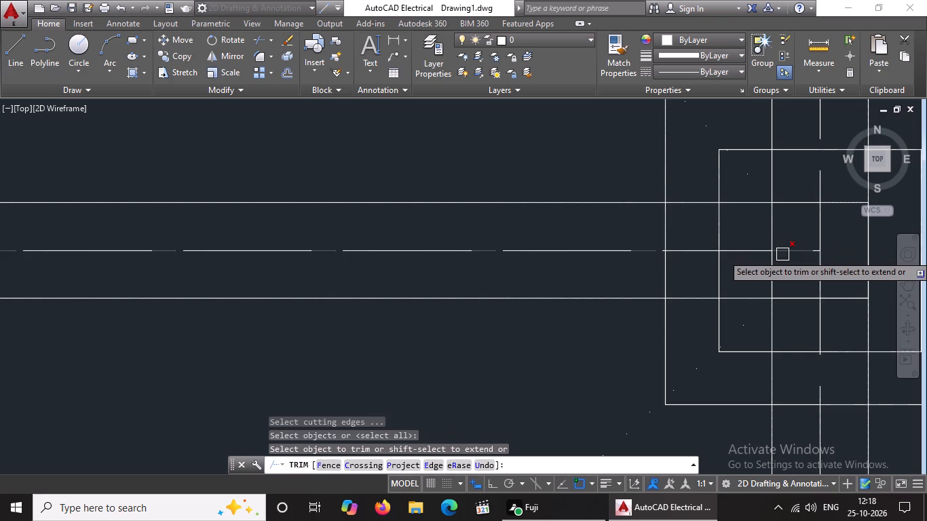
{"action": "left_click", "coordinate": [782, 254]}
{"action": "left_click_drag", "start_coordinate": [817, 212], "coordinate": [821, 249]}
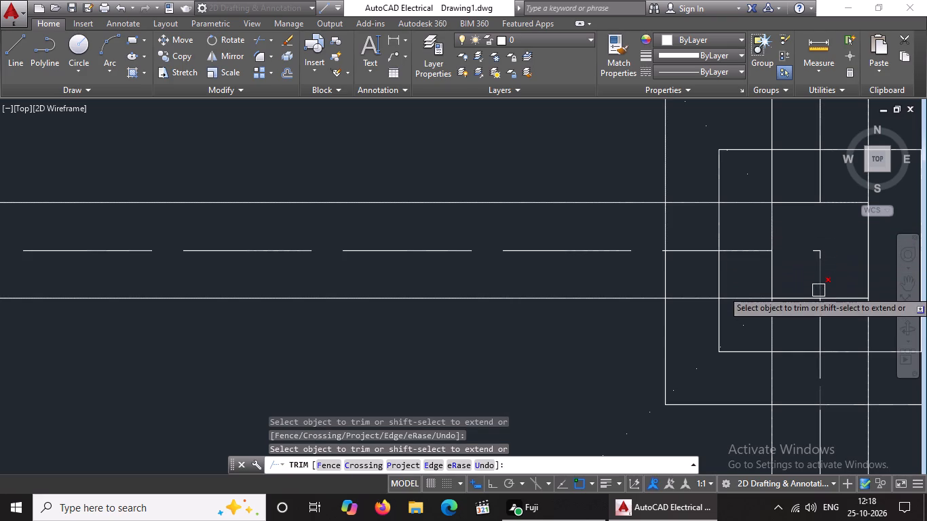
{"action": "left_click", "coordinate": [818, 290]}
{"action": "key", "text": "Escape"}
{"action": "left_click", "coordinate": [797, 239]}
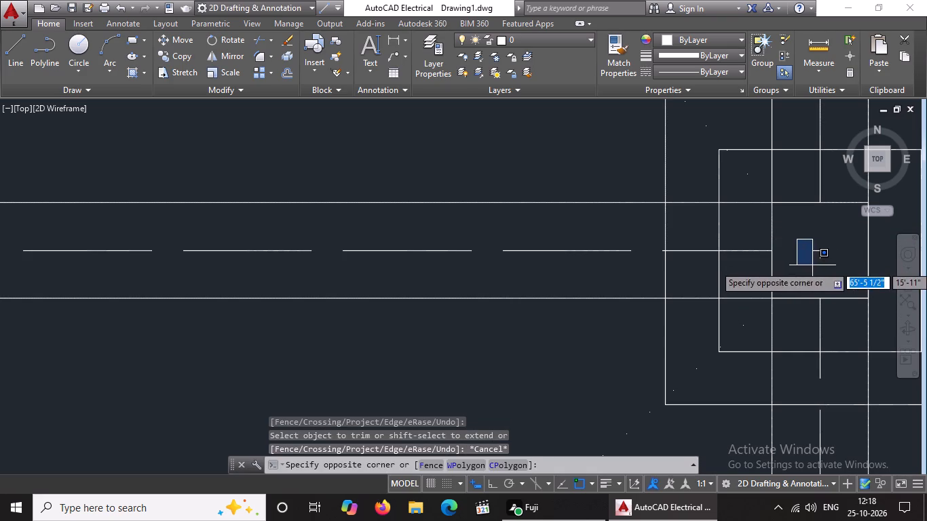
{"action": "left_click", "coordinate": [831, 266]}
{"action": "key", "text": "Delete"}
Delete both crossing diagonals inside the middle small column square in the fifth row from the bottom.
{"action": "scroll", "coordinate": [802, 276], "scroll_direction": "down", "scroll_amount": 5}
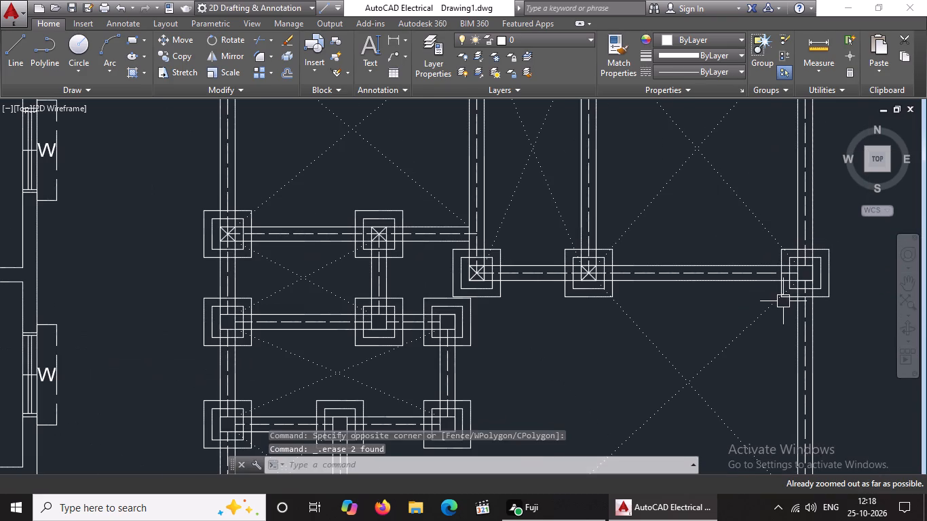
{"action": "scroll", "coordinate": [605, 272], "scroll_direction": "up", "scroll_amount": 3}
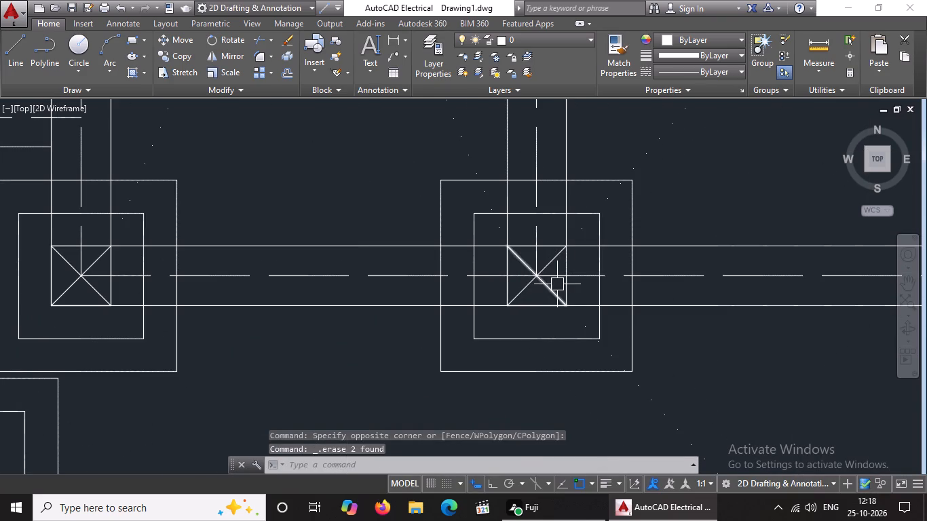
{"action": "left_click", "coordinate": [552, 290]}
{"action": "key", "text": "Delete"}
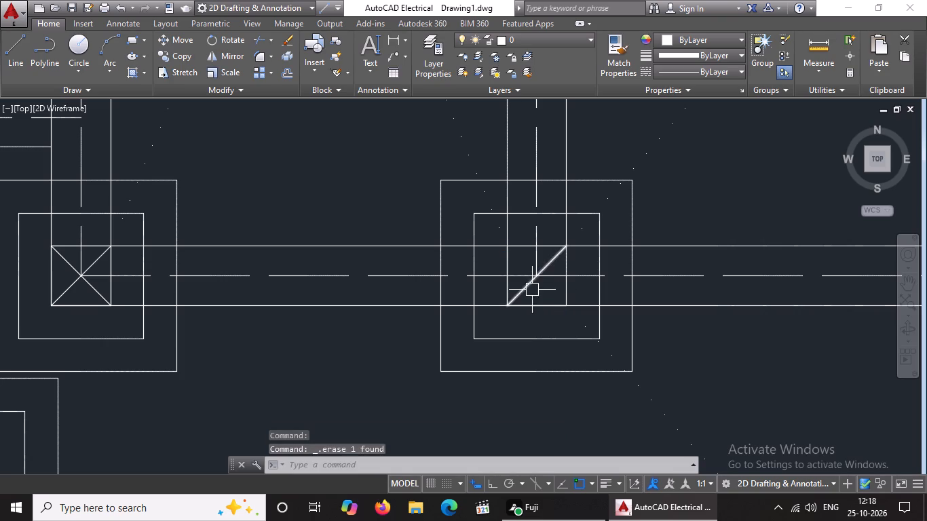
{"action": "left_click", "coordinate": [531, 290]}
{"action": "key", "text": "Delete"}
Trim the centrelines inside the fifth-from-bottom row's middle column square and delete the leftover centreline piece.
{"action": "type", "text": "TR"}
{"action": "key", "text": "Return"}
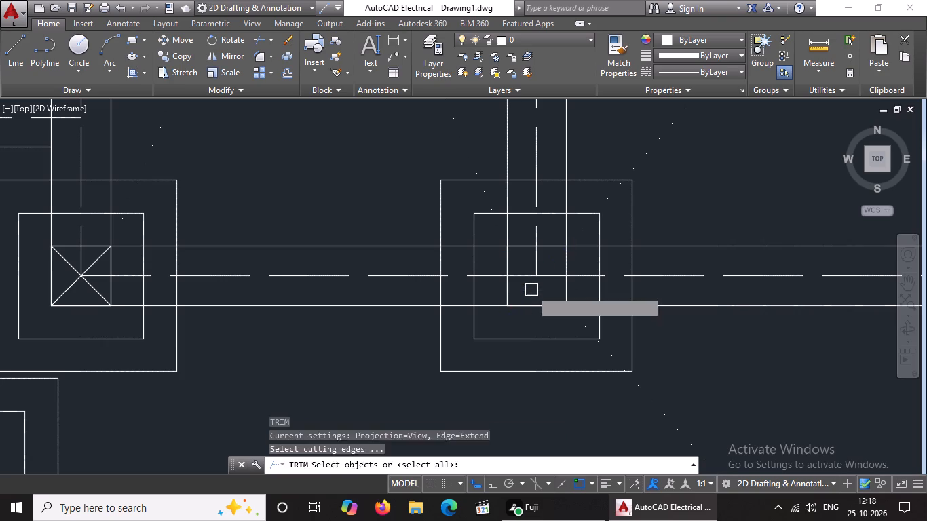
{"action": "key", "text": "Return"}
{"action": "left_click", "coordinate": [527, 280]}
{"action": "left_click", "coordinate": [514, 278]}
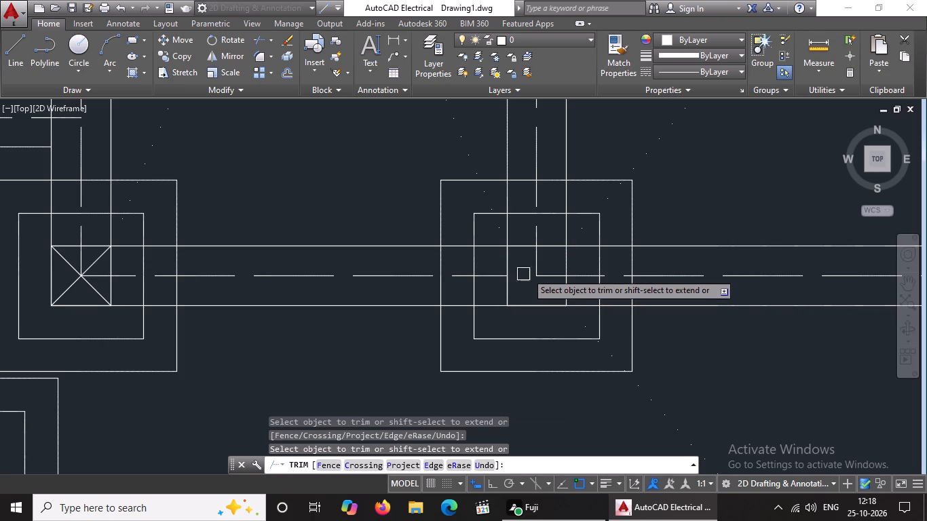
{"action": "left_click", "coordinate": [538, 272]}
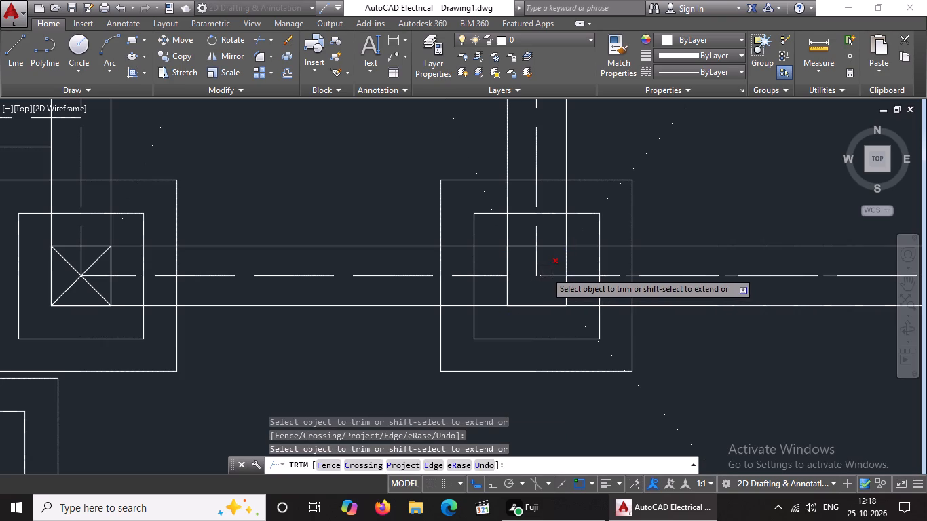
{"action": "left_click", "coordinate": [546, 271]}
{"action": "scroll", "coordinate": [542, 275], "scroll_direction": "up", "scroll_amount": 2}
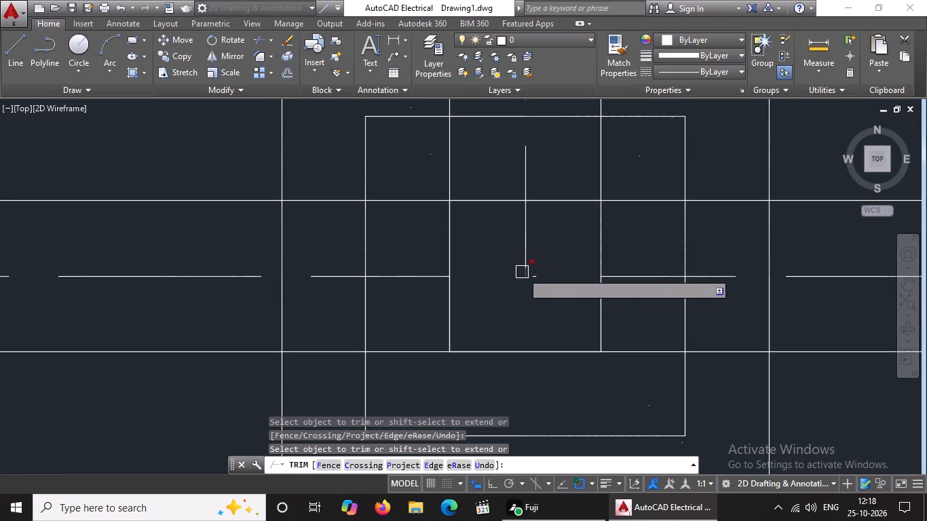
{"action": "left_click", "coordinate": [522, 272]}
{"action": "left_click", "coordinate": [521, 260]}
{"action": "key", "text": "Escape"}
{"action": "left_click_drag", "start_coordinate": [525, 264], "coordinate": [547, 288]}
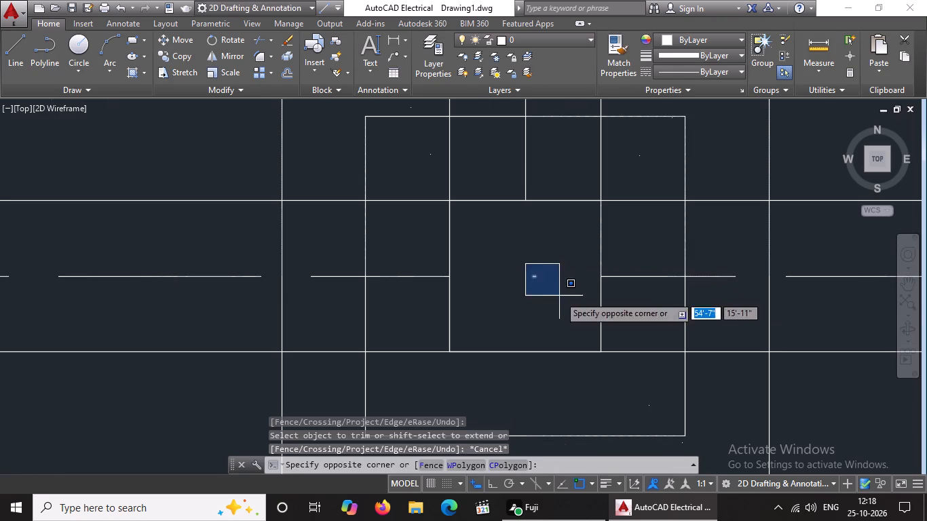
{"action": "left_click", "coordinate": [559, 296]}
{"action": "key", "text": "Delete"}
Delete both crossing diagonals inside the leftmost small column square in the fifth row from the bottom.
{"action": "scroll", "coordinate": [550, 304], "scroll_direction": "down", "scroll_amount": 7}
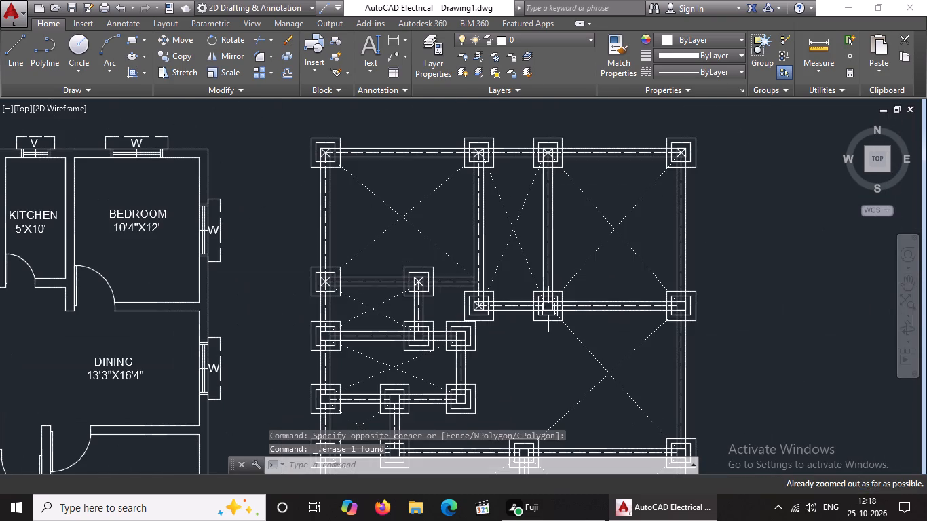
{"action": "scroll", "coordinate": [489, 298], "scroll_direction": "up", "scroll_amount": 4}
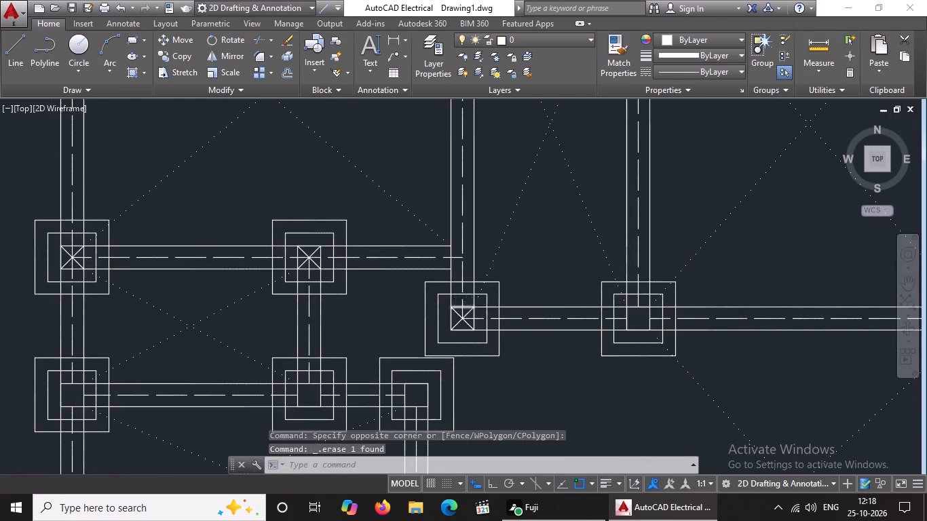
{"action": "scroll", "coordinate": [460, 305], "scroll_direction": "up", "scroll_amount": 2}
{"action": "left_click", "coordinate": [447, 346]}
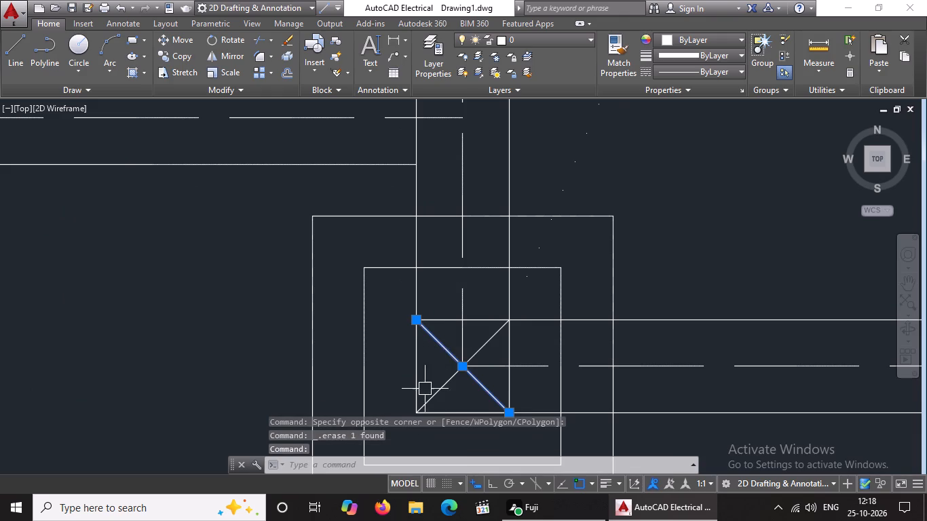
{"action": "key", "text": "Delete"}
{"action": "left_click", "coordinate": [435, 388]}
{"action": "key", "text": "Delete"}
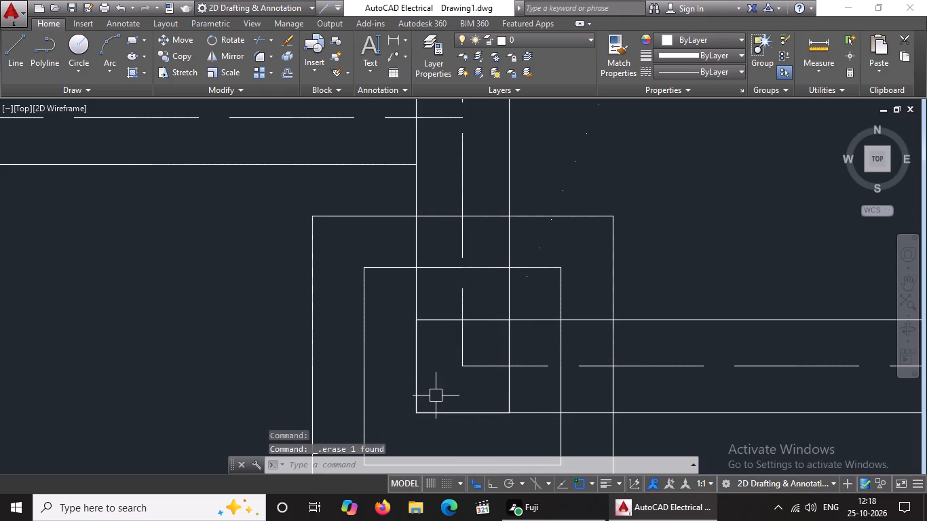
Trim the horizontal and vertical centrelines inside the fifth-from-bottom row's leftmost column square.
{"action": "key", "text": "t"}
{"action": "key", "text": "r"}
{"action": "key", "text": "Return"}
{"action": "key", "text": "Return"}
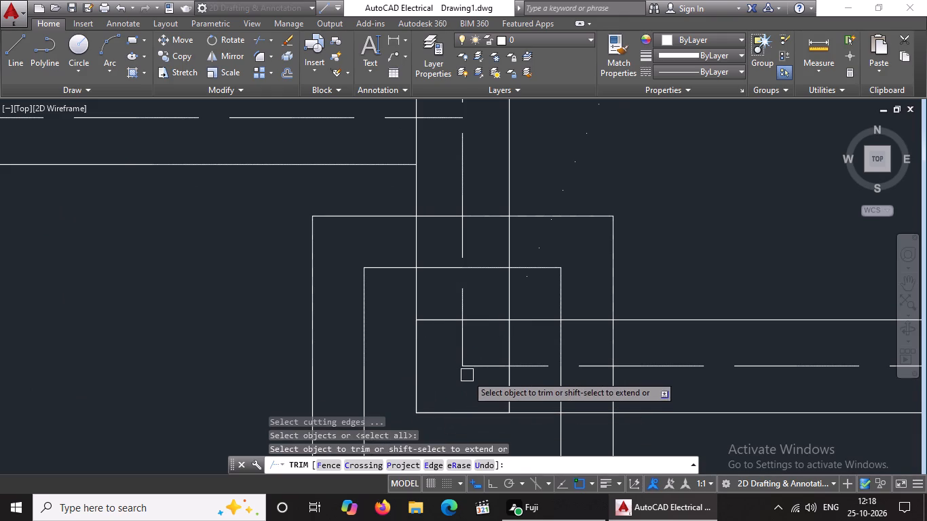
{"action": "left_click", "coordinate": [468, 368]}
{"action": "left_click", "coordinate": [490, 361]}
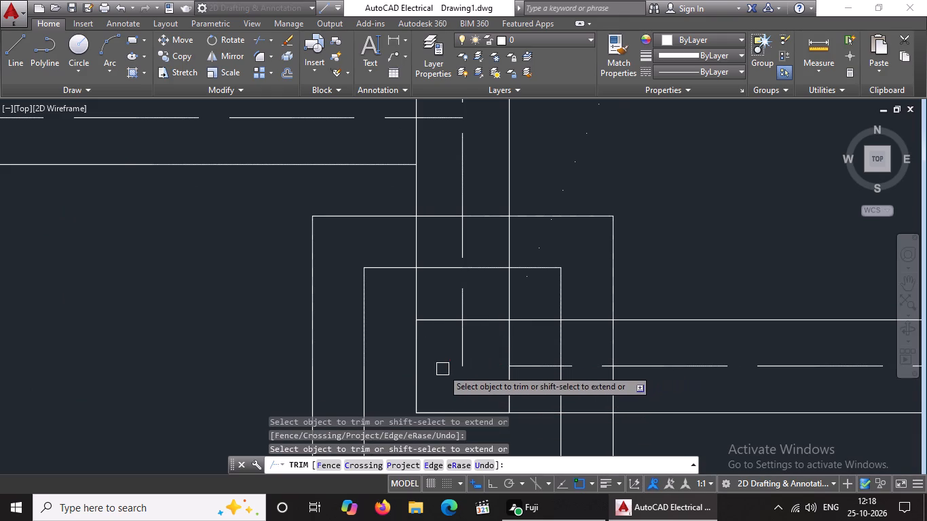
{"action": "left_click", "coordinate": [463, 363]}
{"action": "scroll", "coordinate": [457, 360], "scroll_direction": "down", "scroll_amount": 6}
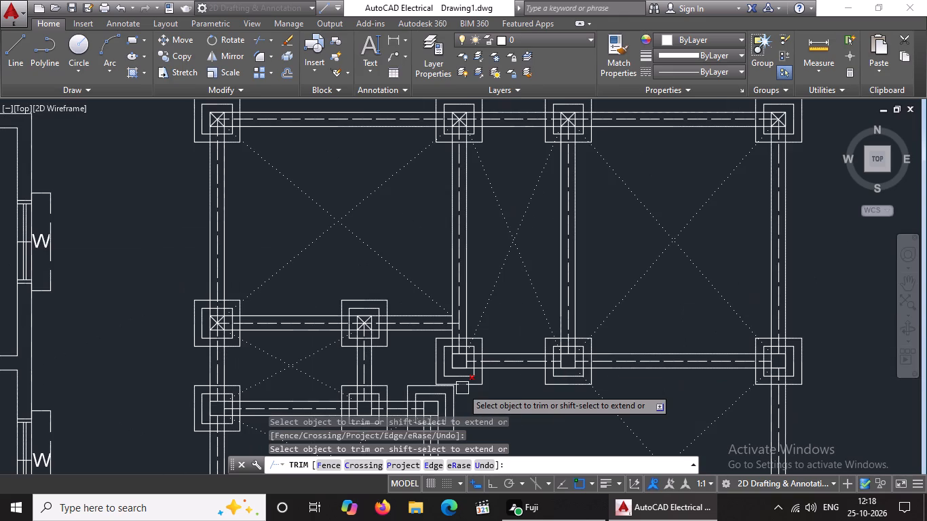
{"action": "key", "text": "Escape"}
Delete both crossing diagonals inside the right small column square in the second row from the top.
{"action": "scroll", "coordinate": [347, 331], "scroll_direction": "up", "scroll_amount": 3}
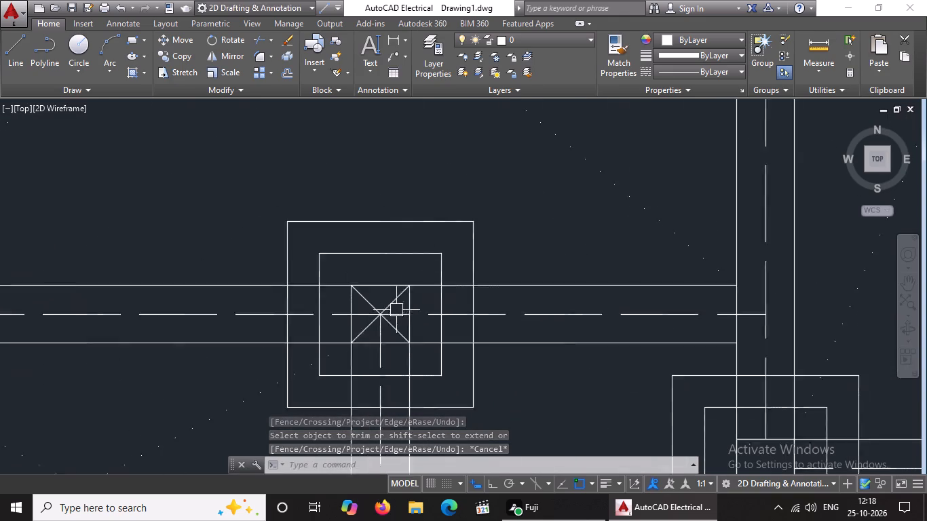
{"action": "scroll", "coordinate": [396, 310], "scroll_direction": "up", "scroll_amount": 1}
{"action": "left_click", "coordinate": [343, 293]}
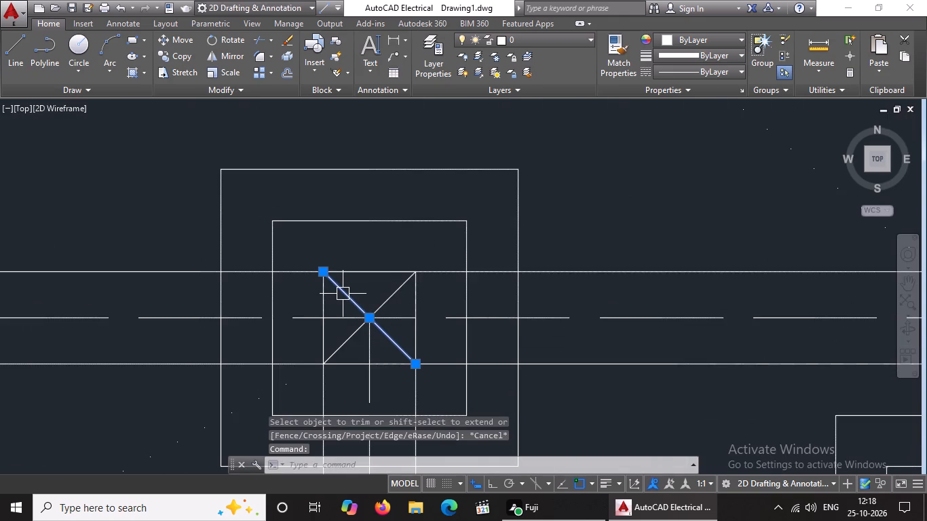
{"action": "key", "text": "Delete"}
{"action": "left_click", "coordinate": [383, 296]}
{"action": "key", "text": "Delete"}
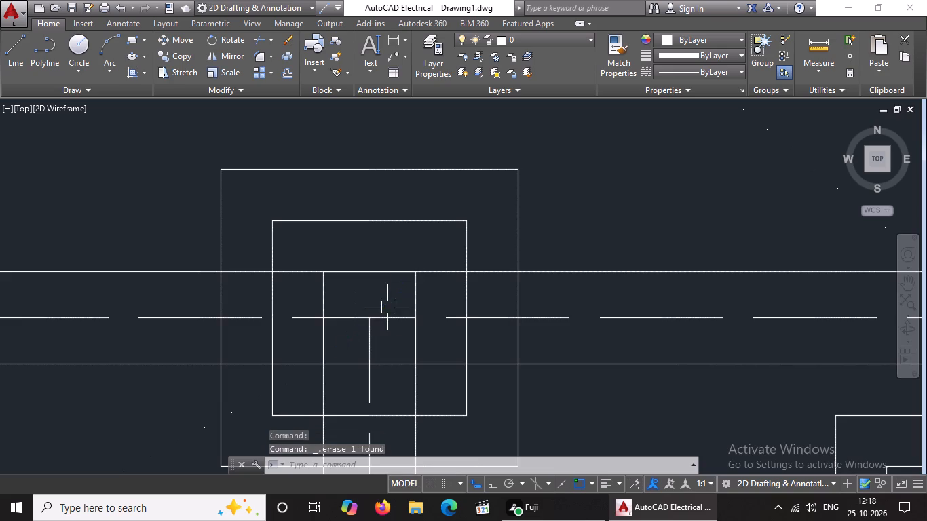
{"action": "key", "text": "Escape"}
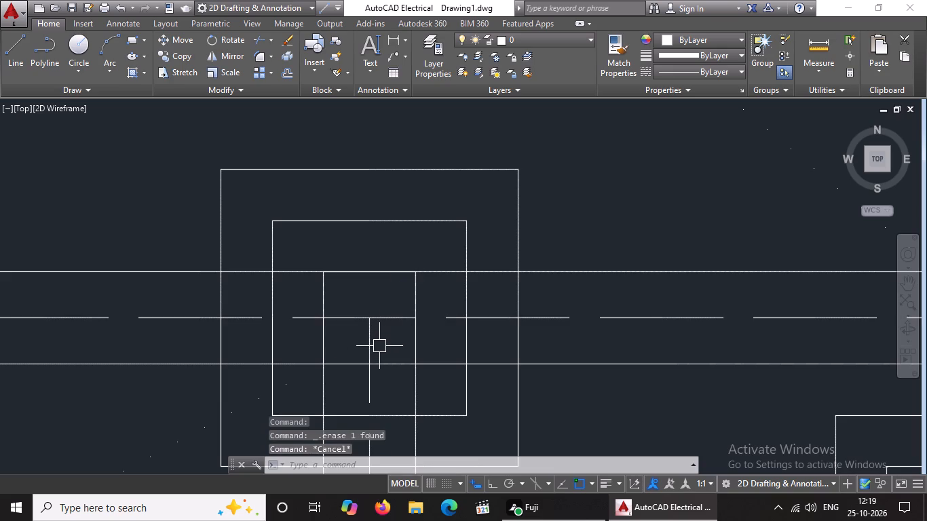
Trim the horizontal and vertical centrelines inside the second-from-top row's right column square.
{"action": "key", "text": "t"}
{"action": "key", "text": "r"}
{"action": "key", "text": "Return"}
{"action": "key", "text": "Return"}
{"action": "scroll", "coordinate": [380, 348], "scroll_direction": "down", "scroll_amount": 2}
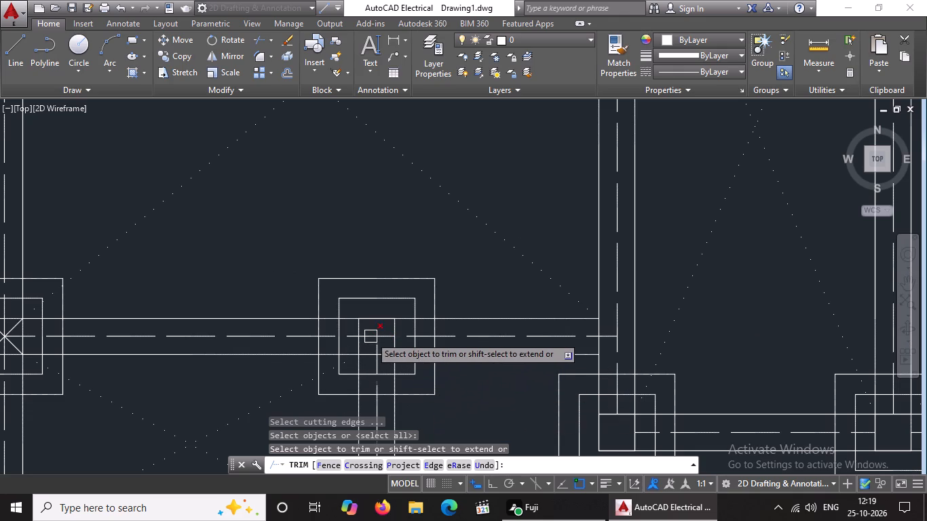
{"action": "left_click", "coordinate": [371, 336]}
{"action": "left_click", "coordinate": [367, 337]}
{"action": "left_click", "coordinate": [377, 332]}
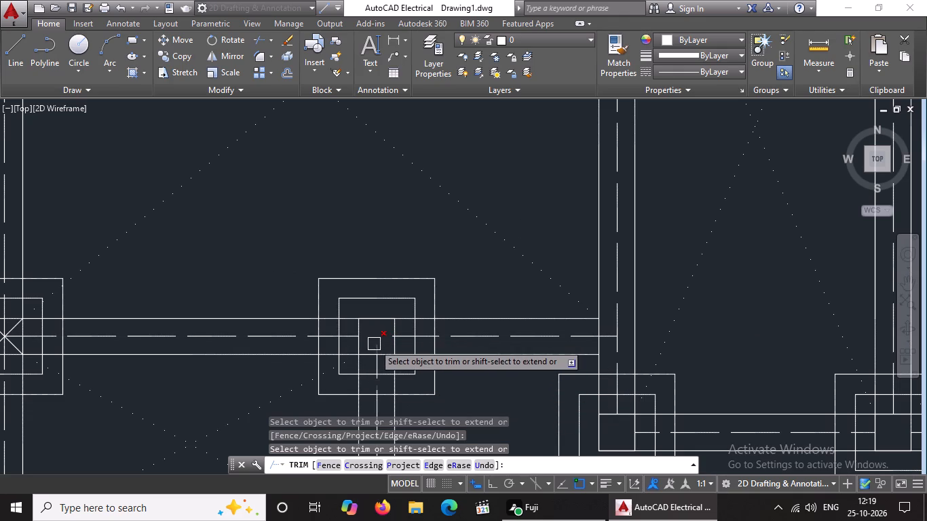
{"action": "left_click", "coordinate": [374, 344]}
{"action": "scroll", "coordinate": [377, 343], "scroll_direction": "down", "scroll_amount": 3}
{"action": "key", "text": "Escape"}
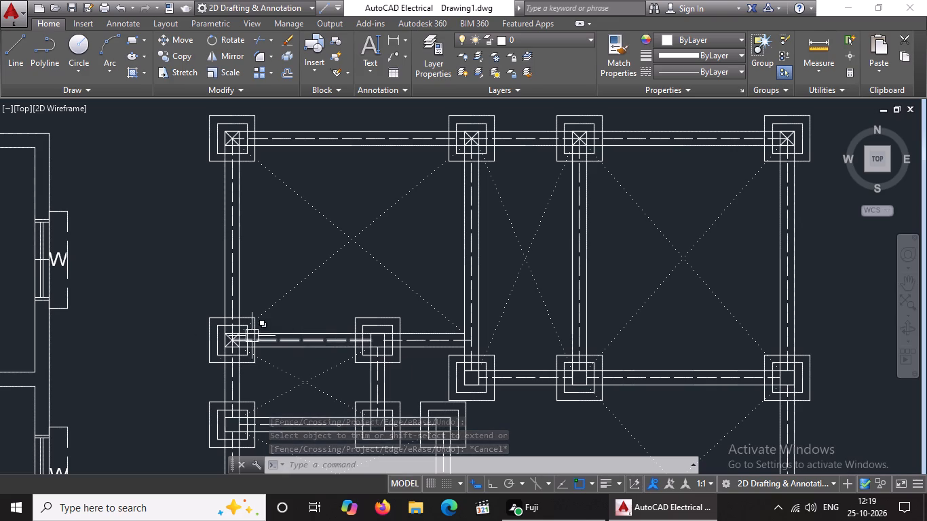
Delete both crossing diagonals inside the left small column square in the second row from the top.
{"action": "scroll", "coordinate": [233, 329], "scroll_direction": "up", "scroll_amount": 4}
{"action": "left_click", "coordinate": [214, 357]}
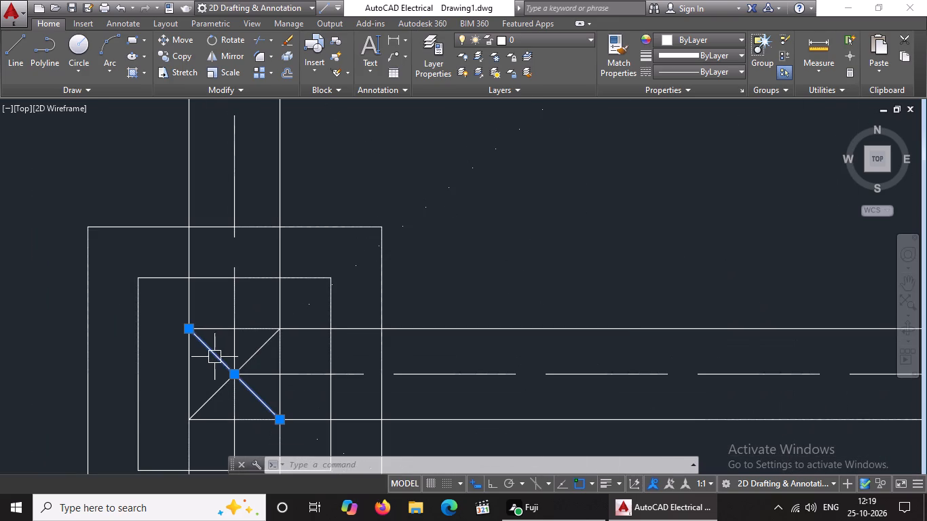
{"action": "key", "text": "Delete"}
{"action": "left_click", "coordinate": [214, 383]}
{"action": "key", "text": "Delete"}
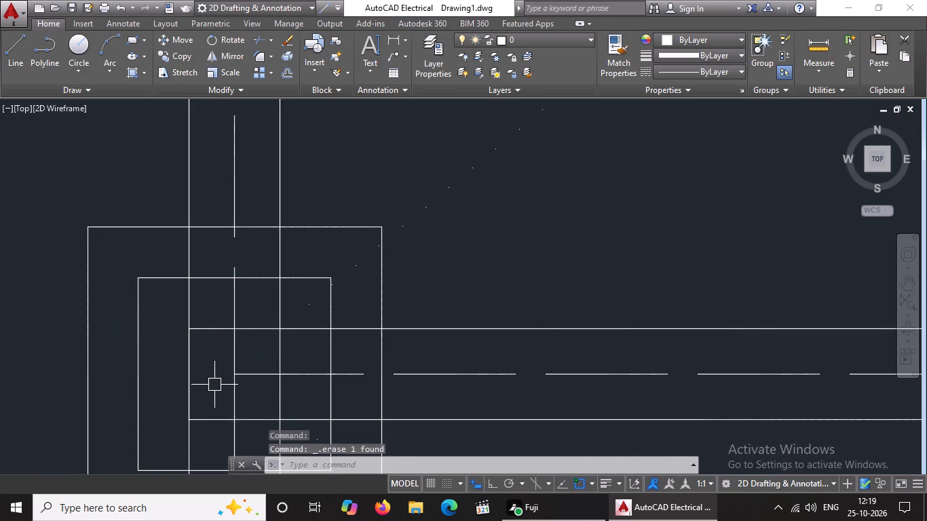
Trim the centrelines inside the second-from-top row's left column square and delete the leftover centreline pieces.
{"action": "key", "text": "t"}
{"action": "key", "text": "r"}
{"action": "key", "text": "Return"}
{"action": "key", "text": "Return"}
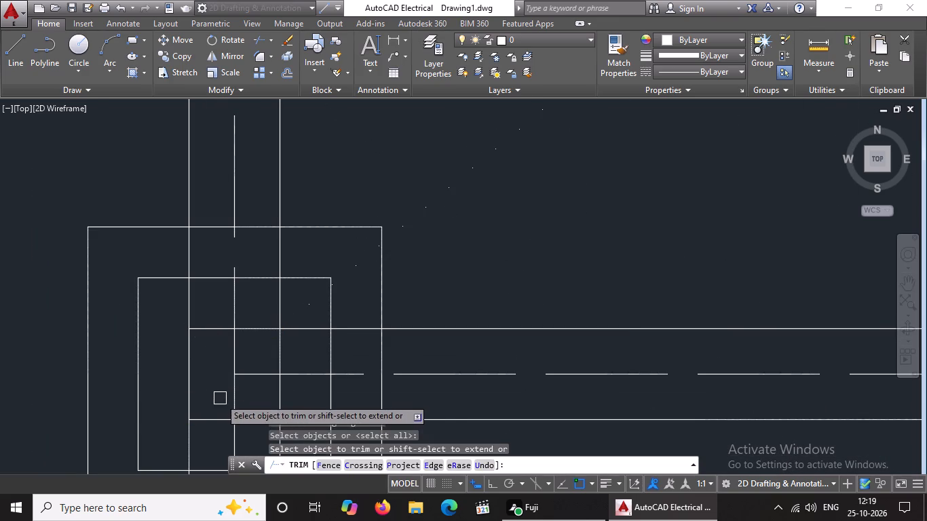
{"action": "left_click", "coordinate": [238, 411]}
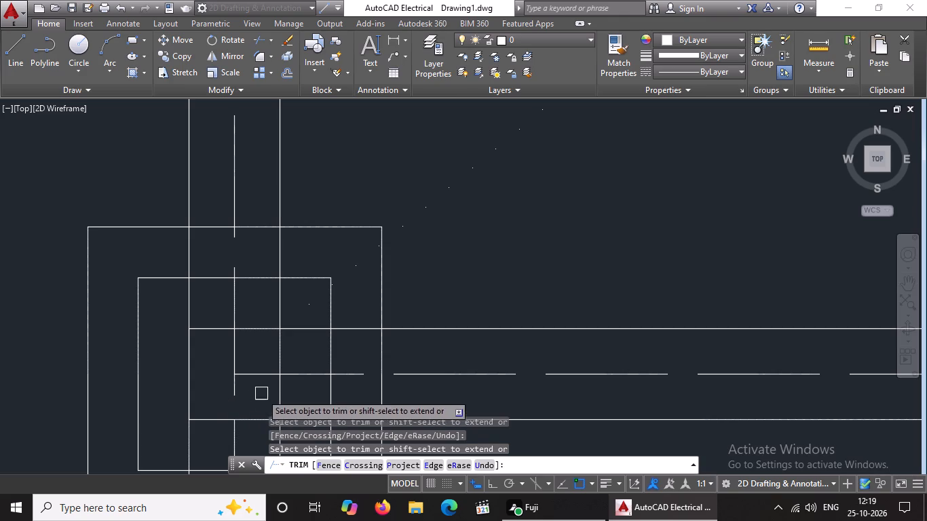
{"action": "left_click", "coordinate": [269, 375]}
{"action": "left_click", "coordinate": [237, 343]}
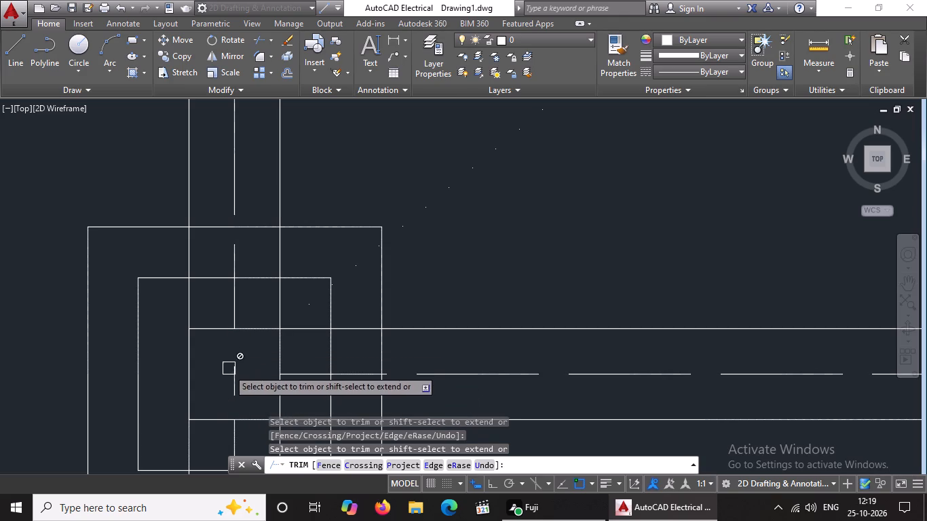
{"action": "key", "text": "Escape"}
{"action": "left_click", "coordinate": [231, 375]}
{"action": "key", "text": "Delete"}
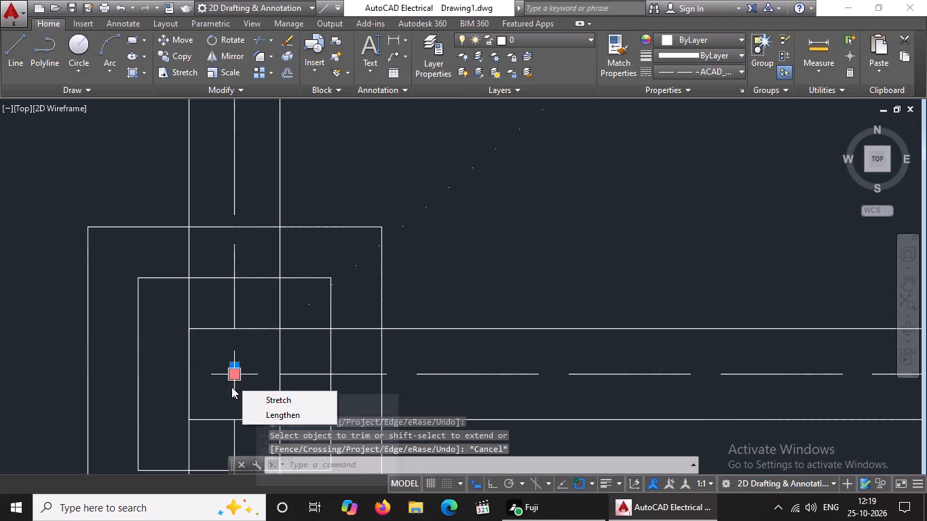
{"action": "key", "text": "Delete"}
{"action": "left_click", "coordinate": [225, 403]}
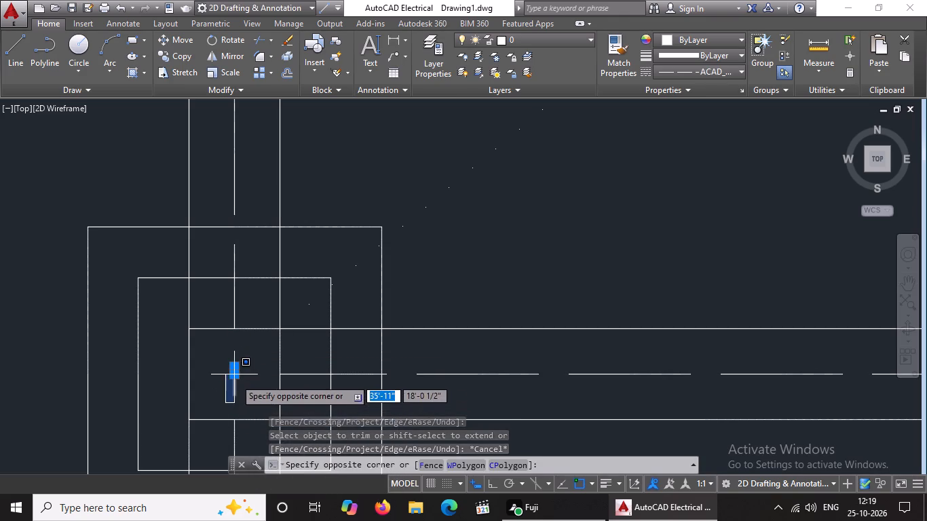
{"action": "left_click", "coordinate": [240, 362]}
{"action": "key", "text": "Delete"}
Delete both crossing diagonals inside the top row's leftmost small column square.
{"action": "scroll", "coordinate": [245, 377], "scroll_direction": "down", "scroll_amount": 4}
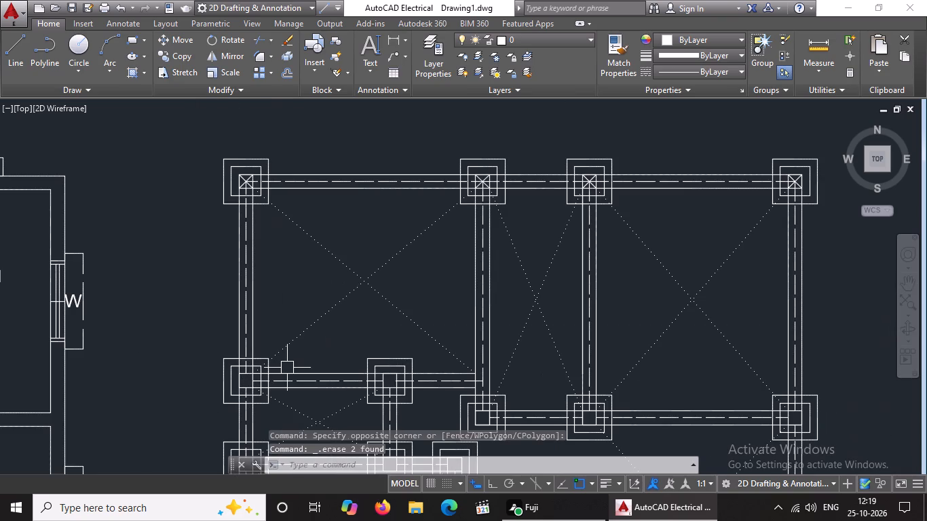
{"action": "scroll", "coordinate": [244, 147], "scroll_direction": "up", "scroll_amount": 3}
{"action": "left_click", "coordinate": [247, 200]}
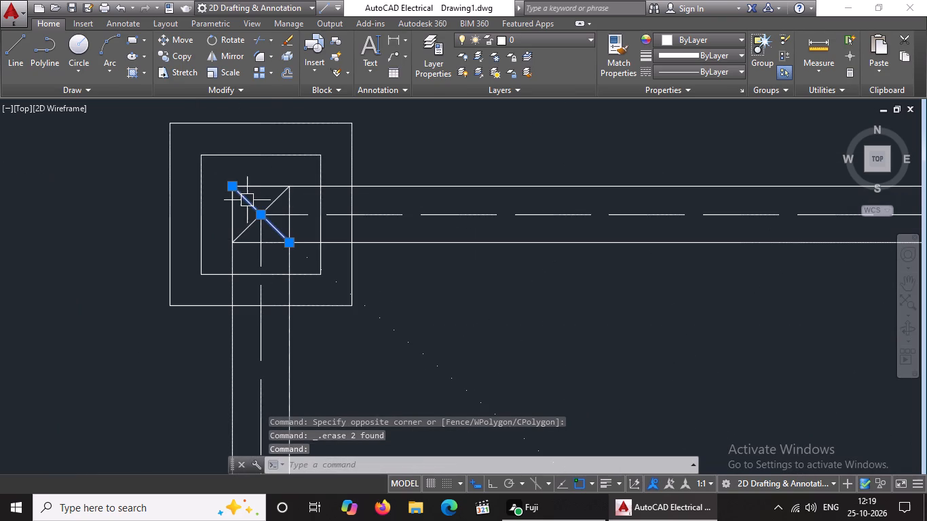
{"action": "key", "text": "Delete"}
{"action": "left_click", "coordinate": [248, 227]}
{"action": "key", "text": "Delete"}
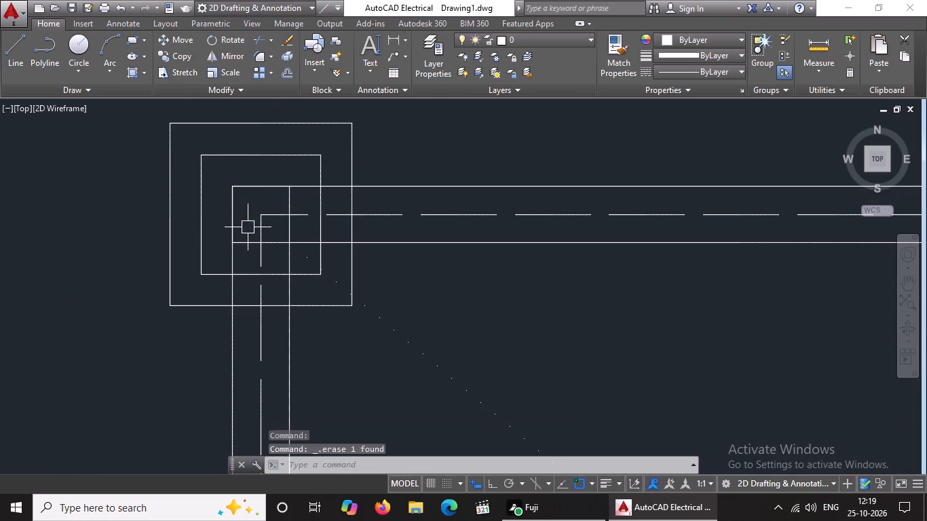
Trim the centrelines inside the top row's leftmost column square and delete the leftover vertical centreline piece.
{"action": "key", "text": "t"}
{"action": "key", "text": "r"}
{"action": "key", "text": "Return"}
{"action": "key", "text": "Return"}
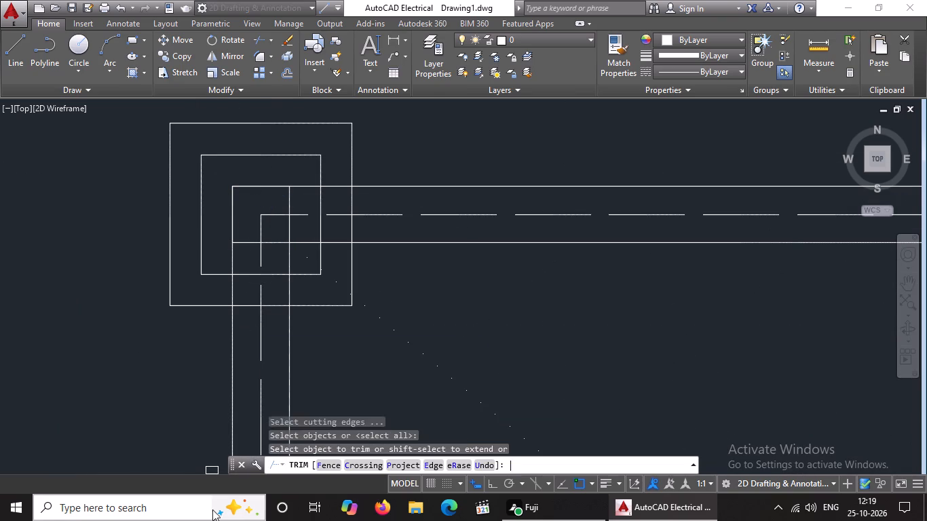
{"action": "left_click", "coordinate": [262, 239]}
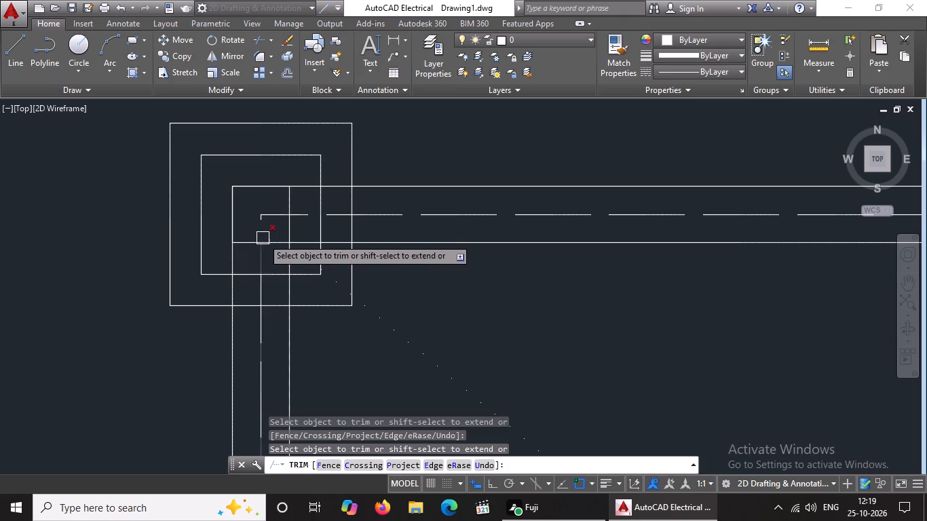
{"action": "left_click", "coordinate": [272, 214]}
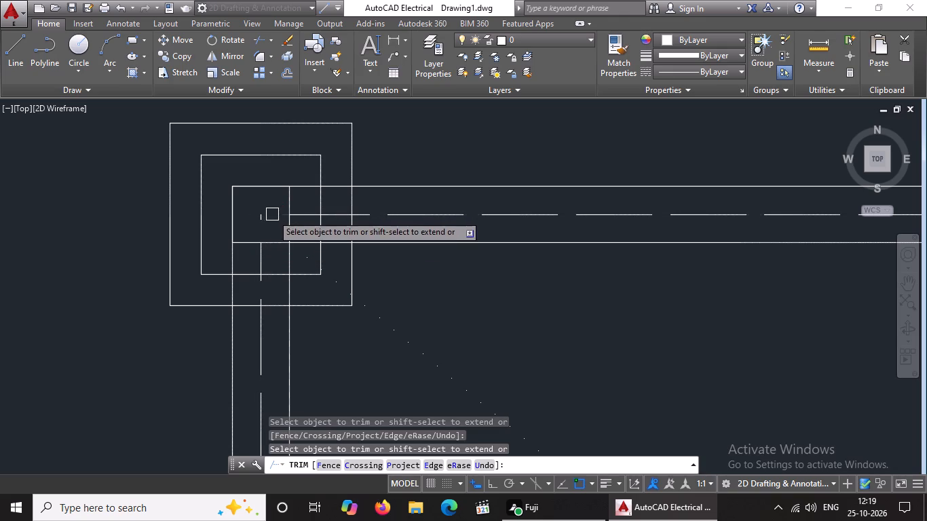
{"action": "key", "text": "Escape"}
{"action": "left_click", "coordinate": [258, 210]}
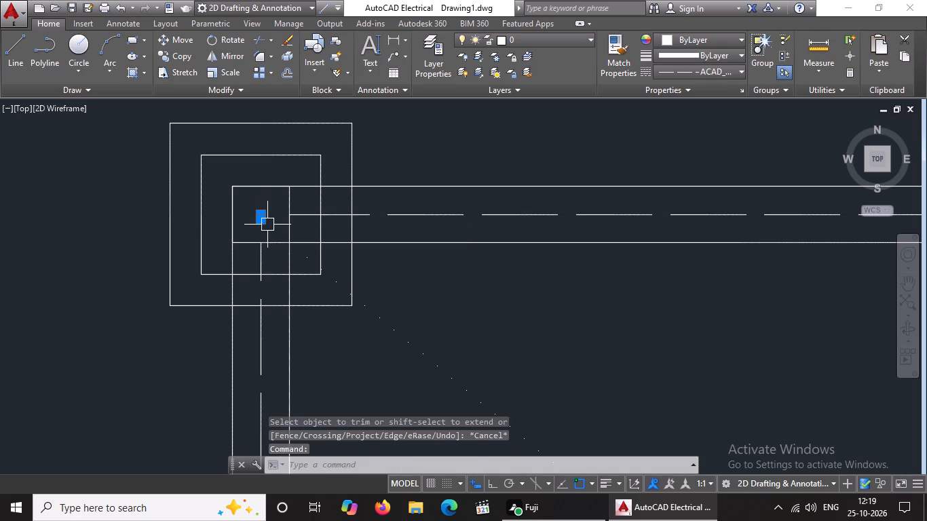
{"action": "key", "text": "Delete"}
{"action": "scroll", "coordinate": [259, 249], "scroll_direction": "down", "scroll_amount": 13}
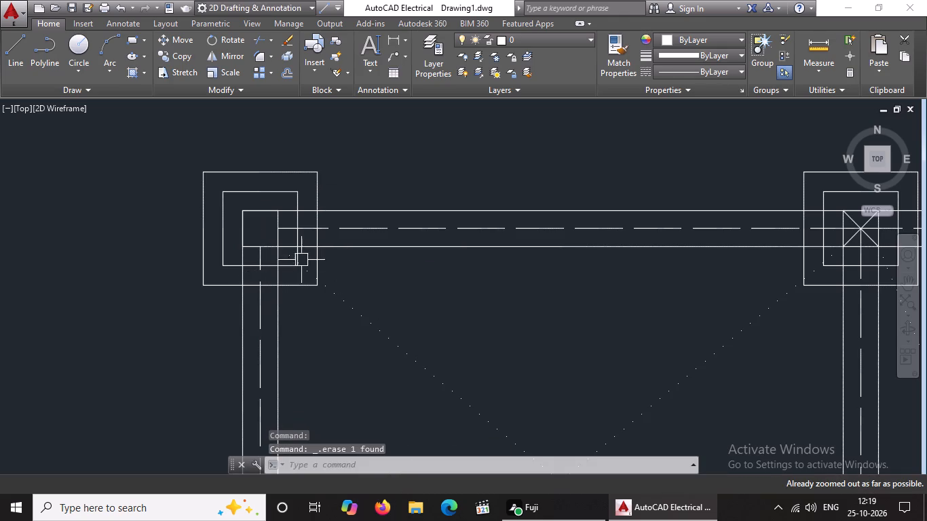
Delete both crossing diagonals inside the small column square of the top row's second column from the left.
{"action": "scroll", "coordinate": [594, 296], "scroll_direction": "down", "scroll_amount": 3}
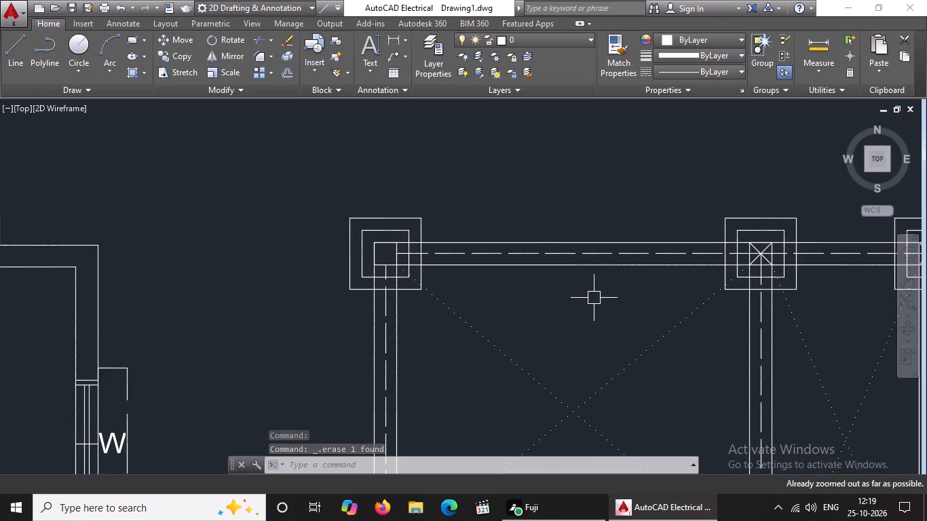
{"action": "middle_click_drag", "start_coordinate": [594, 297], "coordinate": [330, 300]}
{"action": "scroll", "coordinate": [527, 248], "scroll_direction": "up", "scroll_amount": 2}
{"action": "scroll", "coordinate": [434, 248], "scroll_direction": "up", "scroll_amount": 1}
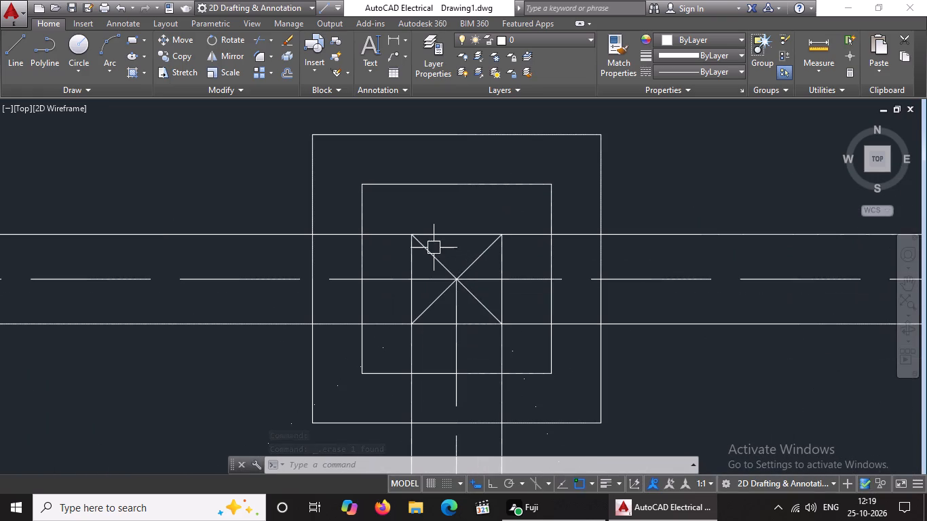
{"action": "left_click", "coordinate": [434, 258]}
{"action": "key", "text": "Delete"}
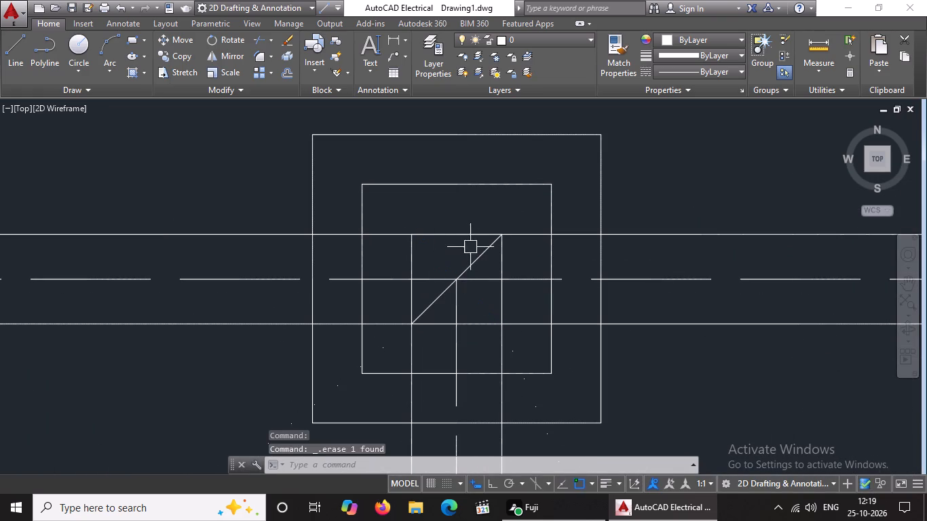
{"action": "left_click", "coordinate": [482, 258]}
{"action": "key", "text": "Delete"}
{"action": "key", "text": "Escape"}
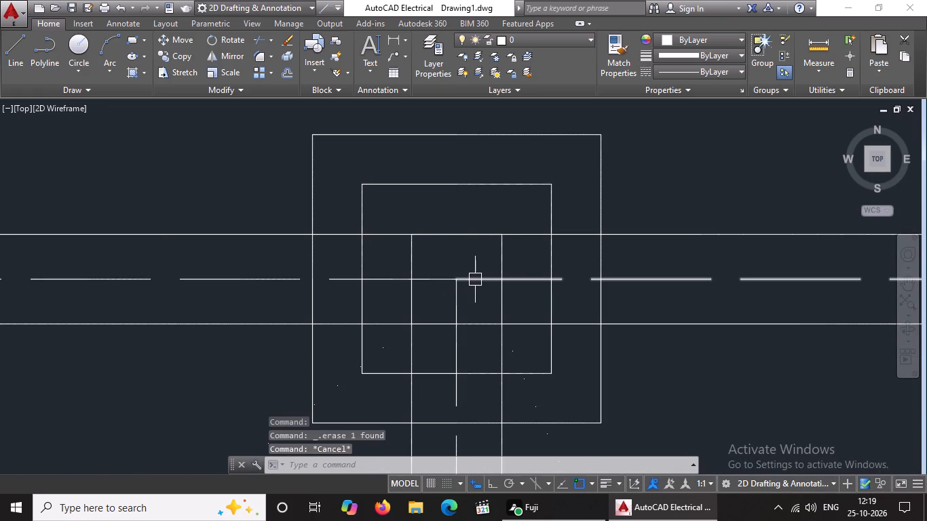
Trim the centrelines inside the top row's second column square and delete the two leftover centreline pieces.
{"action": "type", "text": "TR"}
{"action": "key", "text": "Return"}
{"action": "key", "text": "Return"}
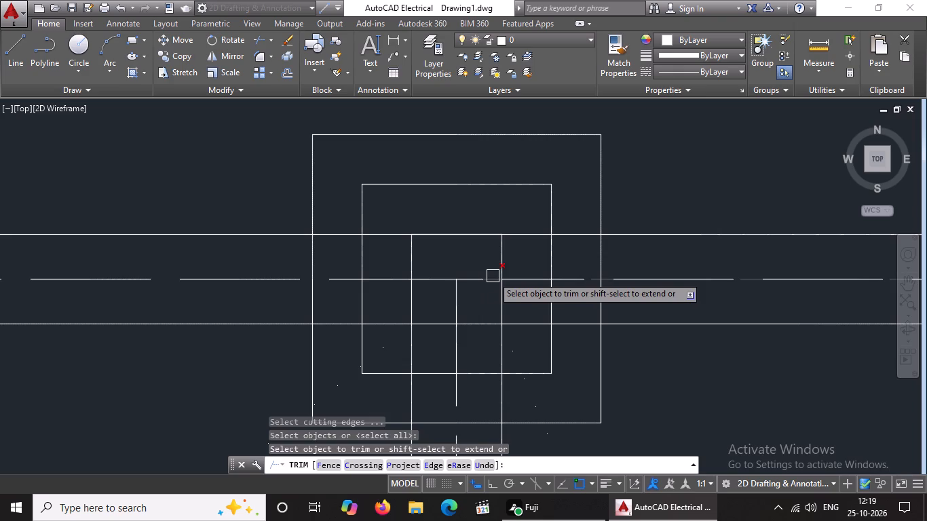
{"action": "left_click", "coordinate": [493, 276]}
{"action": "left_click", "coordinate": [475, 280]}
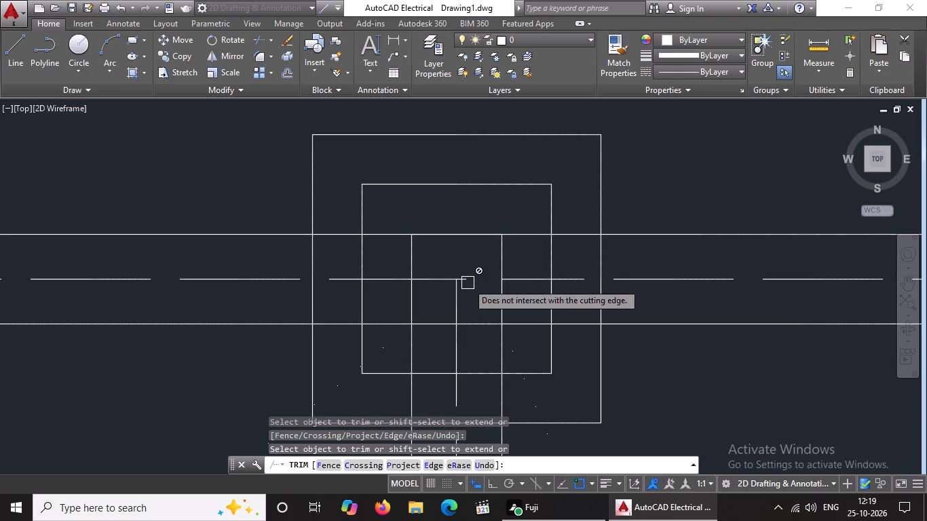
{"action": "left_click", "coordinate": [425, 280]}
{"action": "left_click", "coordinate": [450, 309]}
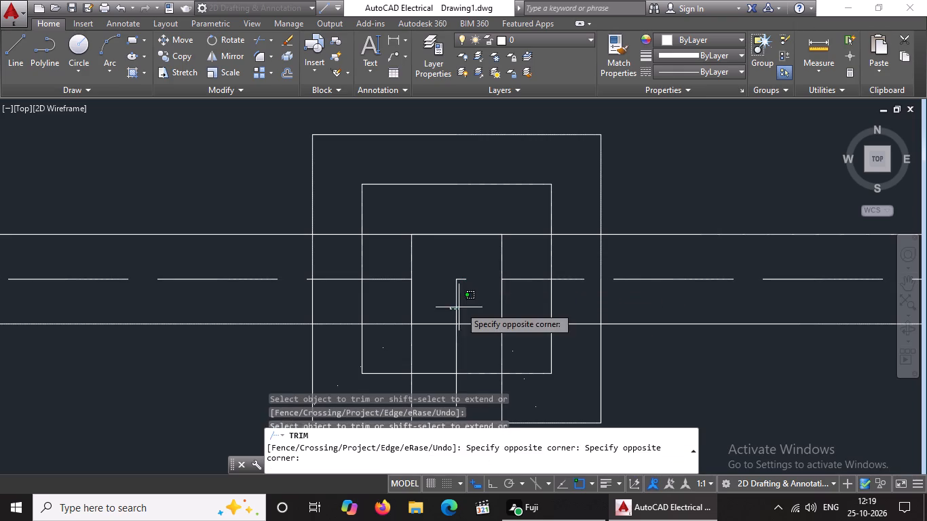
{"action": "left_click", "coordinate": [466, 298]}
{"action": "key", "text": "Escape"}
{"action": "left_click_drag", "start_coordinate": [436, 264], "coordinate": [451, 277]}
{"action": "left_click", "coordinate": [482, 306]}
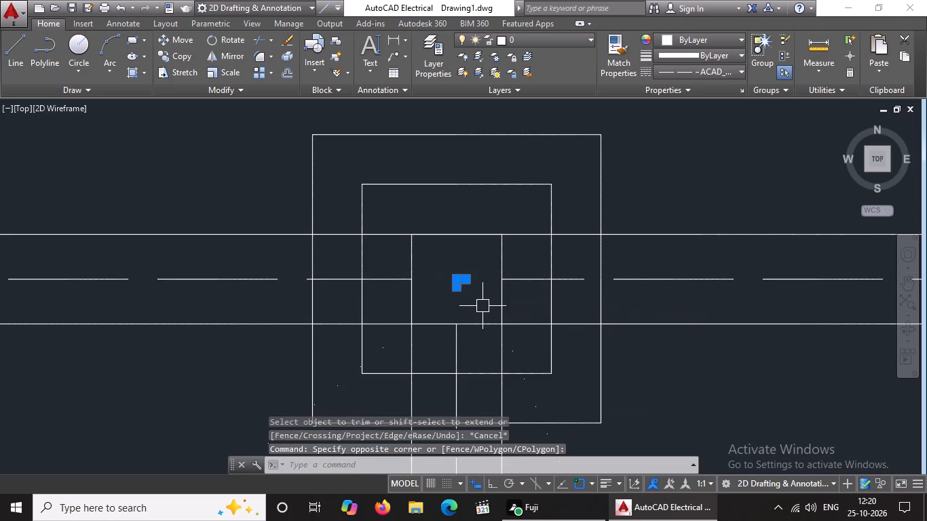
{"action": "key", "text": "Delete"}
Delete both crossing diagonals inside the small column square of the top row's third column from the left.
{"action": "scroll", "coordinate": [471, 322], "scroll_direction": "down", "scroll_amount": 3}
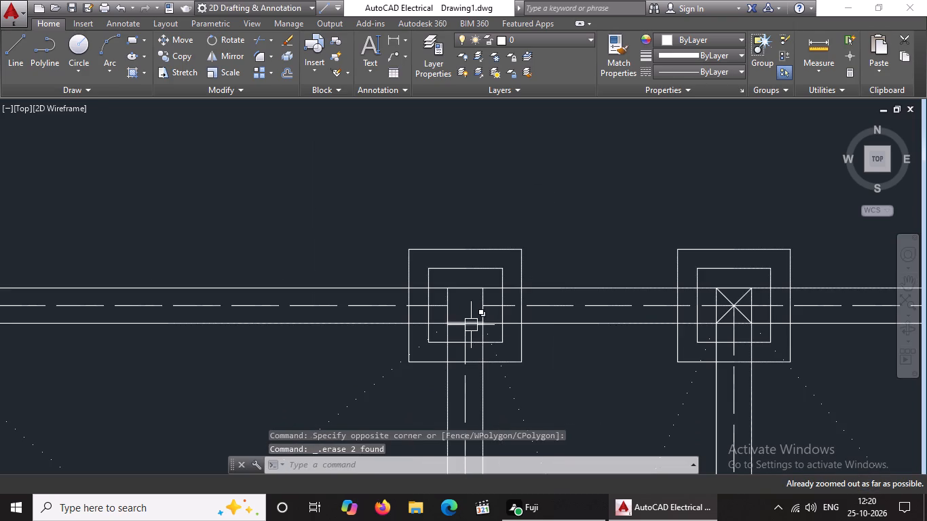
{"action": "scroll", "coordinate": [471, 331], "scroll_direction": "down", "scroll_amount": 3}
{"action": "scroll", "coordinate": [744, 283], "scroll_direction": "down", "scroll_amount": 2}
{"action": "middle_click_drag", "start_coordinate": [541, 338], "coordinate": [393, 362]}
{"action": "middle_click_drag", "start_coordinate": [578, 331], "coordinate": [346, 301]}
{"action": "scroll", "coordinate": [392, 307], "scroll_direction": "down", "scroll_amount": 4}
{"action": "key", "text": "Escape"}
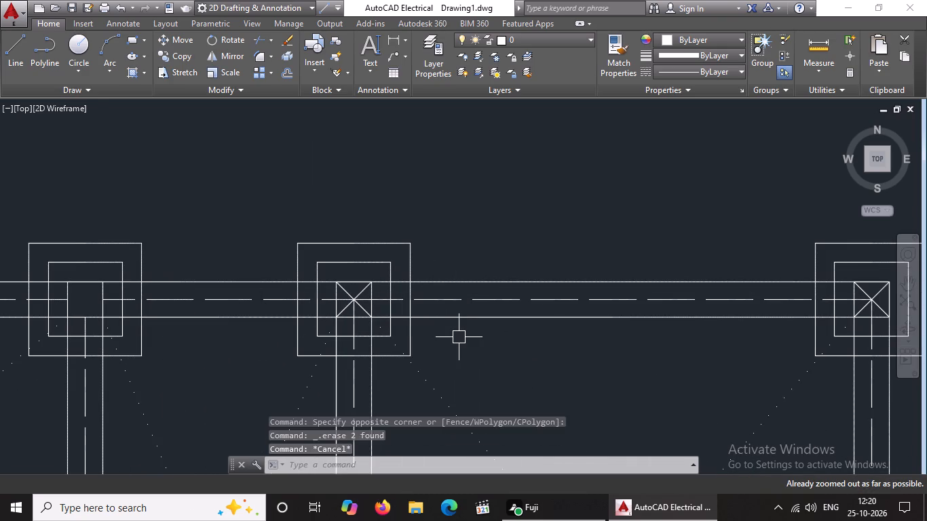
{"action": "type", "text": "Z"}
{"action": "key", "text": "space"}
{"action": "type", "text": "A"}
{"action": "key", "text": "space"}
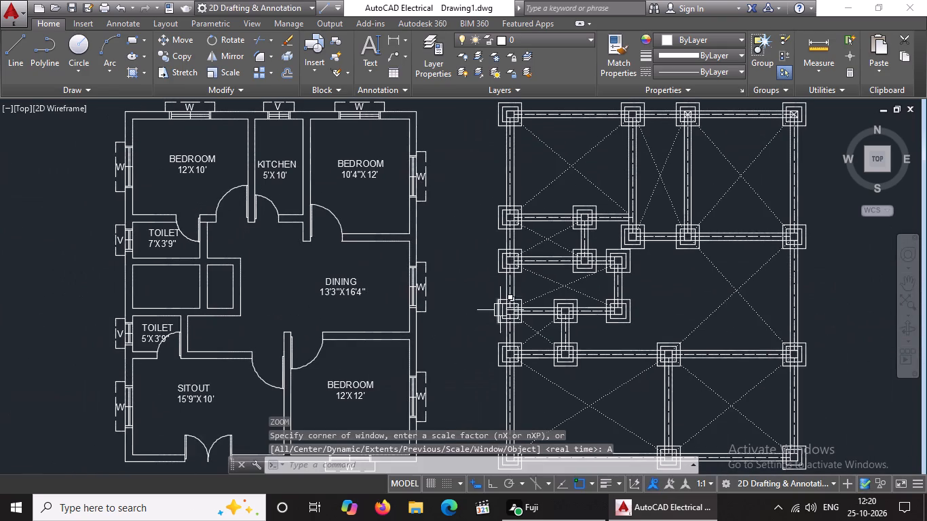
{"action": "middle_click_drag", "start_coordinate": [693, 220], "coordinate": [584, 382]}
{"action": "scroll", "coordinate": [647, 123], "scroll_direction": "up", "scroll_amount": 2}
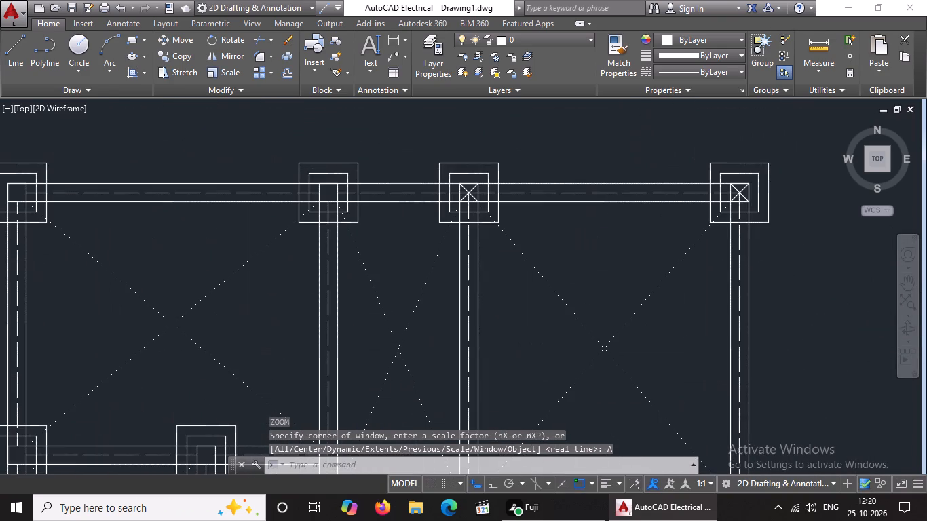
{"action": "scroll", "coordinate": [677, 132], "scroll_direction": "up", "scroll_amount": 2}
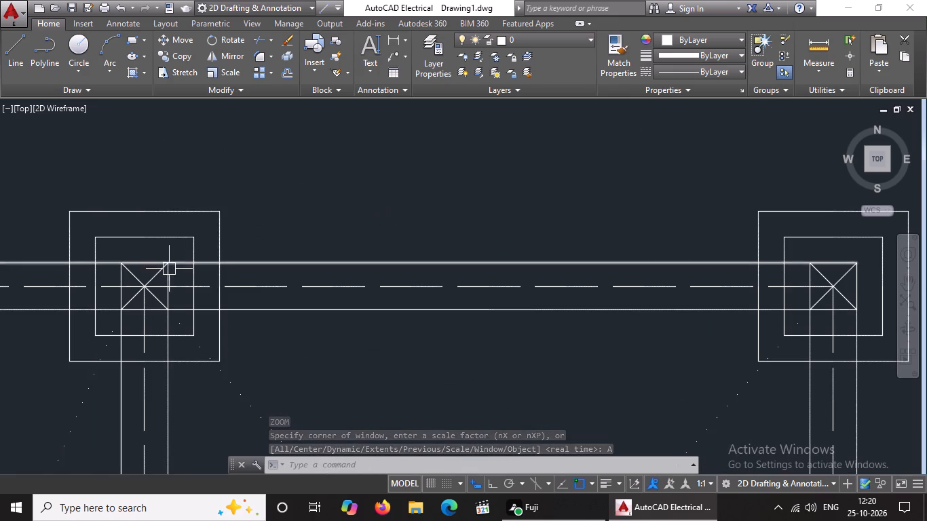
{"action": "left_click", "coordinate": [135, 275]}
{"action": "key", "text": "Delete"}
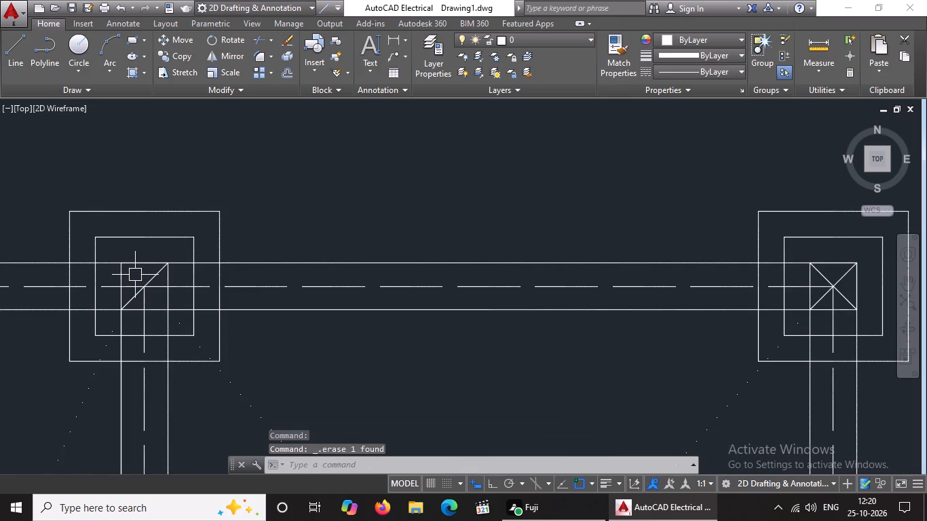
{"action": "left_click", "coordinate": [151, 272]}
{"action": "key", "text": "Delete"}
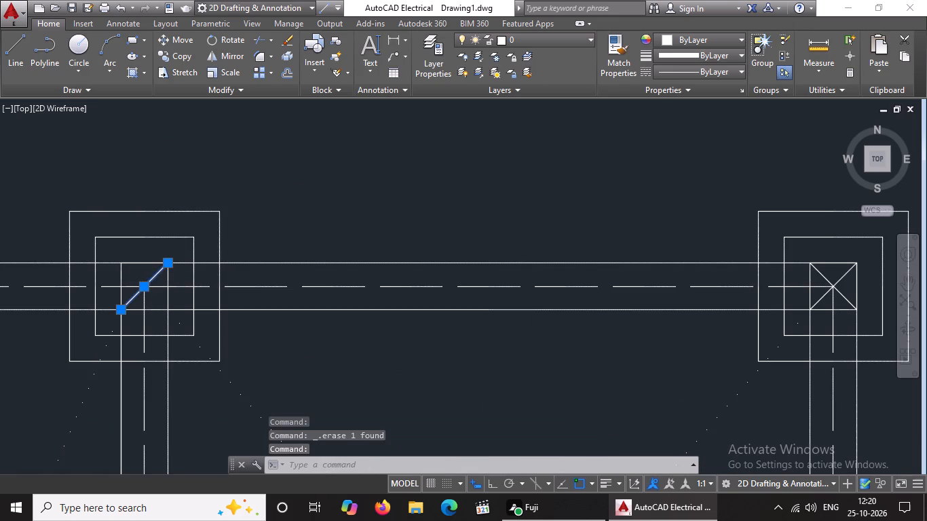
Trim the horizontal and vertical centrelines inside the top row's third column square and delete a leftover horizontal piece.
{"action": "type", "text": "TR"}
{"action": "key", "text": "Return"}
{"action": "key", "text": "Return"}
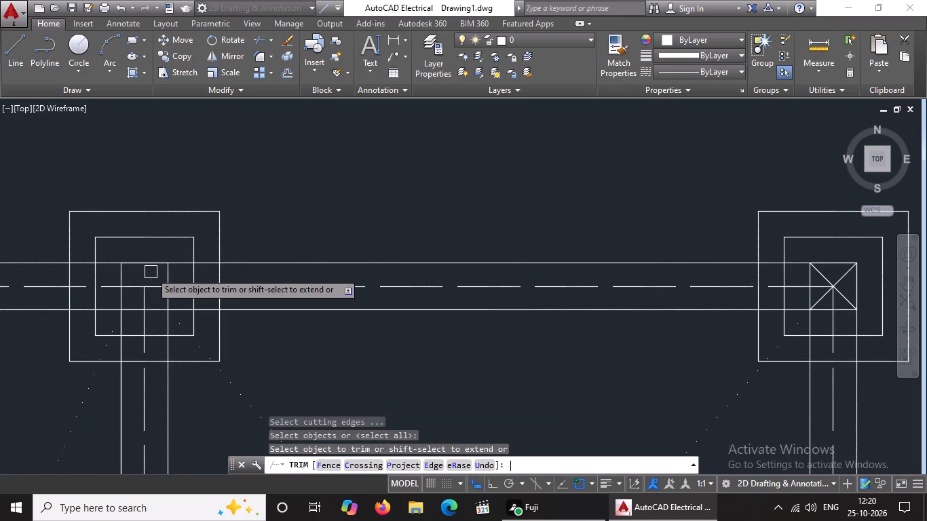
{"action": "left_click", "coordinate": [160, 290]}
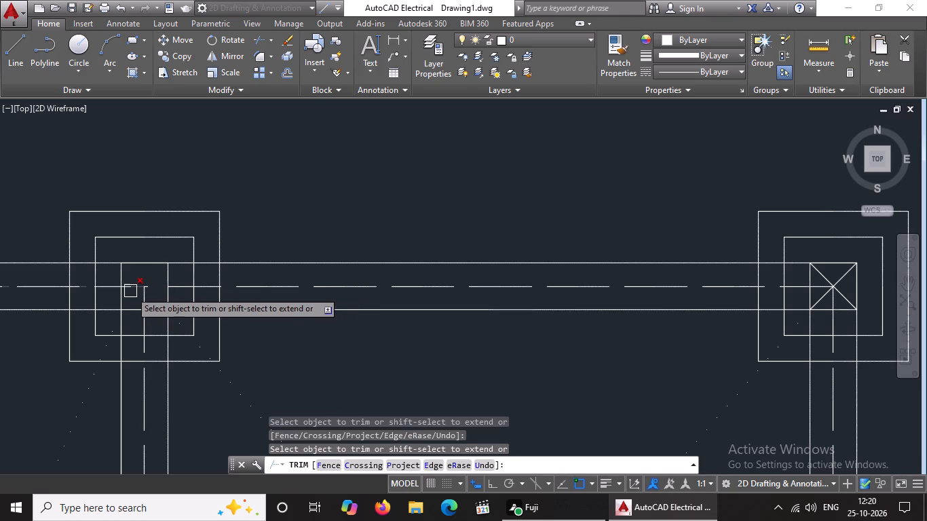
{"action": "left_click", "coordinate": [126, 288]}
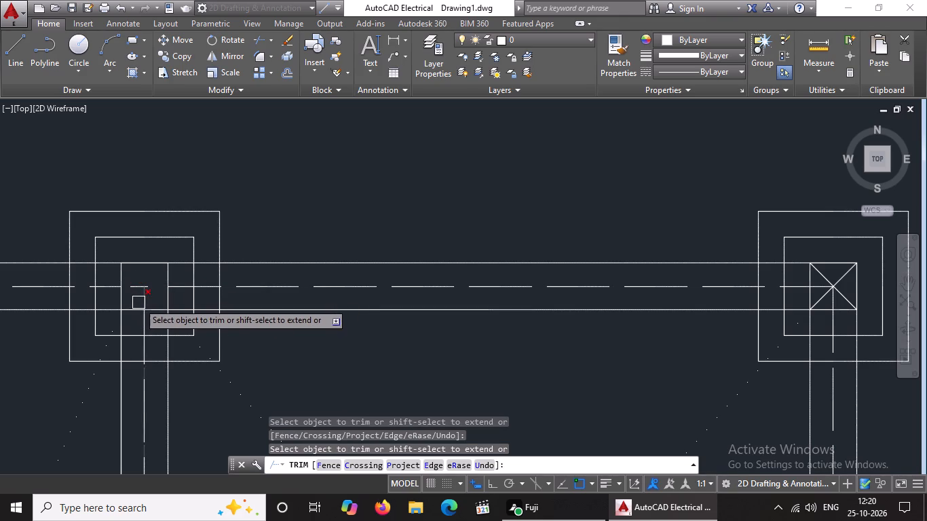
{"action": "left_click", "coordinate": [143, 301]}
{"action": "key", "text": "Escape"}
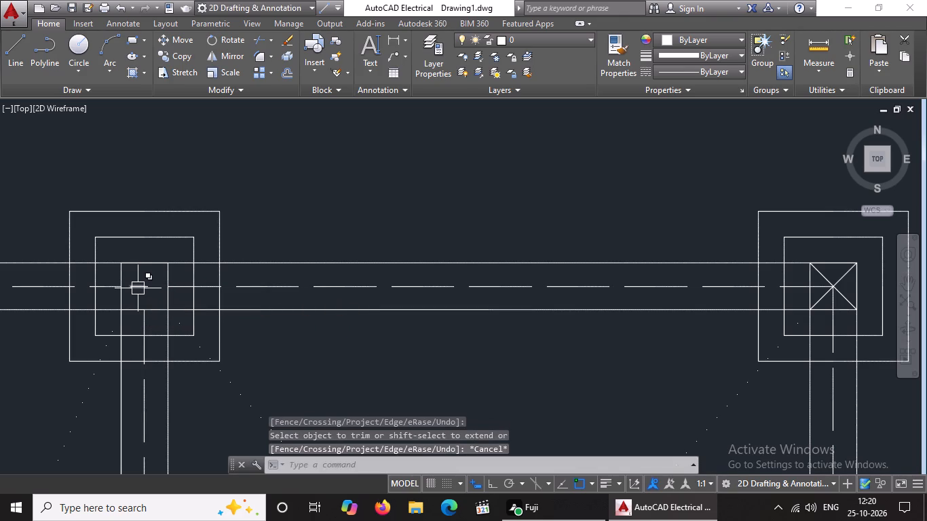
{"action": "left_click", "coordinate": [138, 287]}
{"action": "key", "text": "Delete"}
Delete both crossing diagonals inside the top row's rightmost small column square.
{"action": "scroll", "coordinate": [162, 277], "scroll_direction": "down", "scroll_amount": 3}
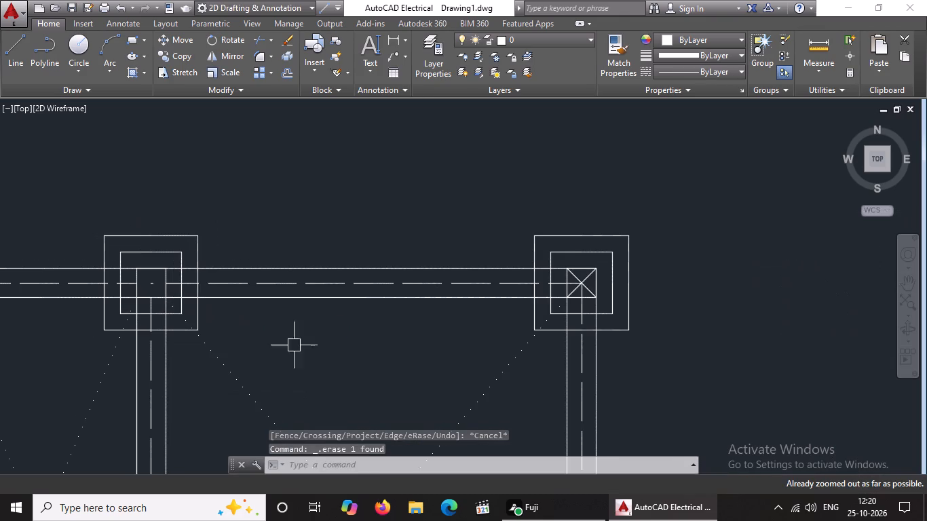
{"action": "scroll", "coordinate": [595, 274], "scroll_direction": "up", "scroll_amount": 2}
{"action": "left_click", "coordinate": [542, 273]}
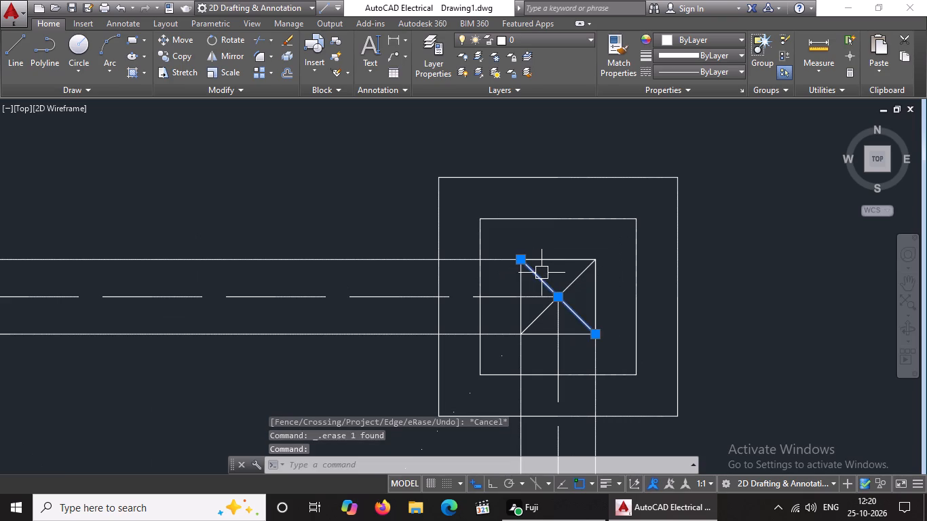
{"action": "key", "text": "Delete"}
{"action": "left_click", "coordinate": [564, 286]}
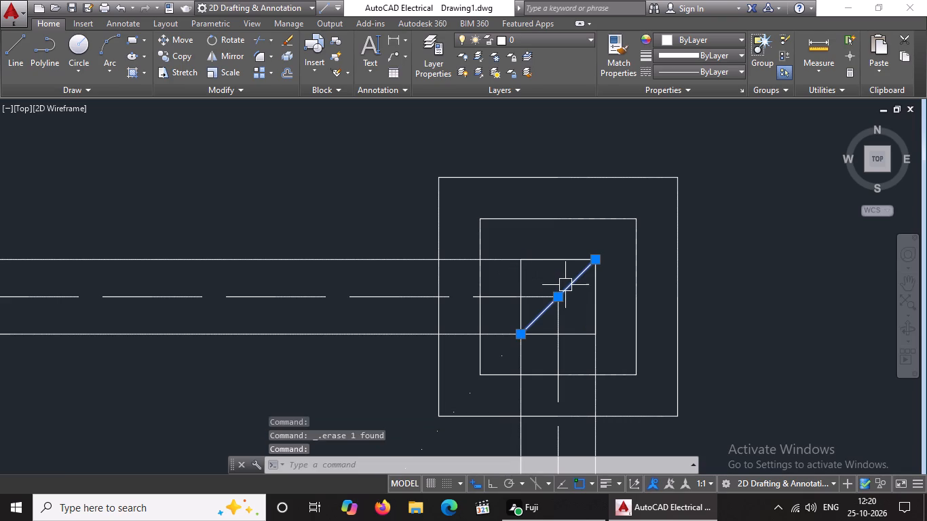
{"action": "key", "text": "Delete"}
Trim the centrelines inside the top row's rightmost column square and delete the leftover horizontal centreline piece.
{"action": "type", "text": "TR"}
{"action": "key", "text": "Return"}
{"action": "key", "text": "Return"}
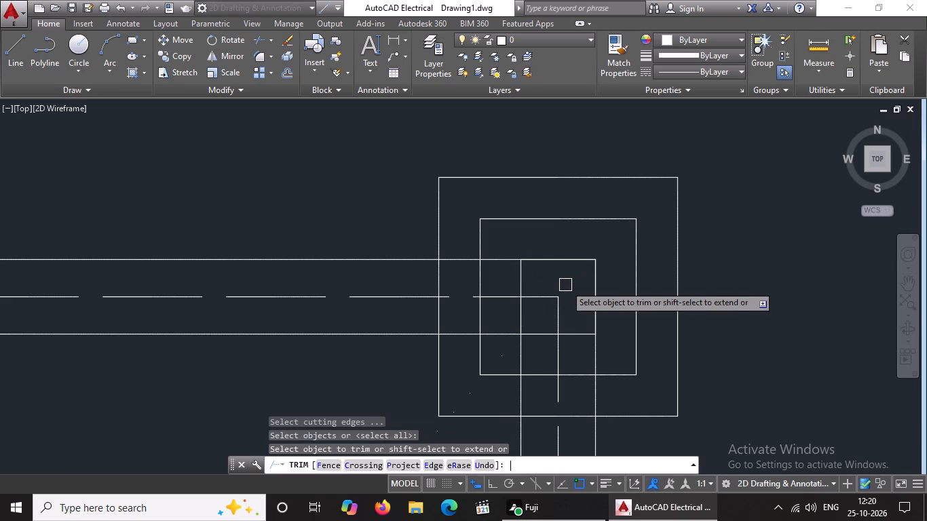
{"action": "left_click_drag", "start_coordinate": [541, 294], "coordinate": [551, 315]}
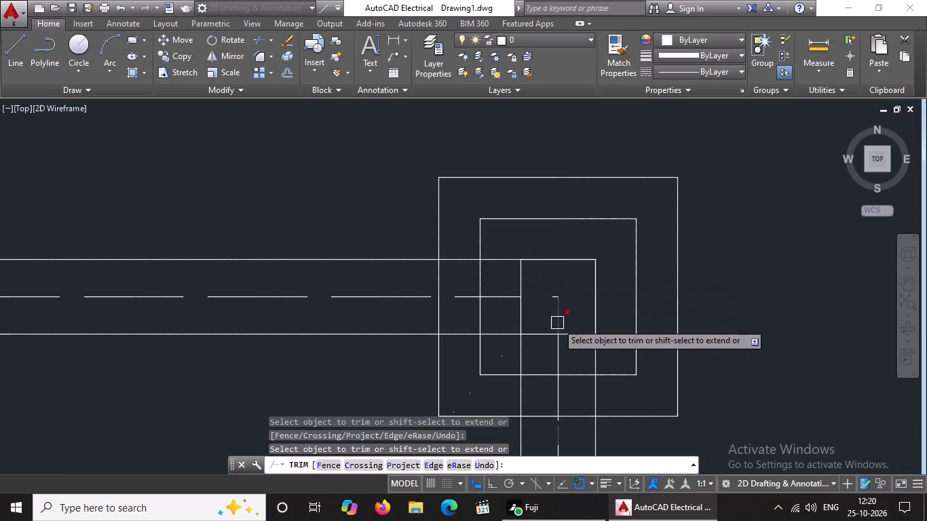
{"action": "left_click", "coordinate": [557, 323]}
{"action": "key", "text": "Escape"}
{"action": "left_click_drag", "start_coordinate": [548, 292], "coordinate": [554, 305]}
{"action": "left_click", "coordinate": [564, 319]}
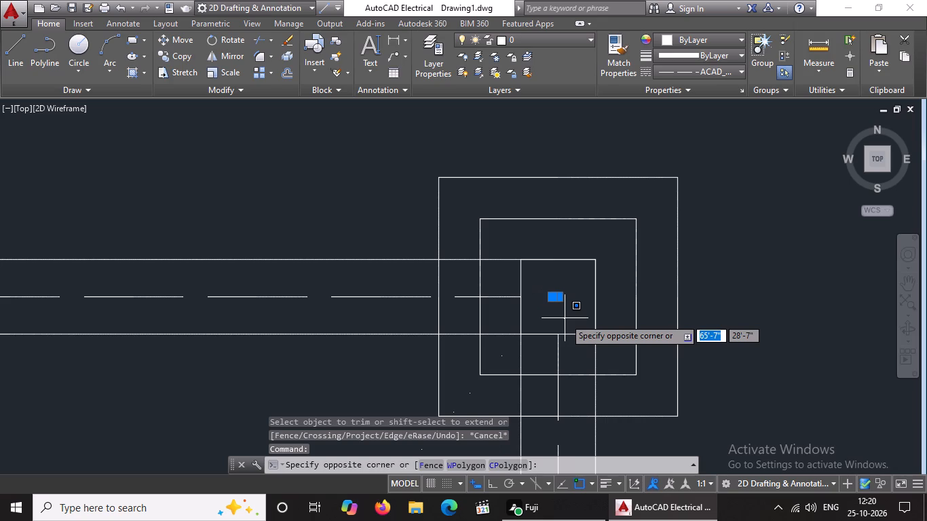
{"action": "key", "text": "Delete"}
{"action": "key", "text": "Delete"}
{"action": "key", "text": "Delete"}
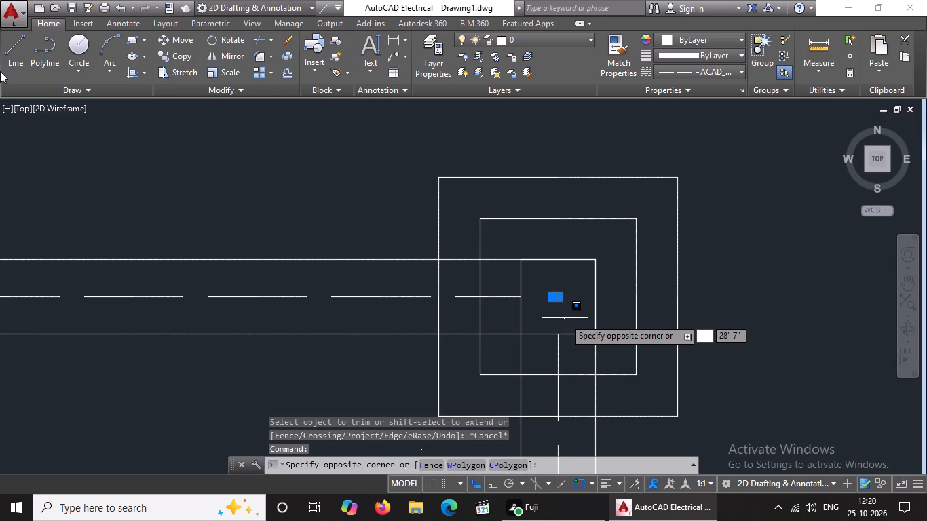
{"action": "left_click", "coordinate": [789, 347]}
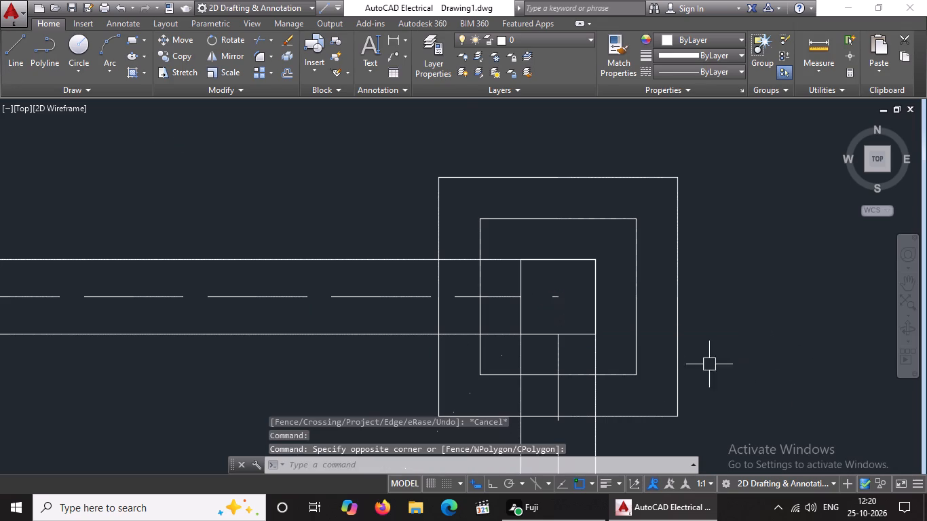
{"action": "left_click", "coordinate": [541, 282]}
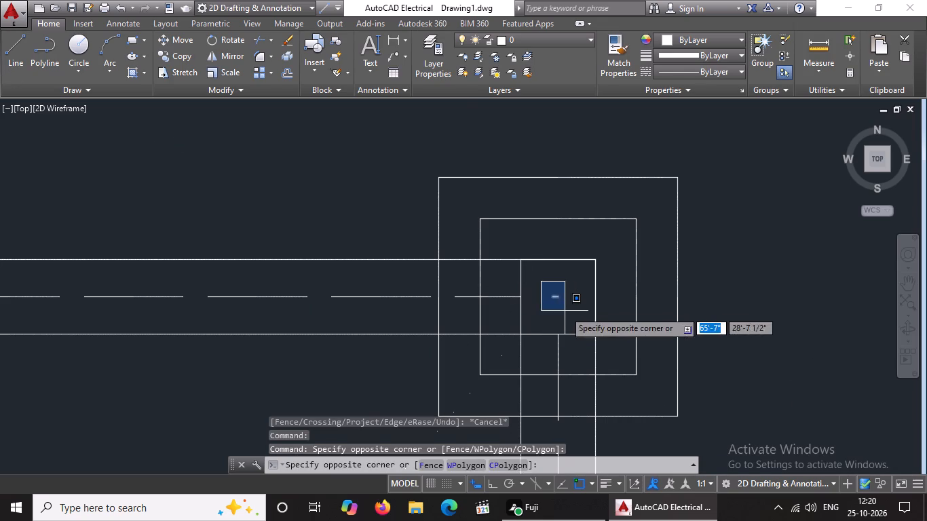
{"action": "left_click", "coordinate": [565, 311]}
{"action": "key", "text": "Delete"}
{"action": "key", "text": "Escape"}
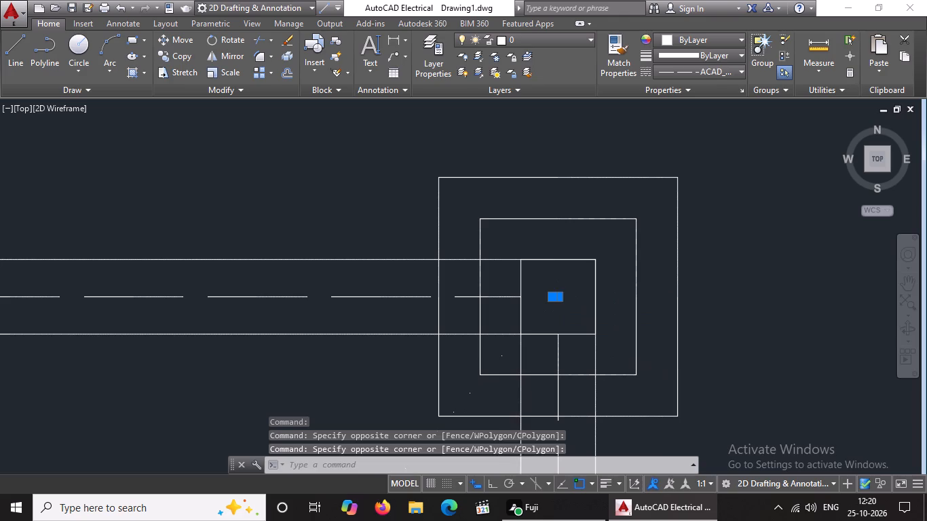
{"action": "left_click", "coordinate": [538, 278]}
{"action": "left_click", "coordinate": [576, 318]}
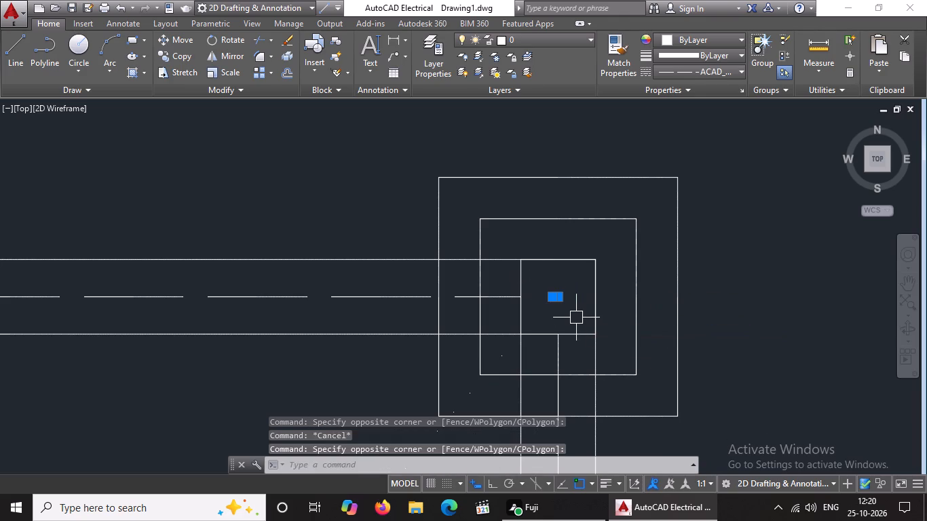
{"action": "key", "text": "Delete"}
Delete the remaining short centreline fragment inside the top row's third column square.
{"action": "scroll", "coordinate": [574, 319], "scroll_direction": "down", "scroll_amount": 5}
{"action": "middle_click_drag", "start_coordinate": [567, 310], "coordinate": [578, 244]}
{"action": "scroll", "coordinate": [575, 253], "scroll_direction": "down", "scroll_amount": 5}
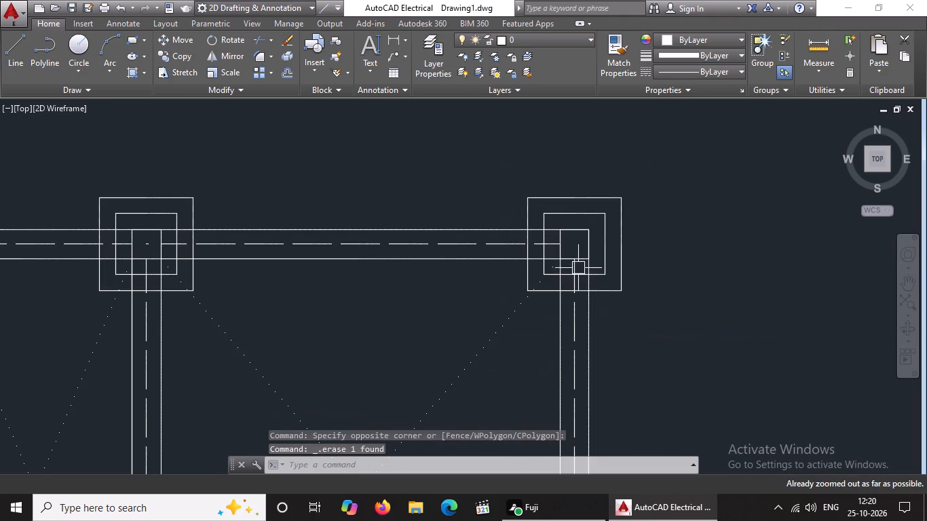
{"action": "scroll", "coordinate": [578, 268], "scroll_direction": "down", "scroll_amount": 3}
{"action": "scroll", "coordinate": [103, 248], "scroll_direction": "up", "scroll_amount": 2}
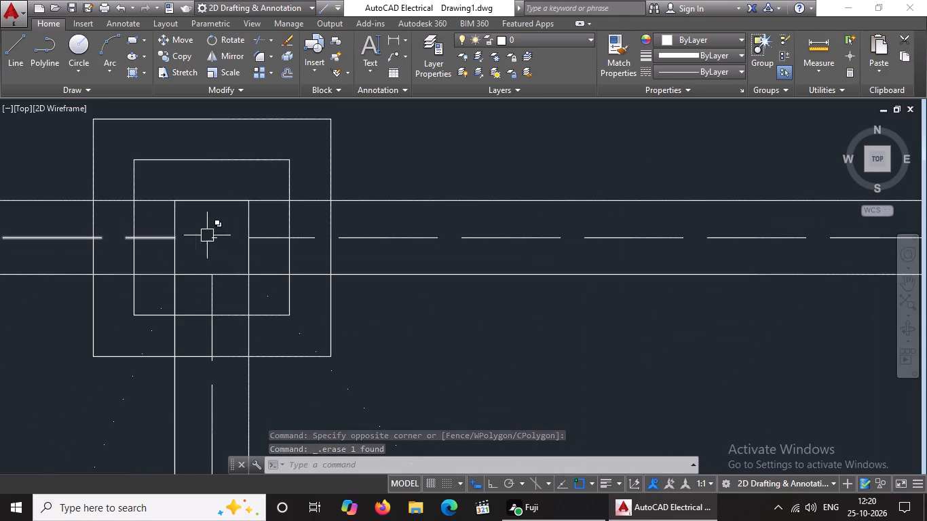
{"action": "left_click_drag", "start_coordinate": [194, 221], "coordinate": [203, 229]}
{"action": "left_click", "coordinate": [226, 254]}
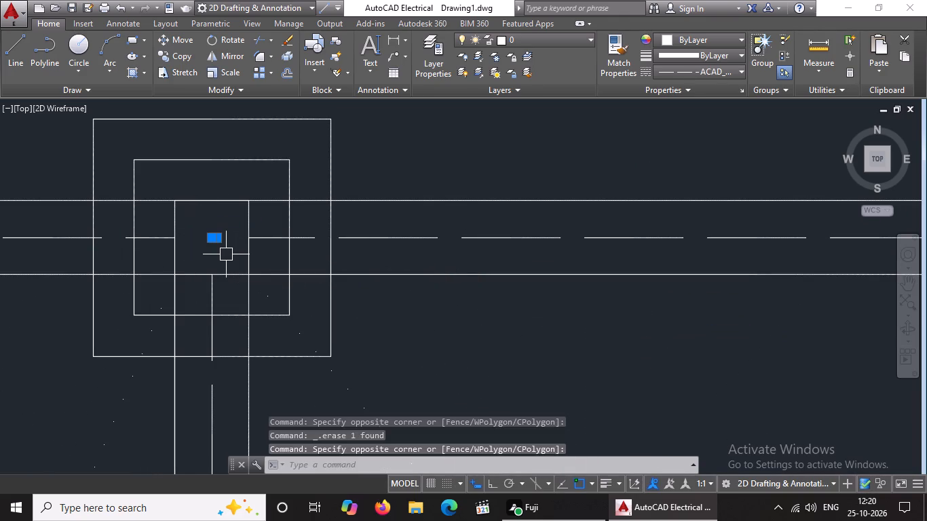
{"action": "key", "text": "Delete"}
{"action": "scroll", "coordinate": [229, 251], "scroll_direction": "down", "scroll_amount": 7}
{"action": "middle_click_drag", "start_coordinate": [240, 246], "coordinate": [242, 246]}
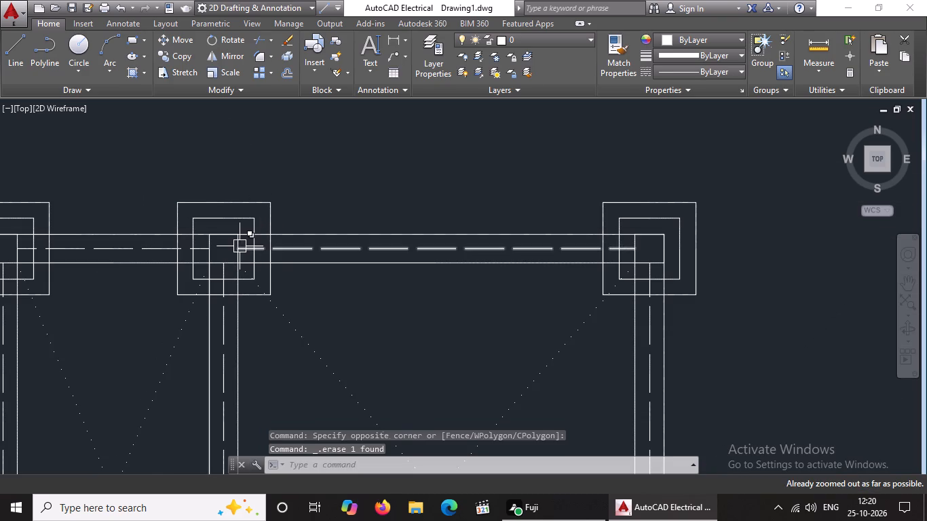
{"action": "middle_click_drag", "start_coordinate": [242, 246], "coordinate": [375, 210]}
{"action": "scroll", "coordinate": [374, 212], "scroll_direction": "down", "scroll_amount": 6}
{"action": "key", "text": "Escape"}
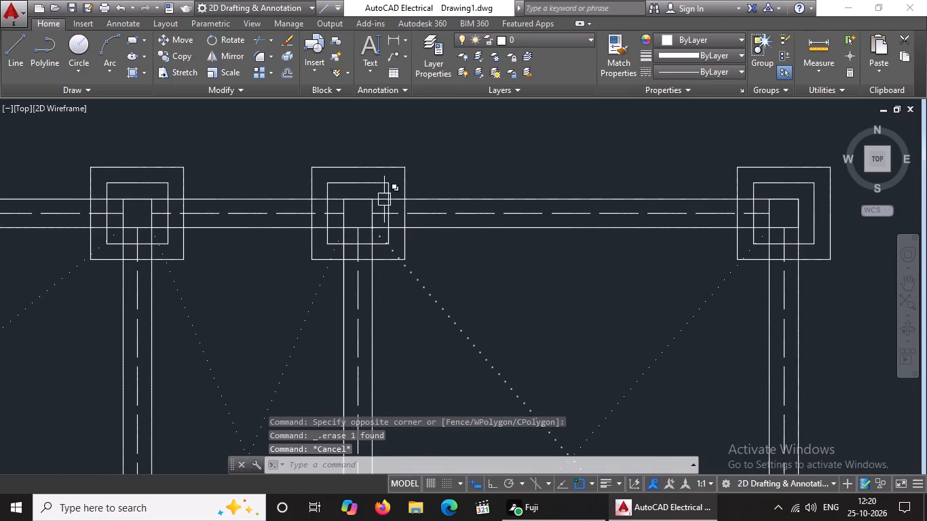
Draw lines joining the small column square to the inner offset square at both upper corners of the top row's leftmost column.
{"action": "scroll", "coordinate": [187, 226], "scroll_direction": "up", "scroll_amount": 1}
{"action": "middle_click_drag", "start_coordinate": [214, 231], "coordinate": [427, 264]}
{"action": "scroll", "coordinate": [136, 189], "scroll_direction": "down", "scroll_amount": 4}
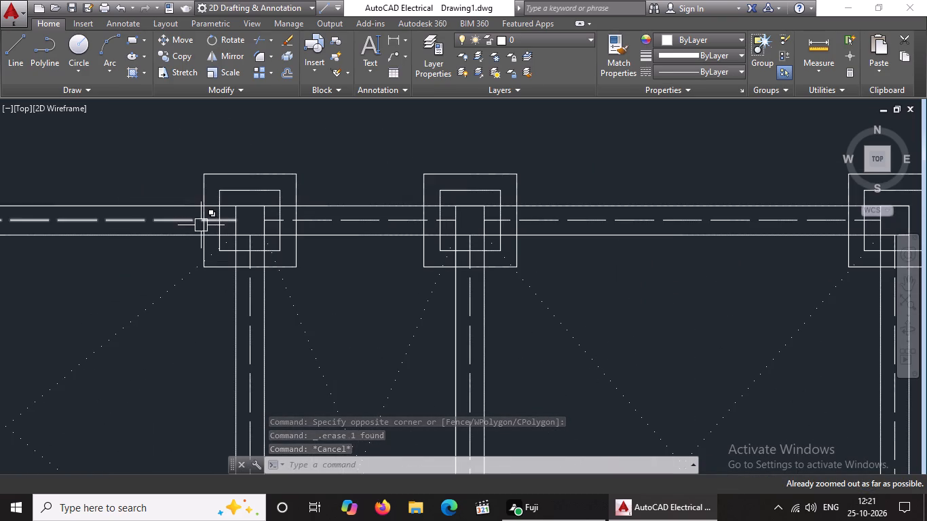
{"action": "scroll", "coordinate": [220, 235], "scroll_direction": "down", "scroll_amount": 1}
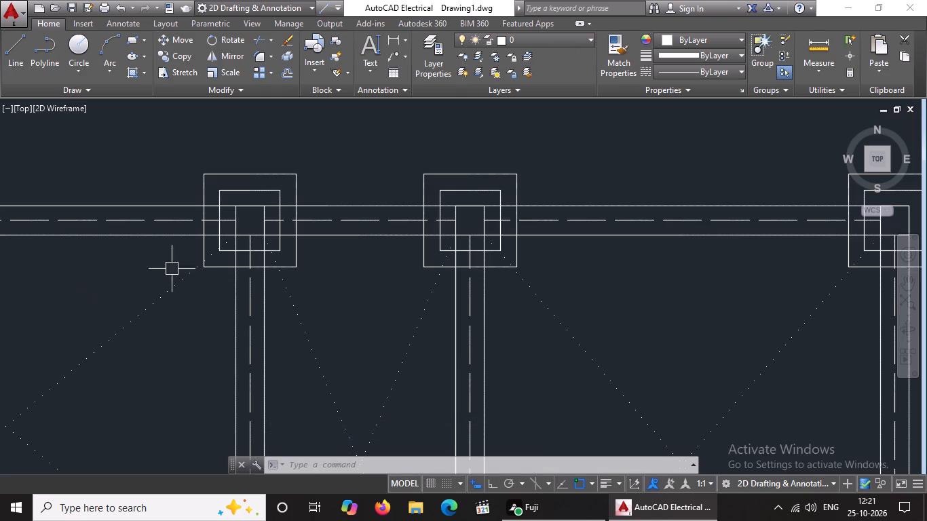
{"action": "middle_click_drag", "start_coordinate": [133, 264], "coordinate": [549, 311]}
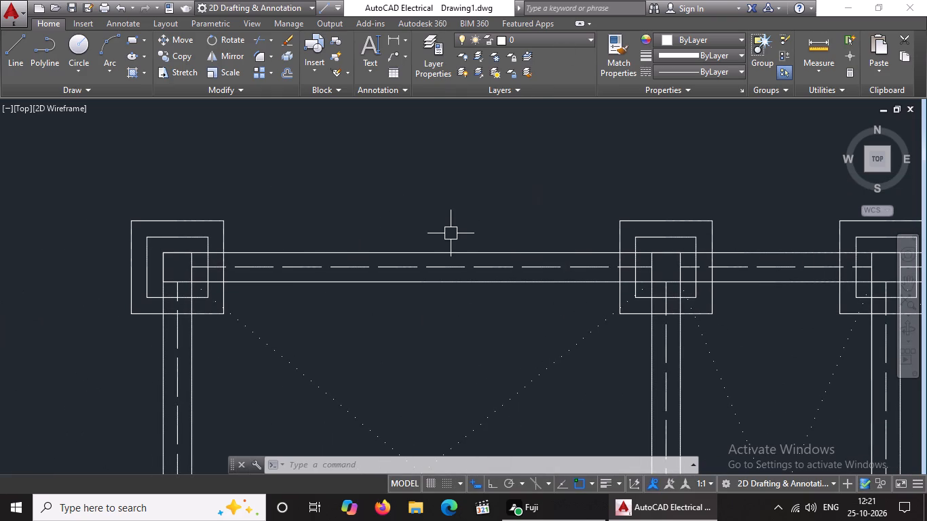
{"action": "key", "text": "l"}
{"action": "key", "text": "Return"}
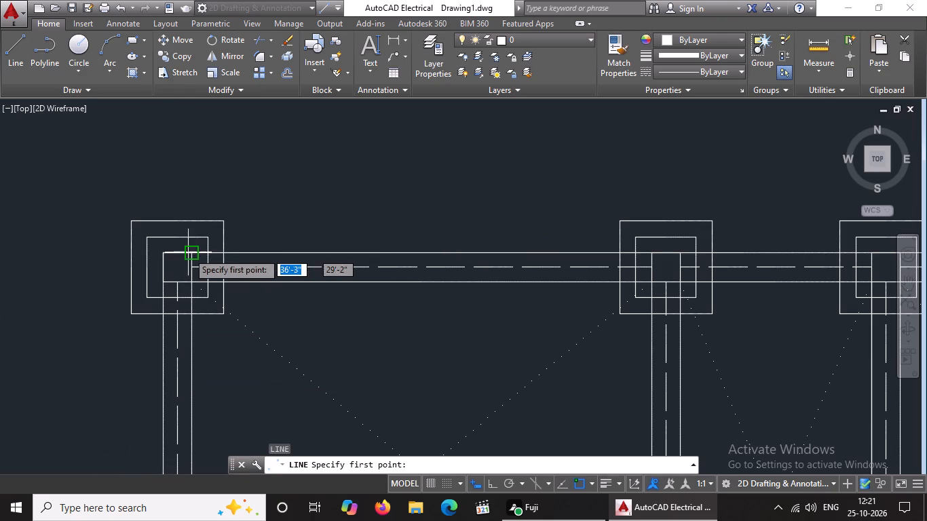
{"action": "left_click", "coordinate": [187, 253]}
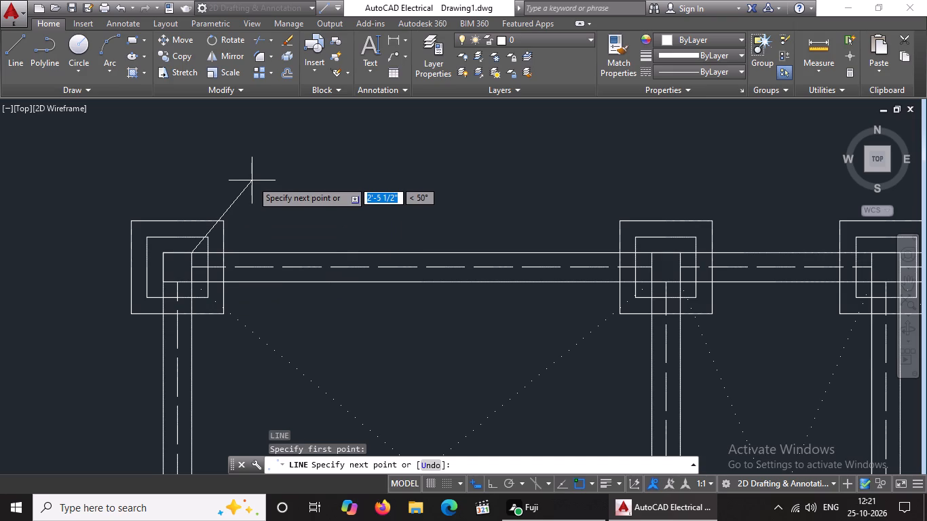
{"action": "left_click", "coordinate": [206, 238]}
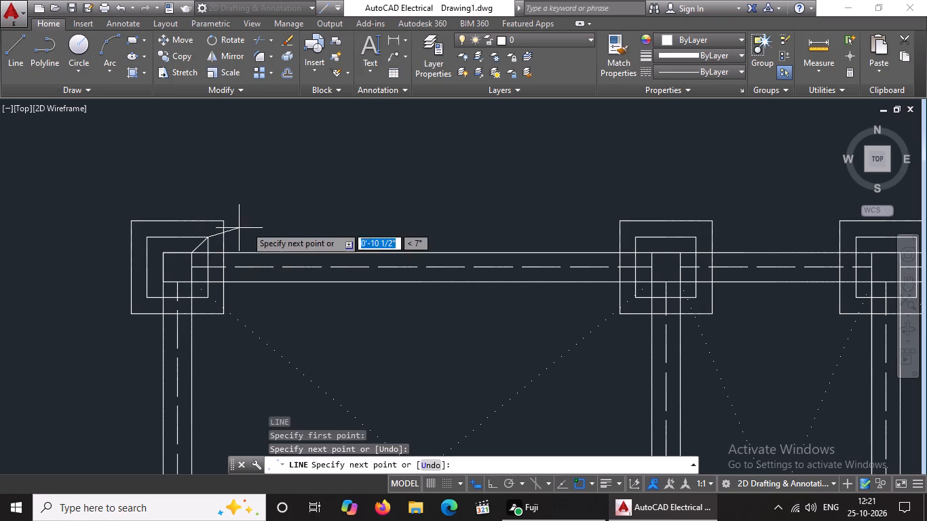
{"action": "key", "text": "Return"}
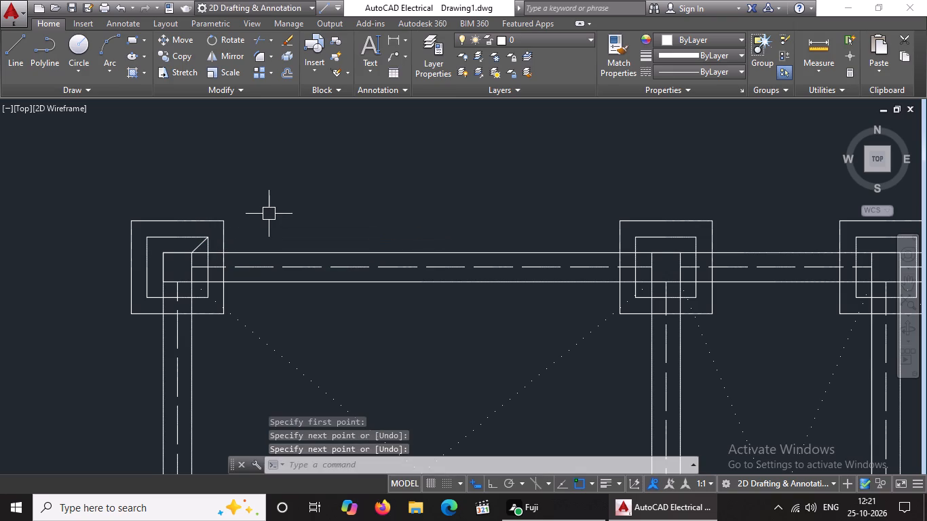
{"action": "key", "text": "l"}
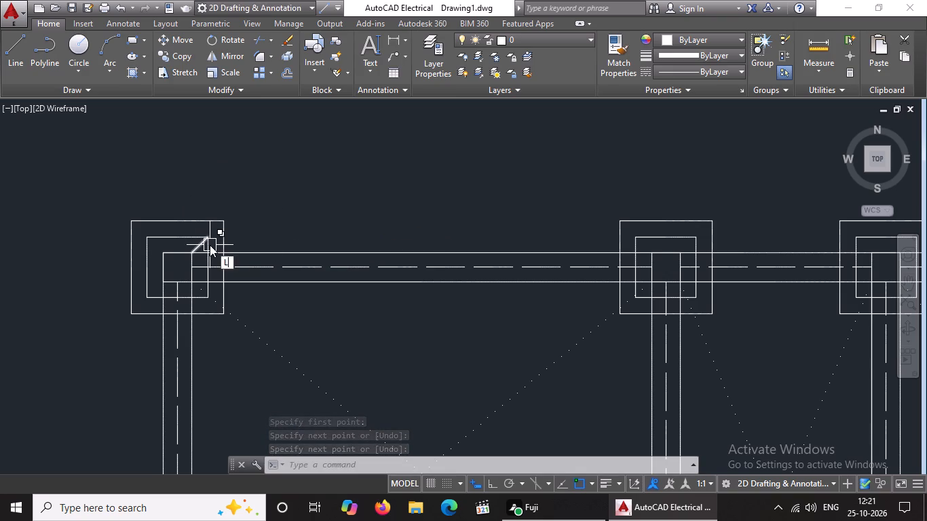
{"action": "key", "text": "Return"}
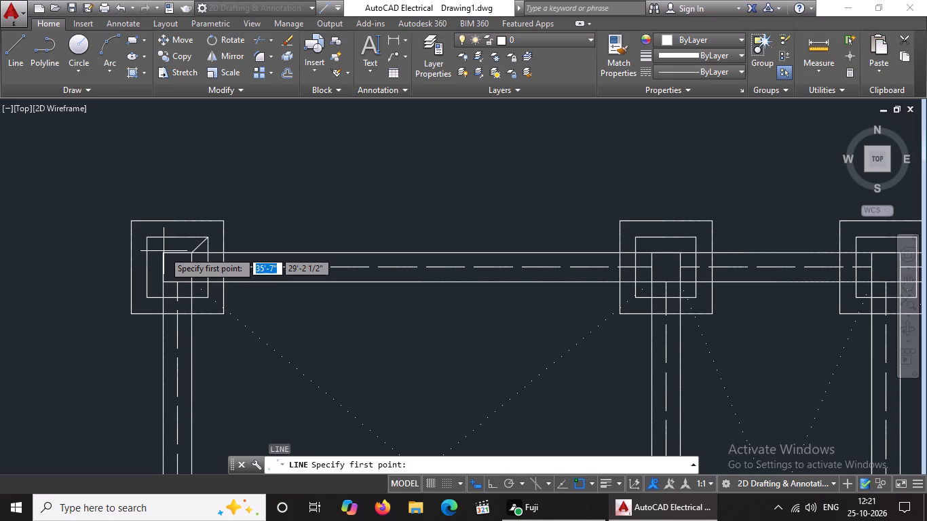
{"action": "left_click", "coordinate": [164, 256]}
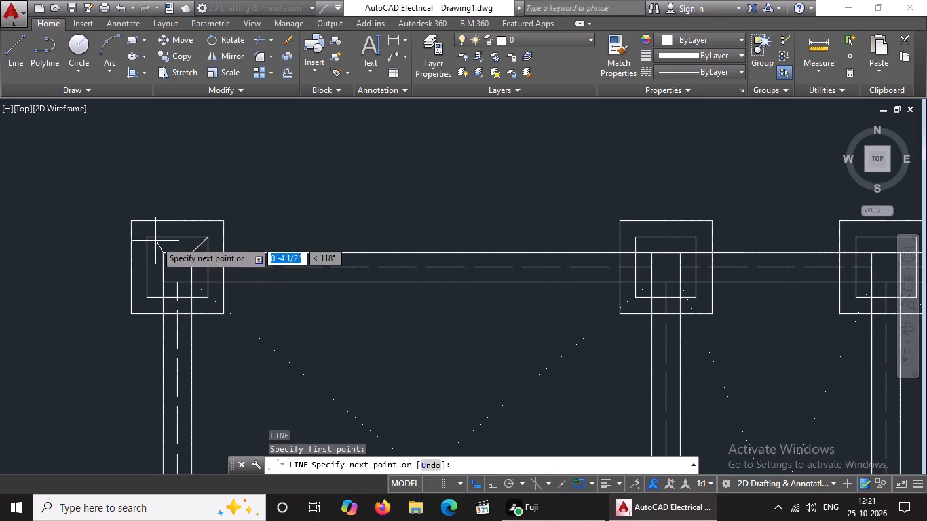
{"action": "left_click", "coordinate": [146, 239]}
{"action": "key", "text": "Return"}
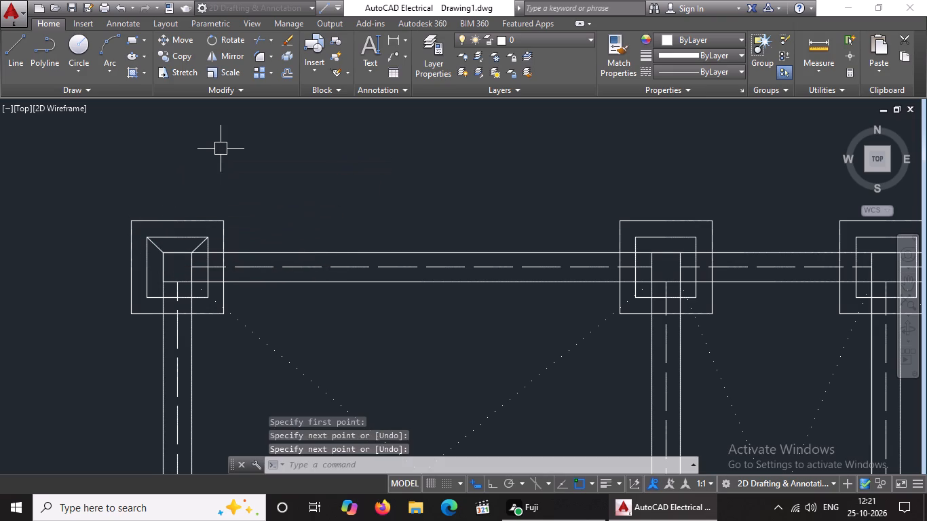
Draw lines joining the inner offset square to the small column square at both lower corners of the top row's leftmost column.
{"action": "key", "text": "l"}
{"action": "key", "text": "Return"}
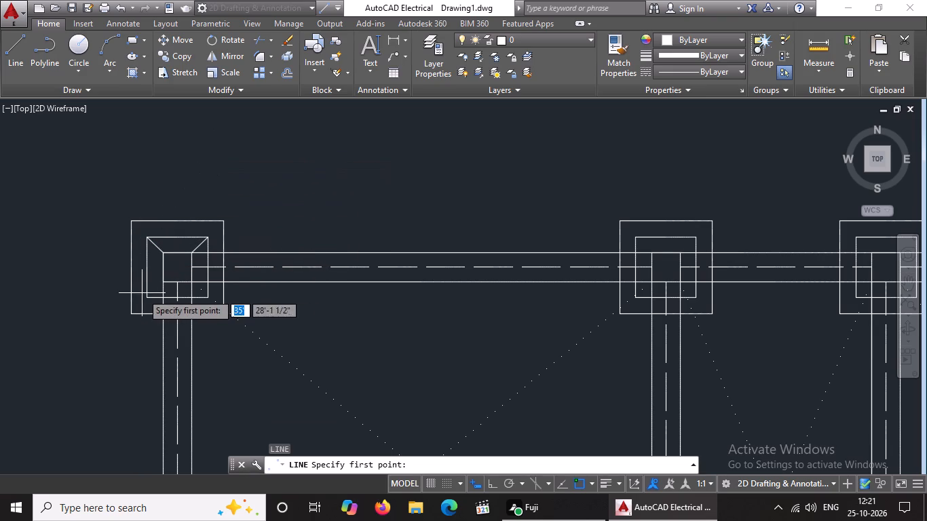
{"action": "left_click", "coordinate": [148, 297]}
{"action": "left_click_drag", "start_coordinate": [164, 282], "coordinate": [172, 276]}
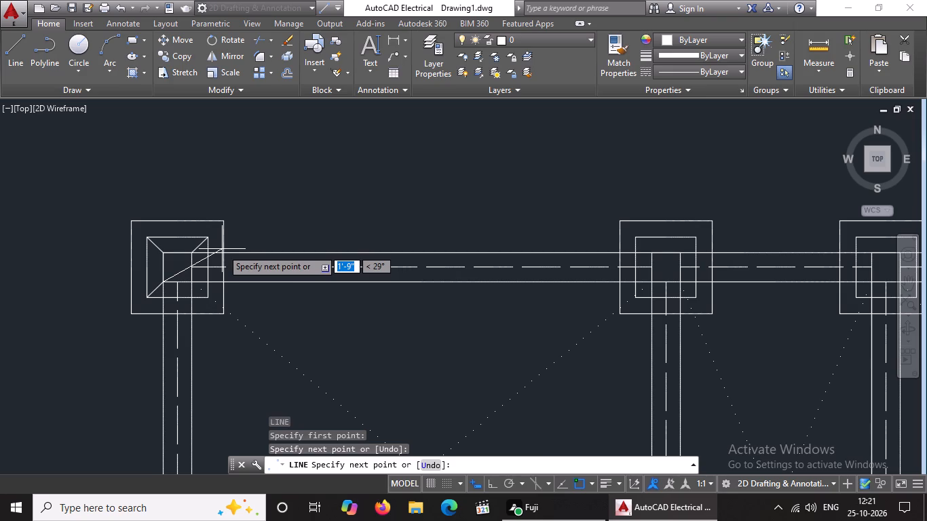
{"action": "key", "text": "Return"}
{"action": "key", "text": "l"}
{"action": "key", "text": "Return"}
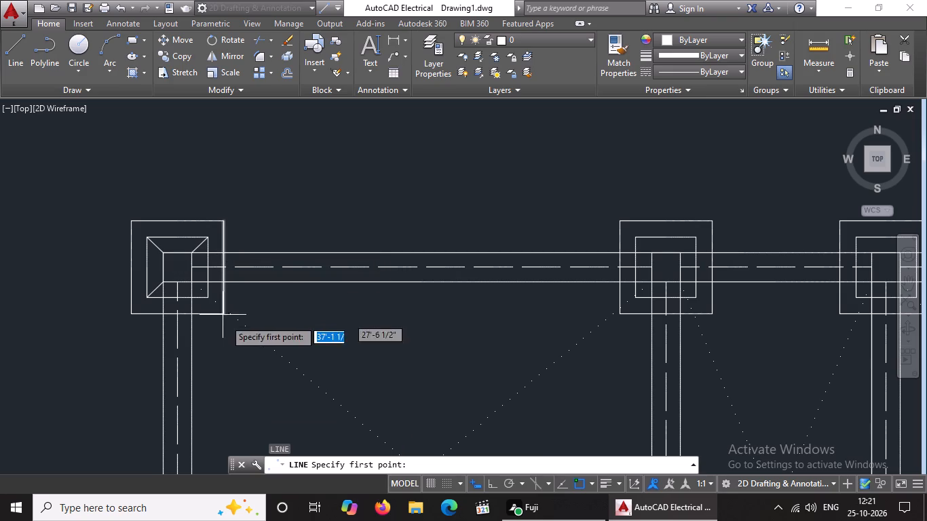
{"action": "left_click", "coordinate": [191, 284]}
{"action": "left_click", "coordinate": [202, 298]}
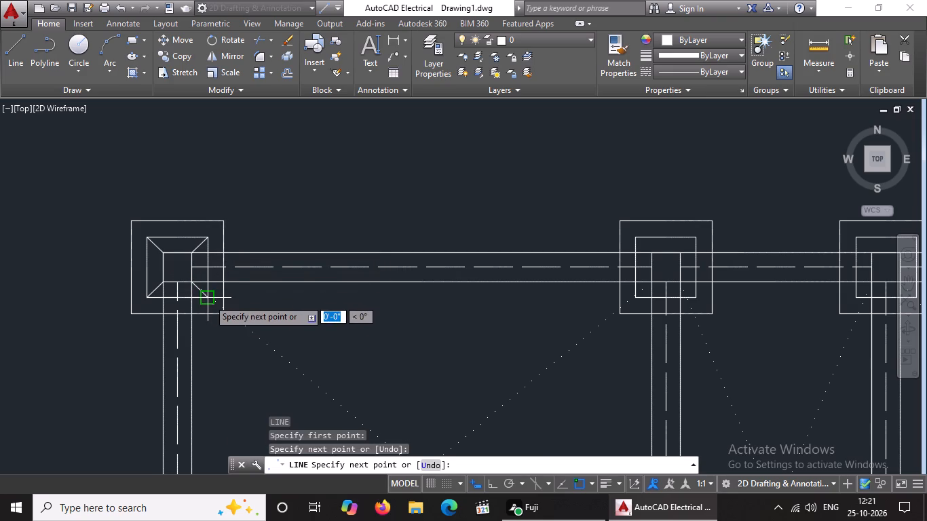
{"action": "key", "text": "Return"}
Draw lines joining the small column square to the inner offset square at both upper corners of the top row's second column.
{"action": "key", "text": "l"}
{"action": "key", "text": "Return"}
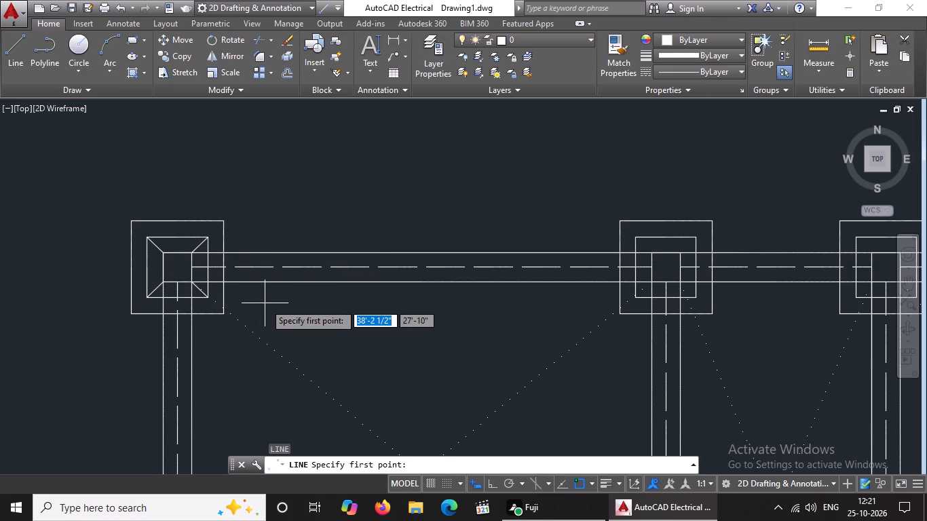
{"action": "scroll", "coordinate": [320, 320], "scroll_direction": "down", "scroll_amount": 2}
{"action": "middle_click_drag", "start_coordinate": [397, 309], "coordinate": [121, 351]}
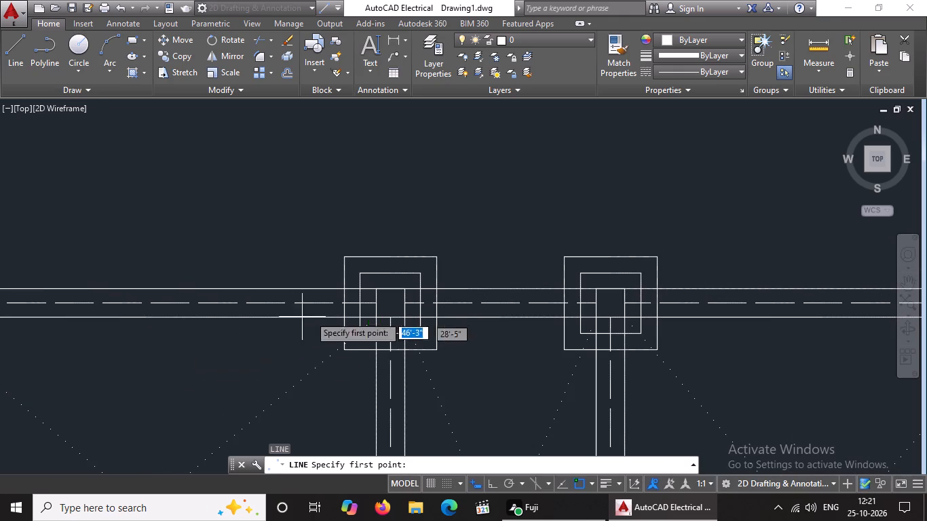
{"action": "left_click", "coordinate": [403, 290]}
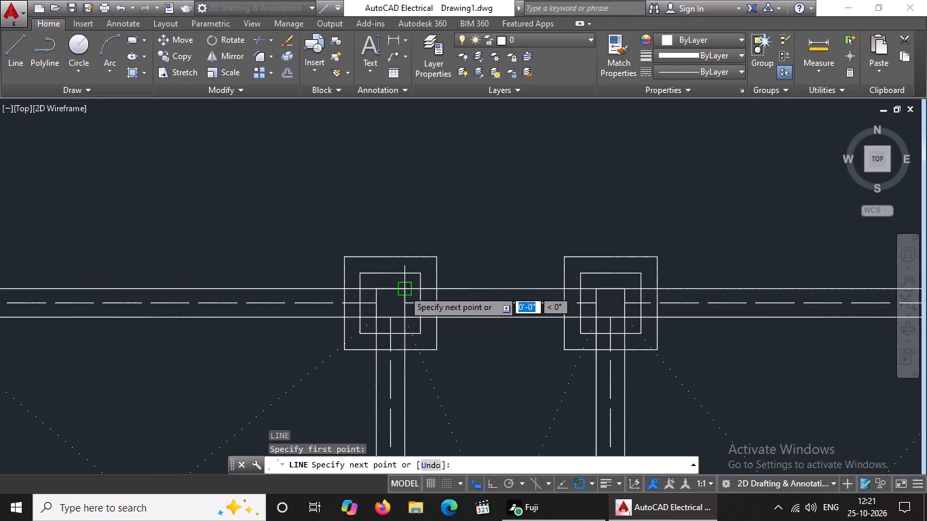
{"action": "left_click_drag", "start_coordinate": [419, 275], "coordinate": [423, 265]}
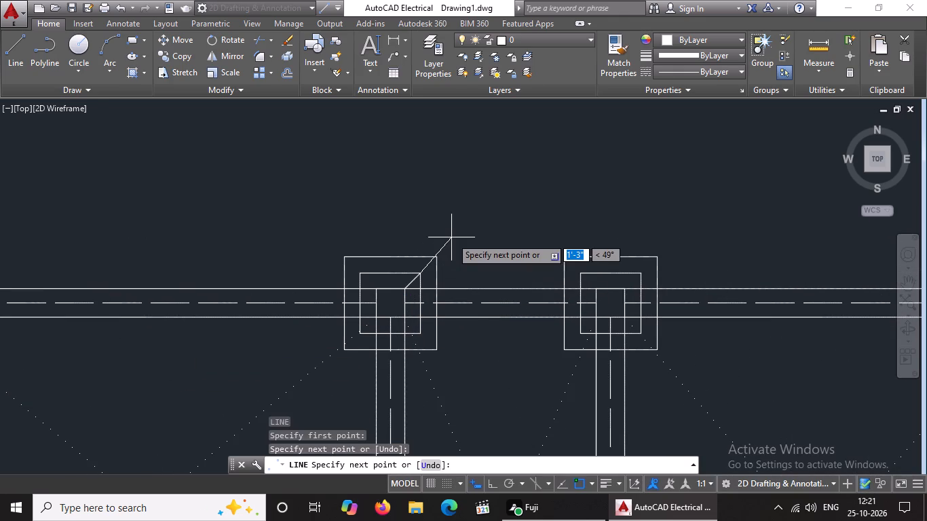
{"action": "key", "text": "Return"}
{"action": "key", "text": "l"}
{"action": "key", "text": "Return"}
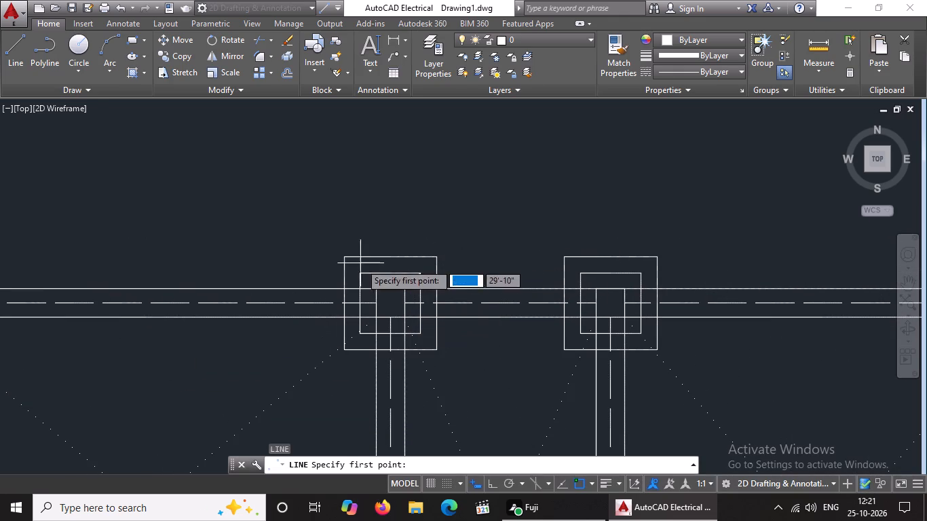
{"action": "left_click", "coordinate": [361, 271]}
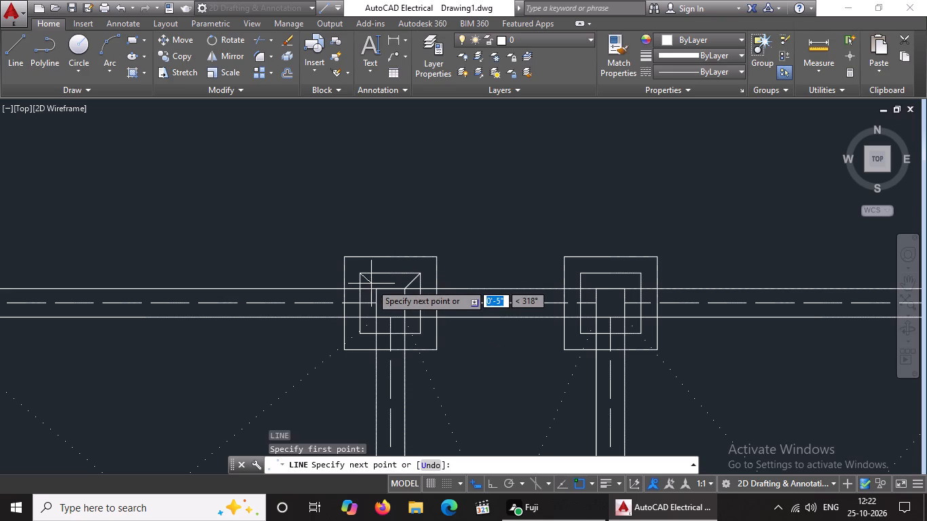
{"action": "left_click", "coordinate": [375, 288]}
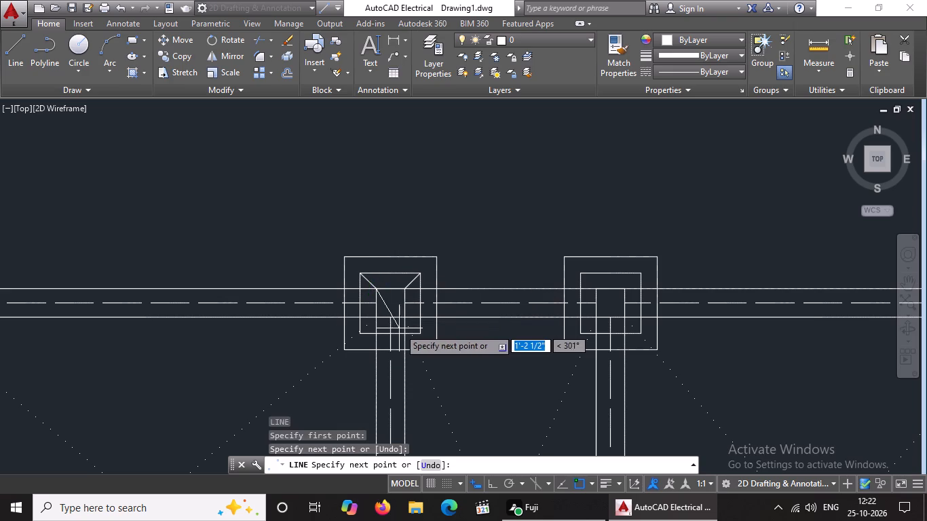
{"action": "key", "text": "Return"}
Draw lines joining the inner offset square to the small column square at both lower corners of the top row's second column.
{"action": "key", "text": "l"}
{"action": "key", "text": "Return"}
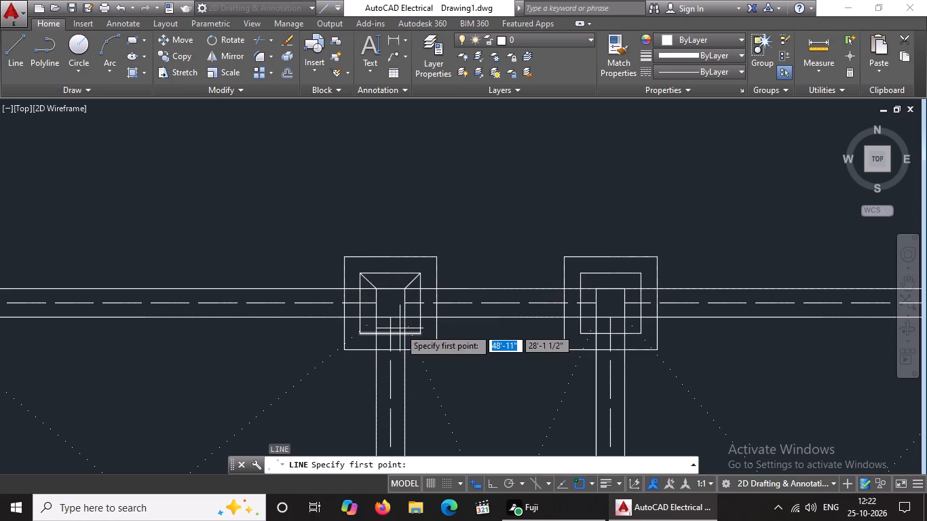
{"action": "left_click", "coordinate": [361, 334]}
{"action": "left_click_drag", "start_coordinate": [373, 318], "coordinate": [387, 307]}
{"action": "key", "text": "Return"}
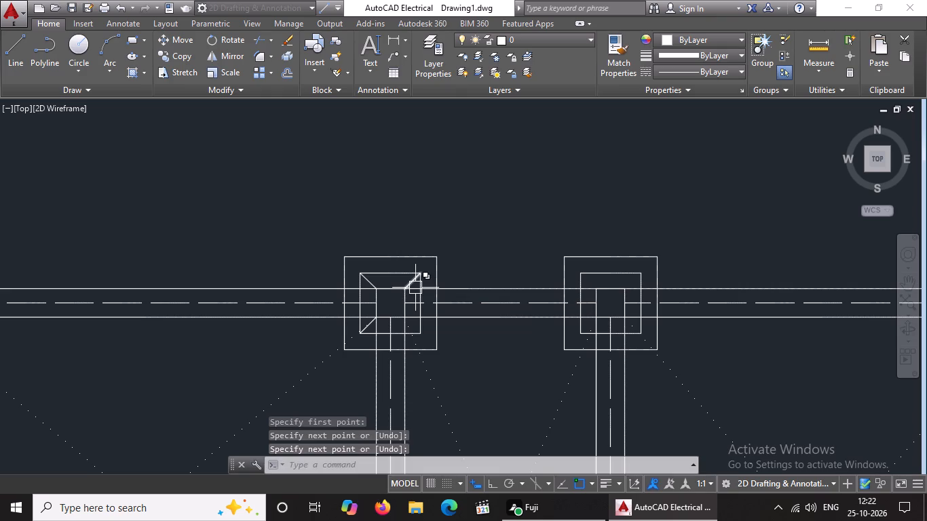
{"action": "key", "text": "l"}
{"action": "key", "text": "Return"}
{"action": "left_click", "coordinate": [405, 314]}
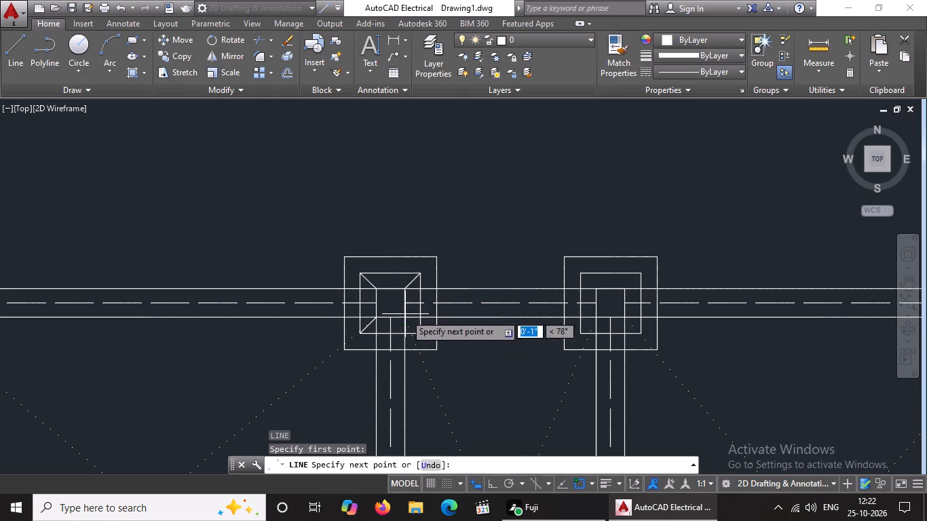
{"action": "left_click", "coordinate": [419, 336]}
{"action": "key", "text": "Return"}
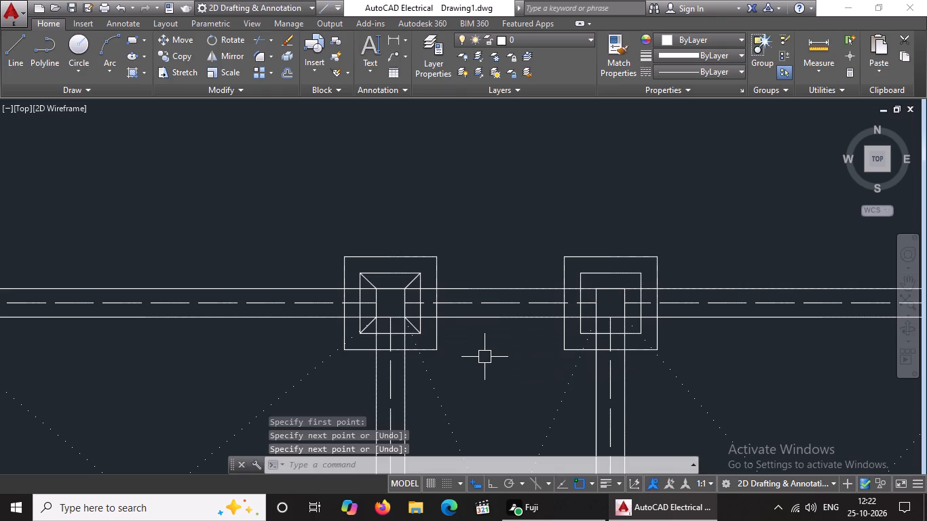
Draw lines joining the inner offset square to the small column square at both left-hand corners of the top row's third column.
{"action": "key", "text": "l"}
{"action": "key", "text": "Return"}
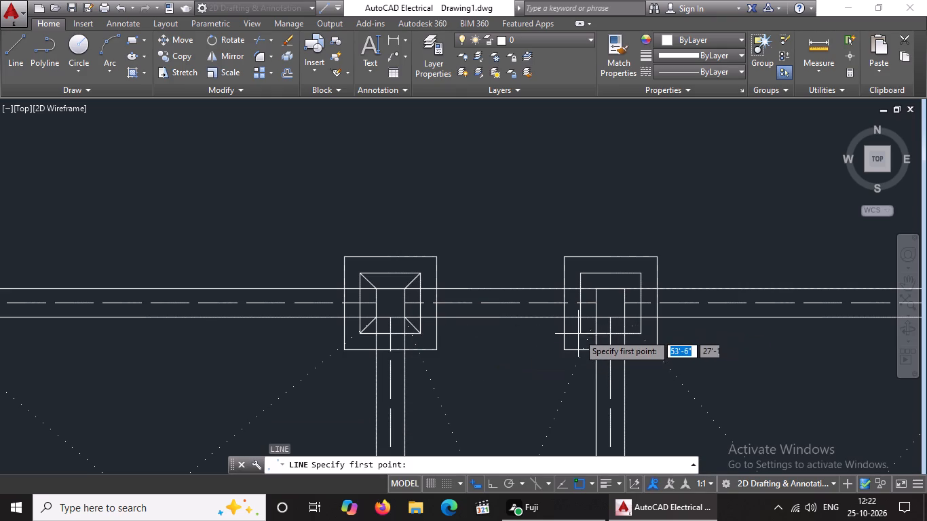
{"action": "left_click", "coordinate": [584, 332]}
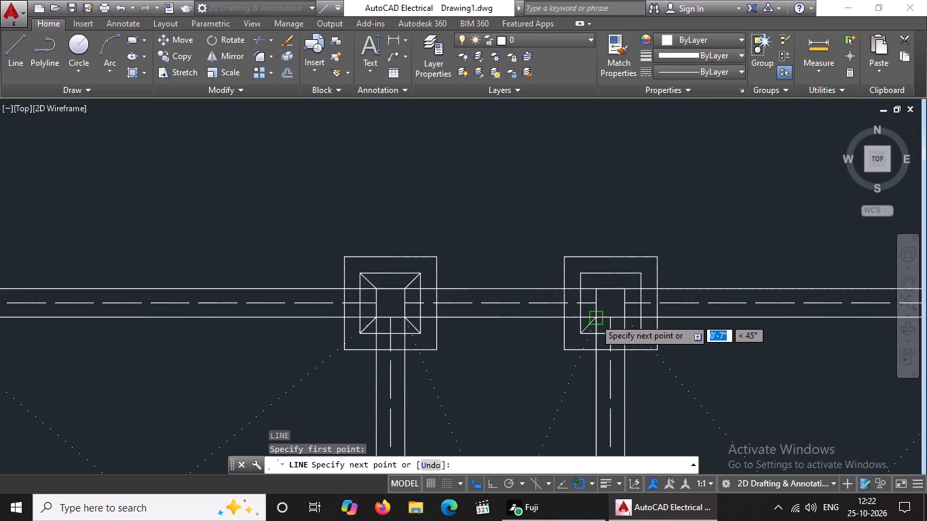
{"action": "left_click", "coordinate": [594, 318]}
{"action": "key", "text": "Return"}
{"action": "key", "text": "l"}
{"action": "key", "text": "Return"}
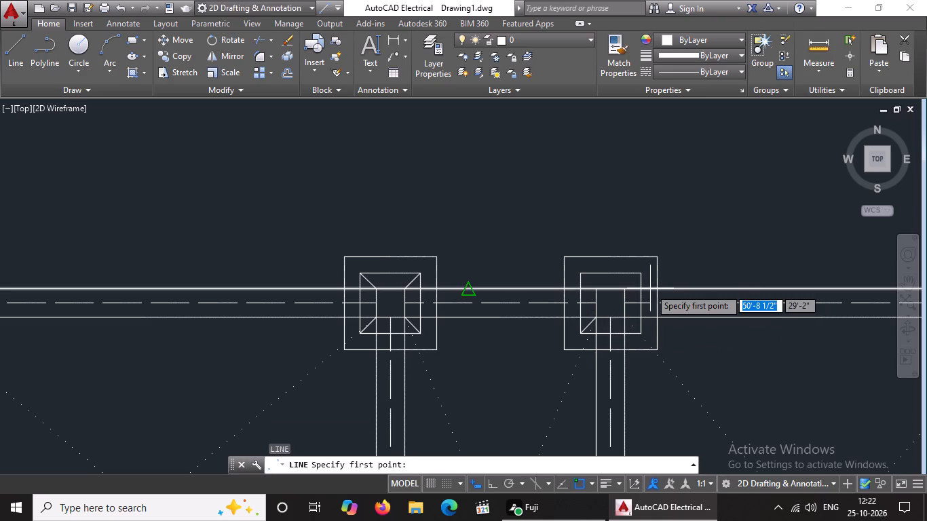
{"action": "left_click", "coordinate": [580, 274]}
{"action": "left_click_drag", "start_coordinate": [598, 288], "coordinate": [604, 302]}
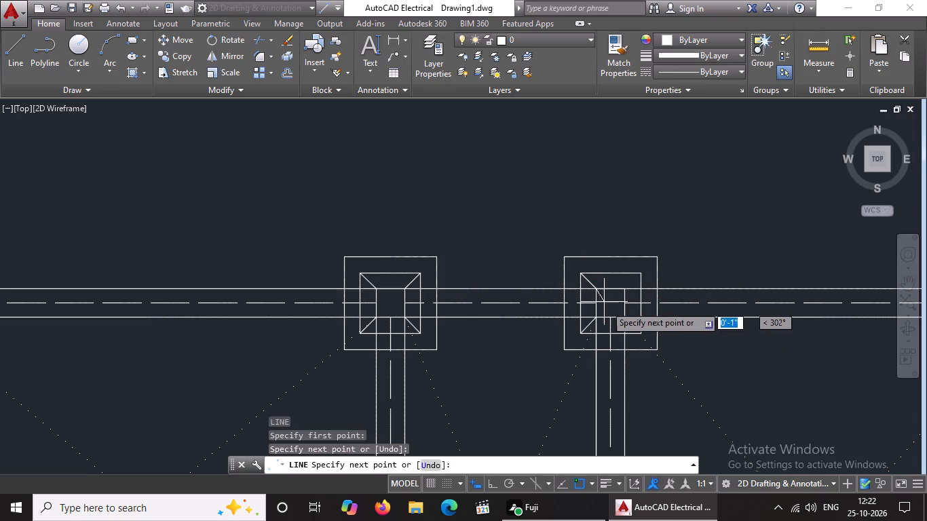
{"action": "key", "text": "Return"}
Draw lines joining the small column square to the inner offset square at both right-hand corners of the top row's third column.
{"action": "key", "text": "l"}
{"action": "key", "text": "Return"}
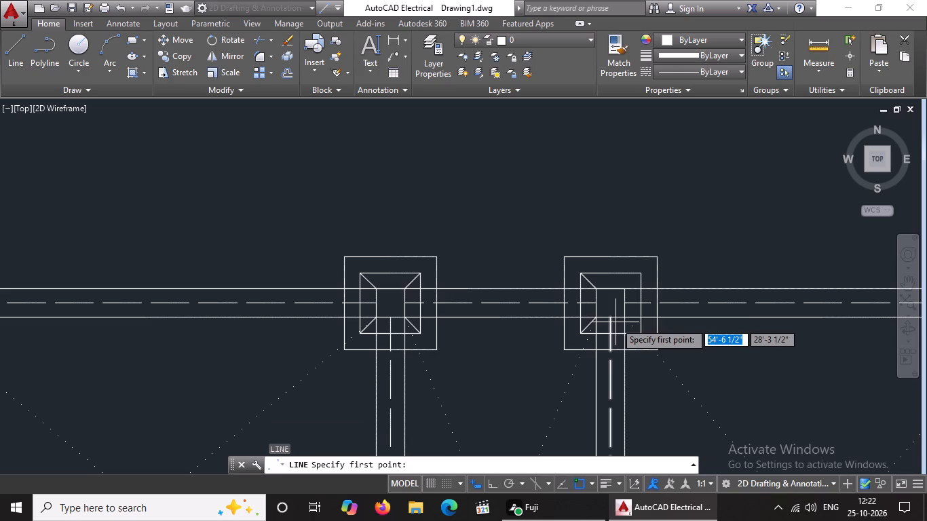
{"action": "left_click", "coordinate": [622, 288]}
{"action": "left_click_drag", "start_coordinate": [641, 274], "coordinate": [645, 268]}
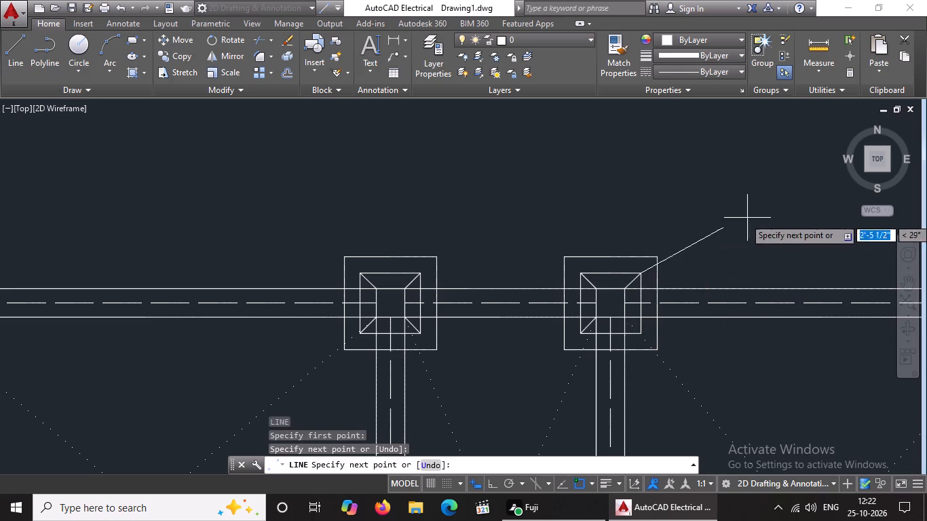
{"action": "key", "text": "Return"}
{"action": "key", "text": "l"}
{"action": "key", "text": "Return"}
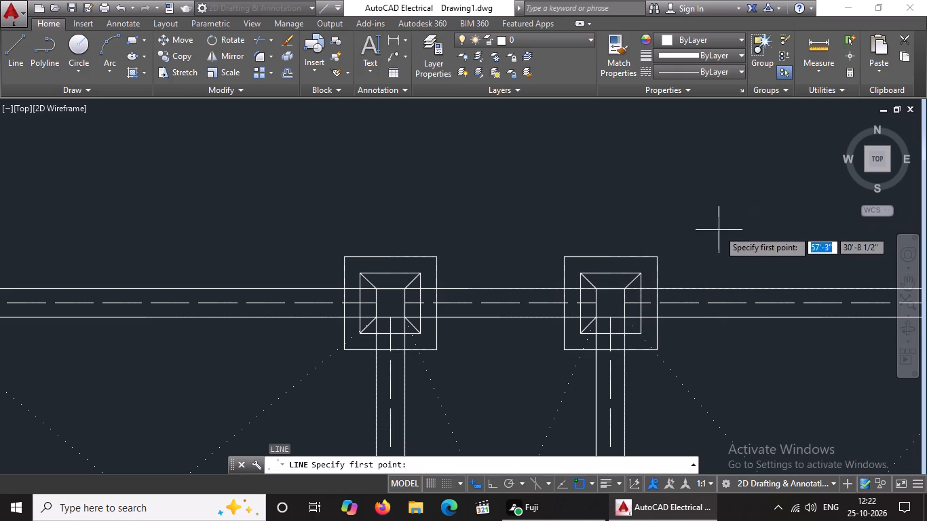
{"action": "left_click", "coordinate": [630, 318]}
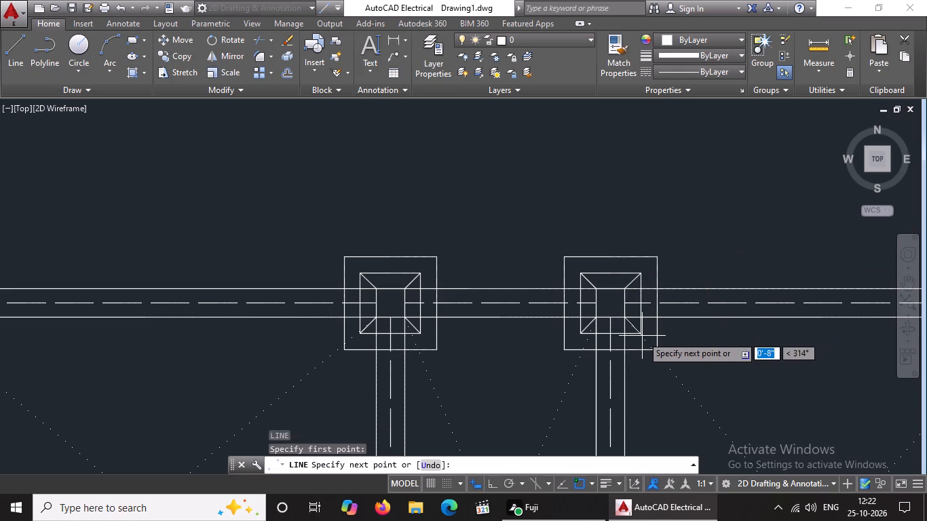
{"action": "left_click_drag", "start_coordinate": [640, 333], "coordinate": [665, 329]}
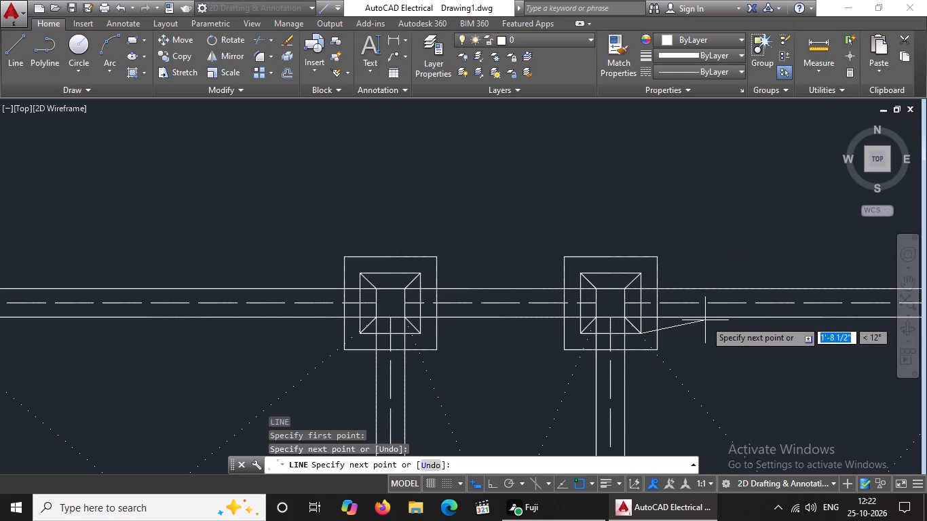
{"action": "key", "text": "Return"}
Draw a line joining the inner offset square to the small column square at the lower-left corner of the top row's rightmost column.
{"action": "scroll", "coordinate": [658, 345], "scroll_direction": "down", "scroll_amount": 5}
{"action": "middle_click_drag", "start_coordinate": [632, 351], "coordinate": [266, 294]}
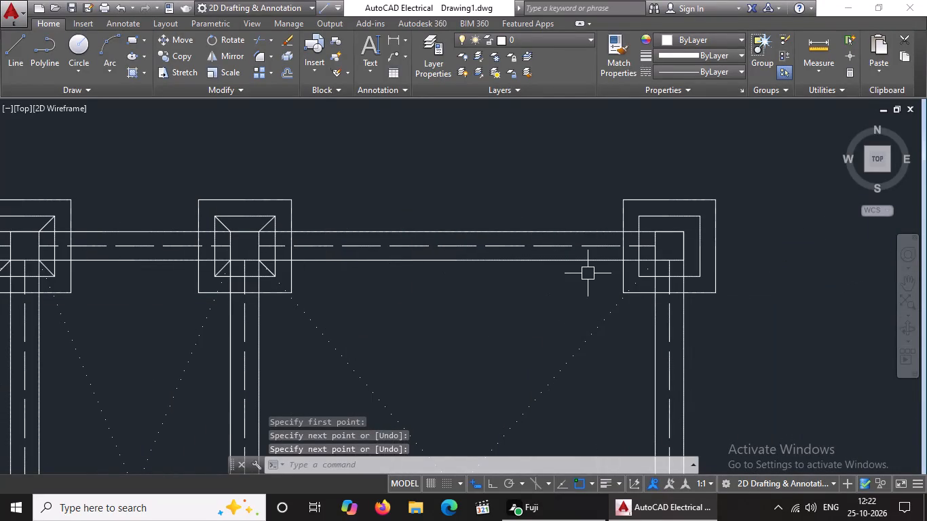
{"action": "key", "text": "l"}
{"action": "key", "text": "Return"}
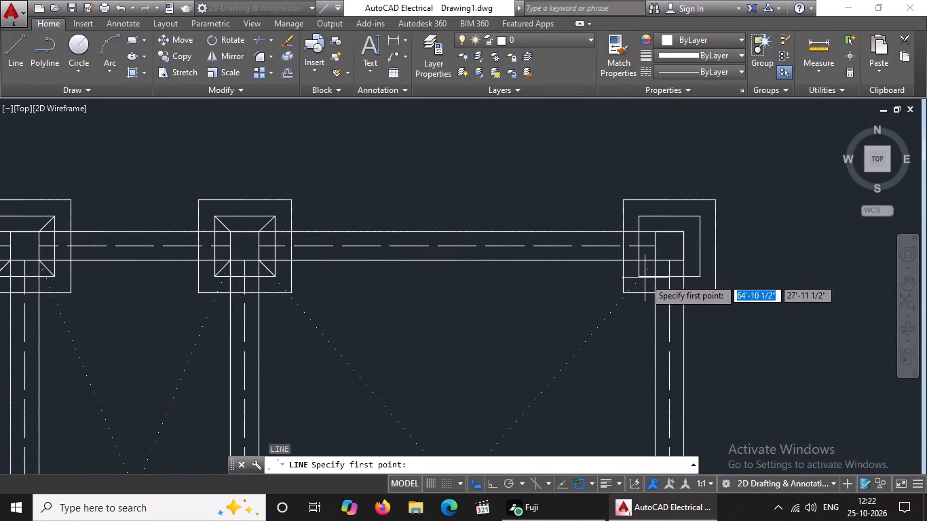
{"action": "left_click", "coordinate": [641, 277]}
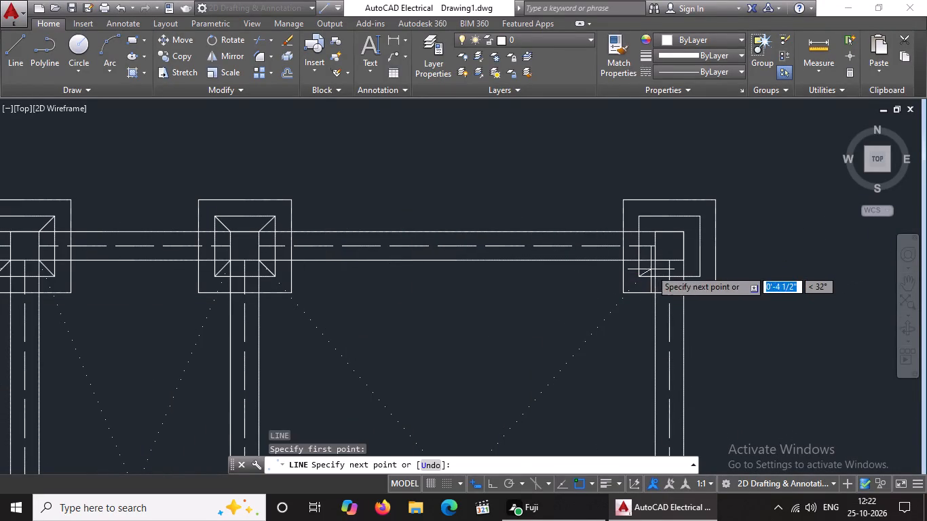
{"action": "left_click", "coordinate": [654, 260]}
{"action": "key", "text": "Return"}
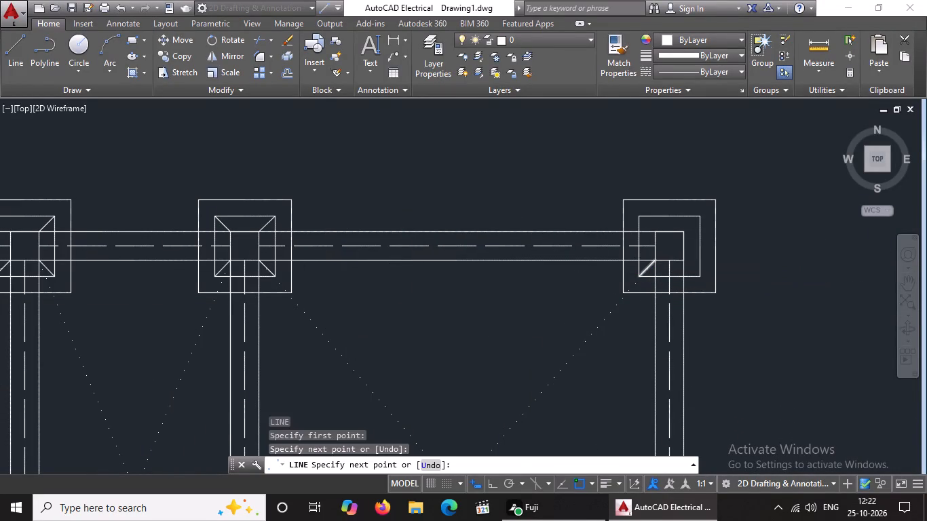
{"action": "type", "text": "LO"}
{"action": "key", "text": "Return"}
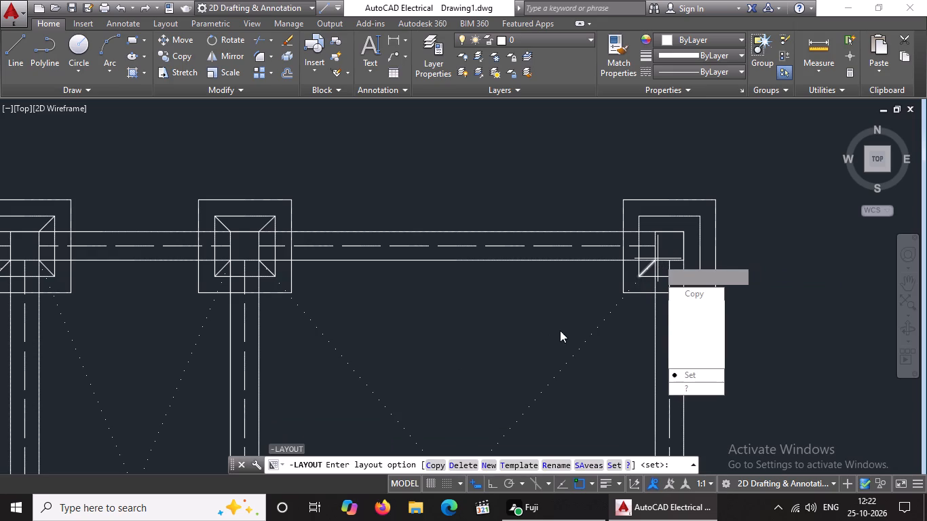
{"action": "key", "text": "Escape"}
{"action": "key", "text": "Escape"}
Draw lines joining the small column square and inner offset square at both upper corners of the top row's rightmost column.
{"action": "key", "text": "l"}
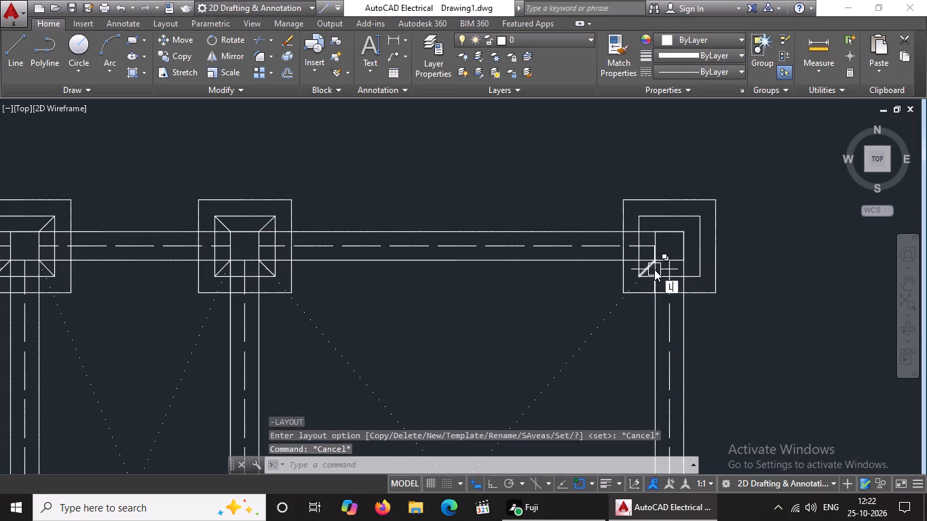
{"action": "key", "text": "Return"}
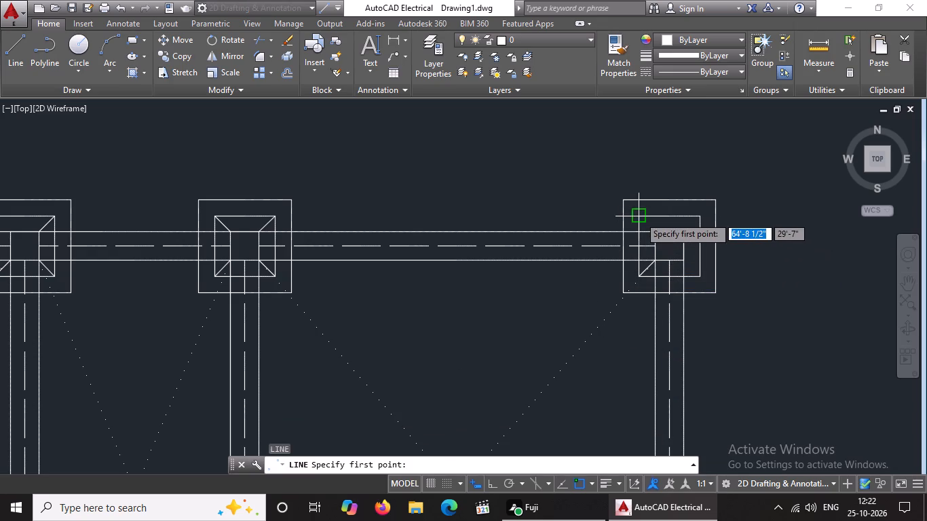
{"action": "left_click", "coordinate": [639, 216]}
{"action": "left_click_drag", "start_coordinate": [656, 231], "coordinate": [668, 242]}
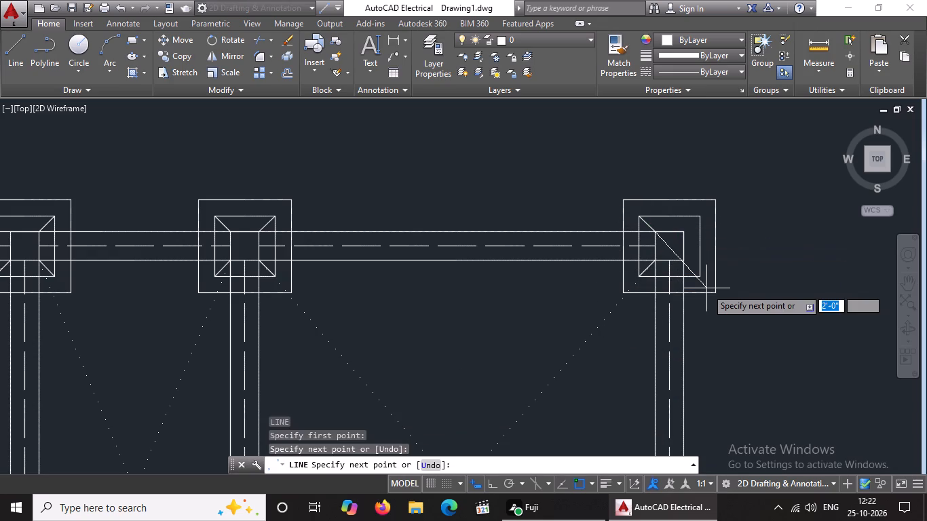
{"action": "key", "text": "Return"}
{"action": "key", "text": "l"}
{"action": "key", "text": "Return"}
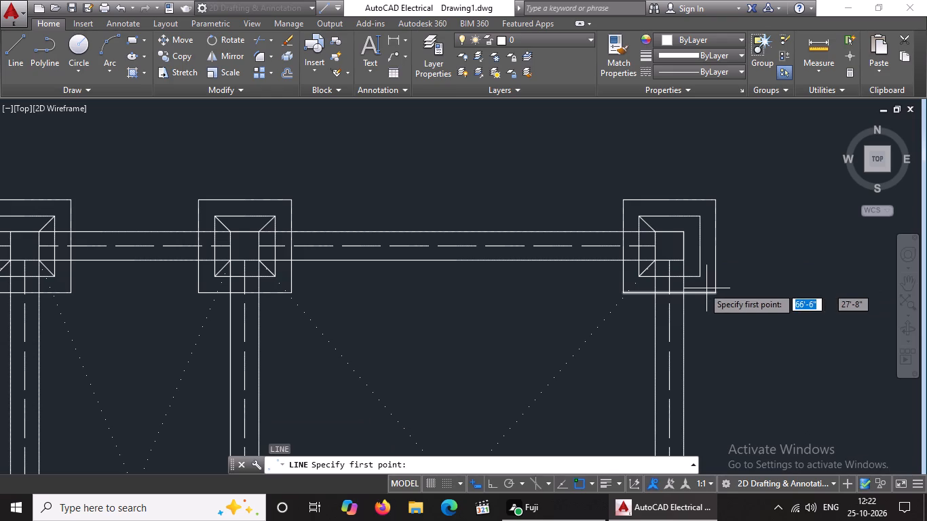
{"action": "left_click_drag", "start_coordinate": [685, 235], "coordinate": [691, 231]}
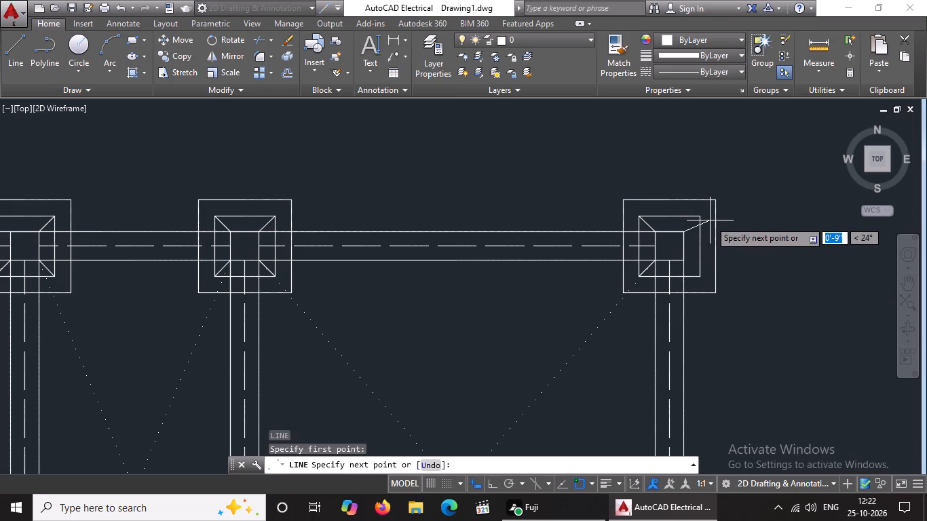
{"action": "left_click", "coordinate": [701, 216]}
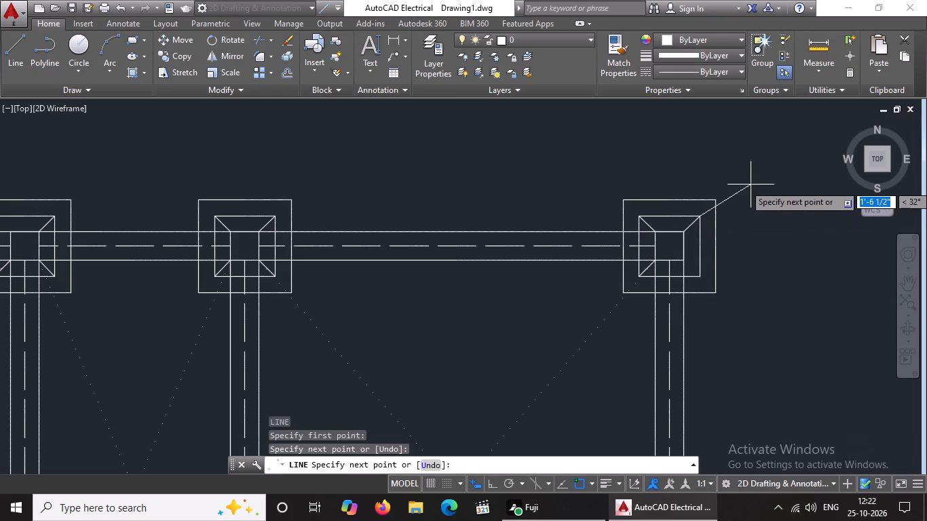
{"action": "key", "text": "Return"}
Draw a line joining the small column square to the inner offset square at the lower-right corner of the top row's rightmost column.
{"action": "key", "text": "l"}
{"action": "key", "text": "Return"}
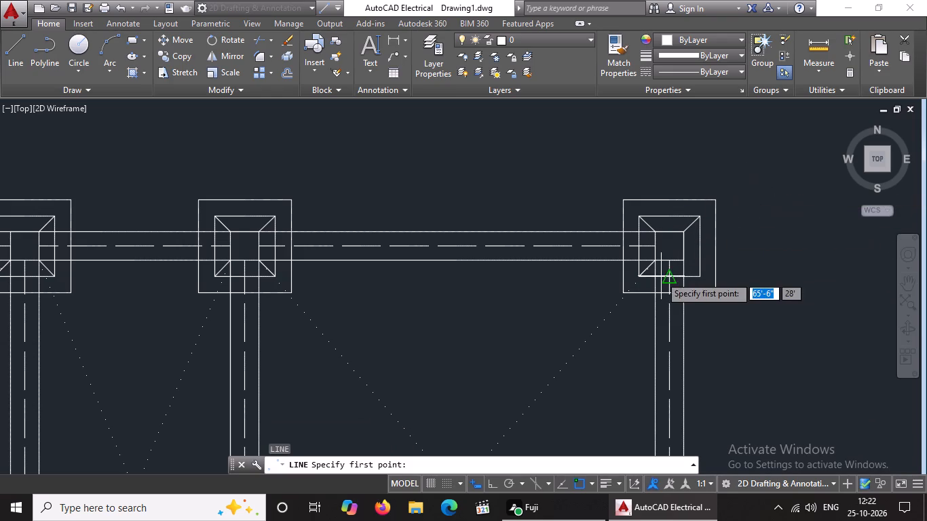
{"action": "left_click", "coordinate": [683, 259]}
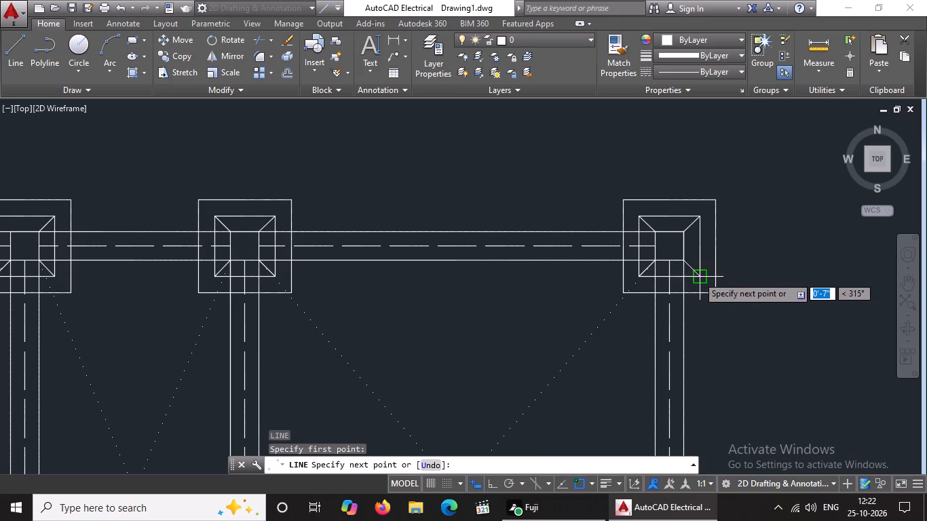
{"action": "left_click", "coordinate": [698, 275]}
{"action": "key", "text": "Return"}
Draw lines joining the small column square and inner offset square at both upper corners of the column below the top row's rightmost column.
{"action": "scroll", "coordinate": [698, 275], "scroll_direction": "down", "scroll_amount": 4}
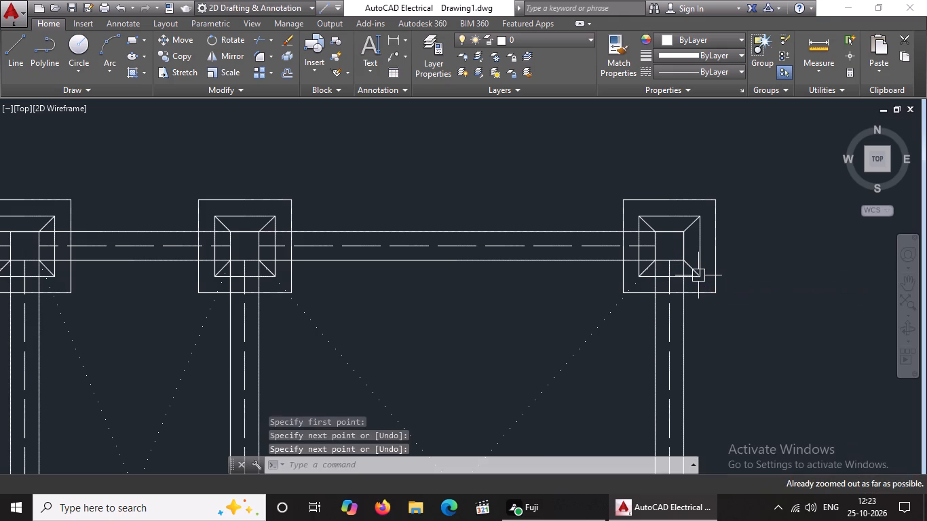
{"action": "scroll", "coordinate": [698, 275], "scroll_direction": "down", "scroll_amount": 1}
{"action": "middle_click_drag", "start_coordinate": [627, 294], "coordinate": [672, 170]}
{"action": "middle_click_drag", "start_coordinate": [665, 248], "coordinate": [669, 229]}
{"action": "scroll", "coordinate": [654, 315], "scroll_direction": "down", "scroll_amount": 3}
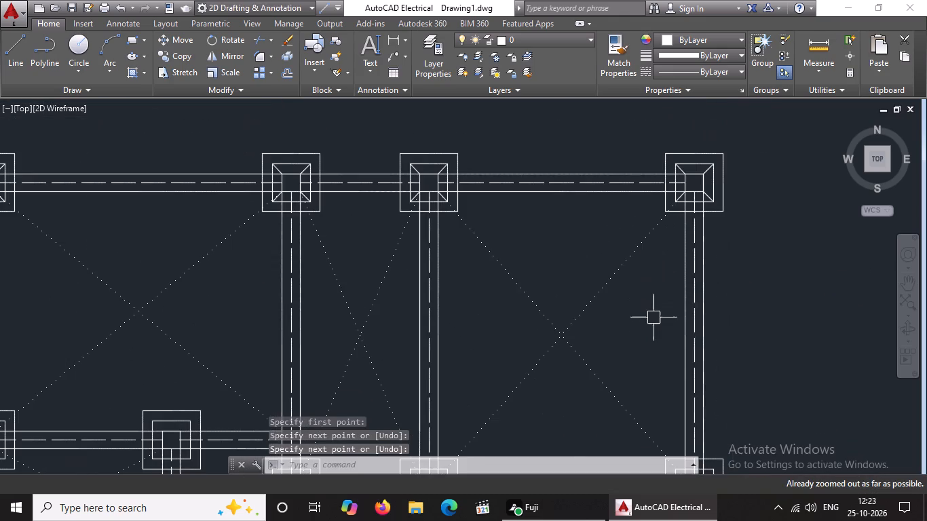
{"action": "scroll", "coordinate": [654, 317], "scroll_direction": "down", "scroll_amount": 3}
{"action": "scroll", "coordinate": [651, 347], "scroll_direction": "up", "scroll_amount": 1}
{"action": "middle_click_drag", "start_coordinate": [648, 343], "coordinate": [659, 250]}
{"action": "scroll", "coordinate": [657, 247], "scroll_direction": "down", "scroll_amount": 4}
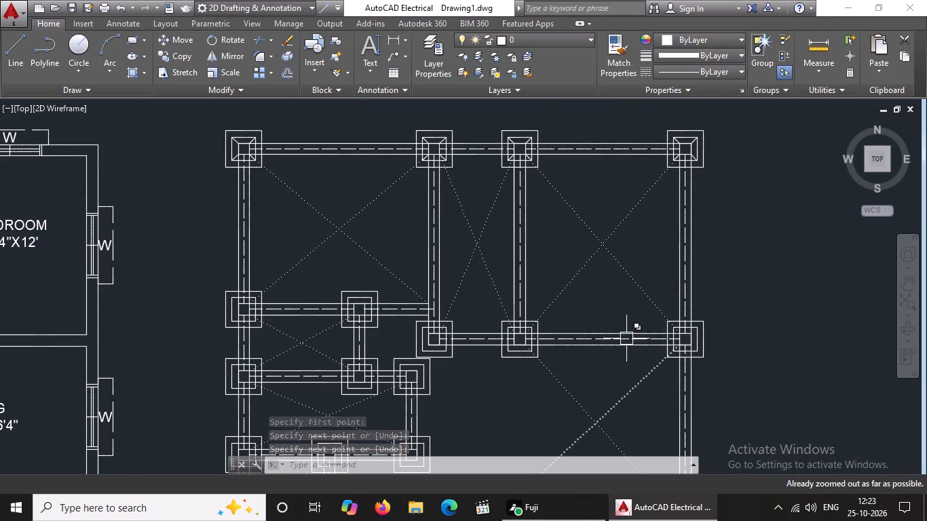
{"action": "scroll", "coordinate": [691, 329], "scroll_direction": "up", "scroll_amount": 2}
{"action": "key", "text": "l"}
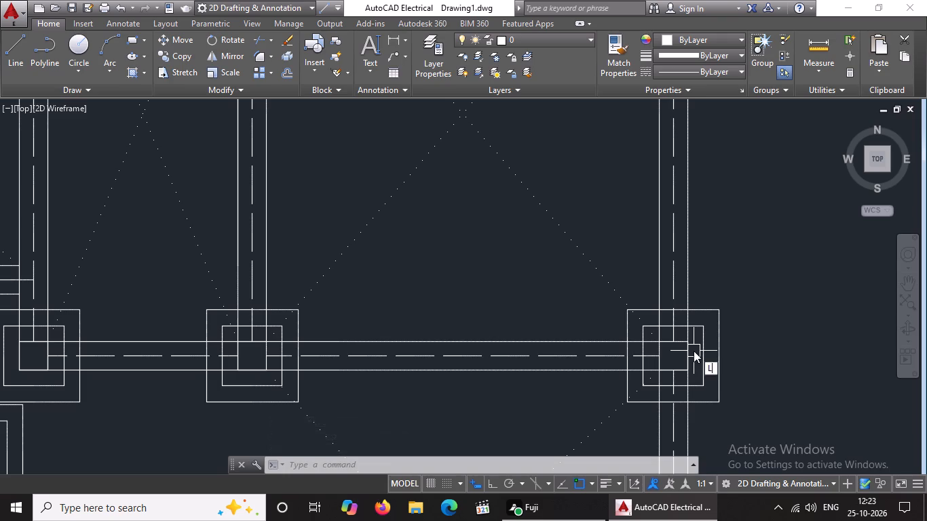
{"action": "key", "text": "Return"}
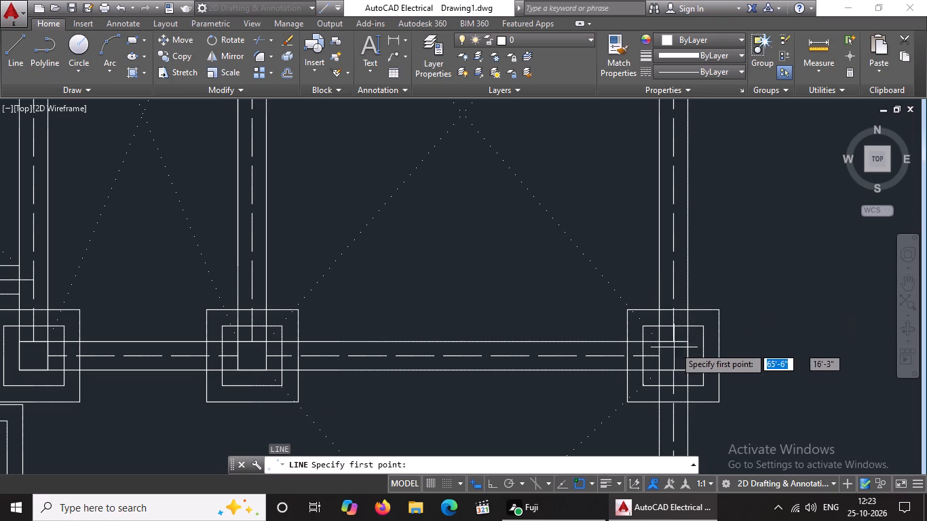
{"action": "left_click_drag", "start_coordinate": [683, 342], "coordinate": [690, 339]}
{"action": "left_click", "coordinate": [705, 326]}
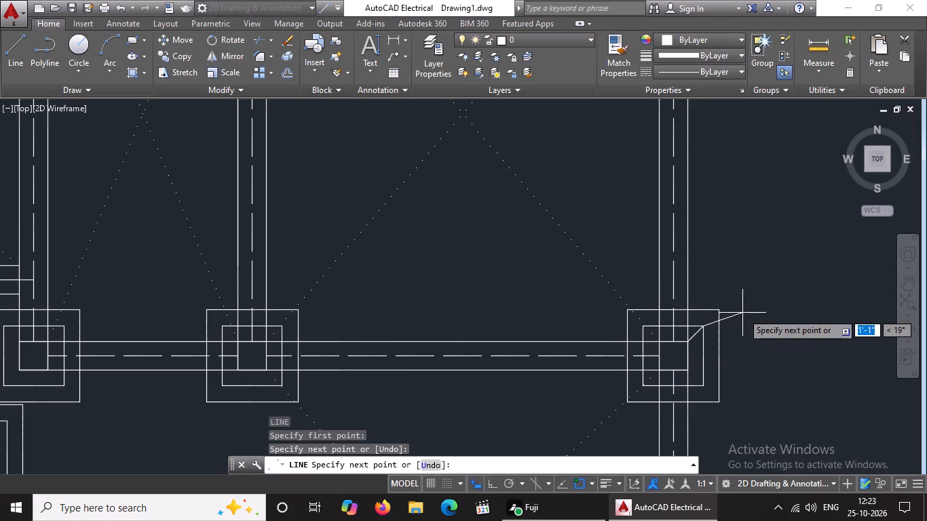
{"action": "key", "text": "Return"}
{"action": "key", "text": "l"}
{"action": "key", "text": "Return"}
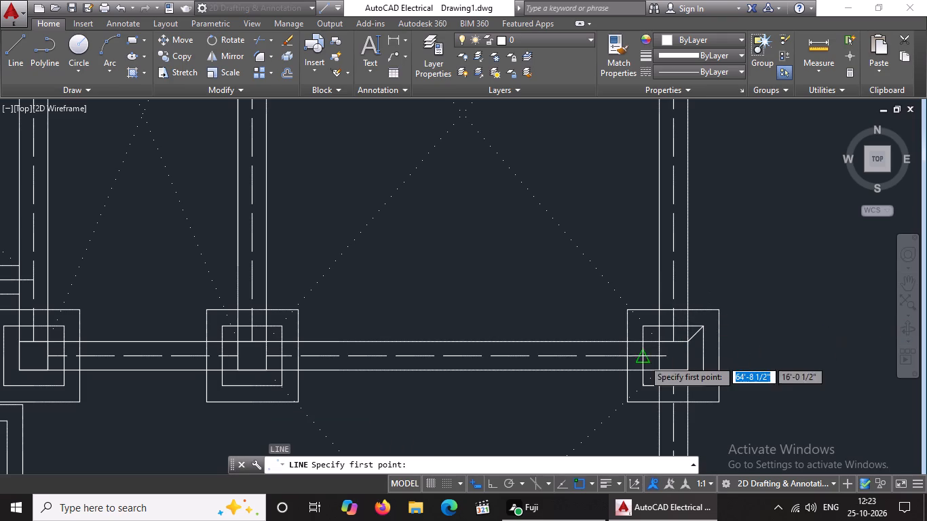
{"action": "left_click", "coordinate": [645, 326]}
{"action": "left_click", "coordinate": [658, 337]}
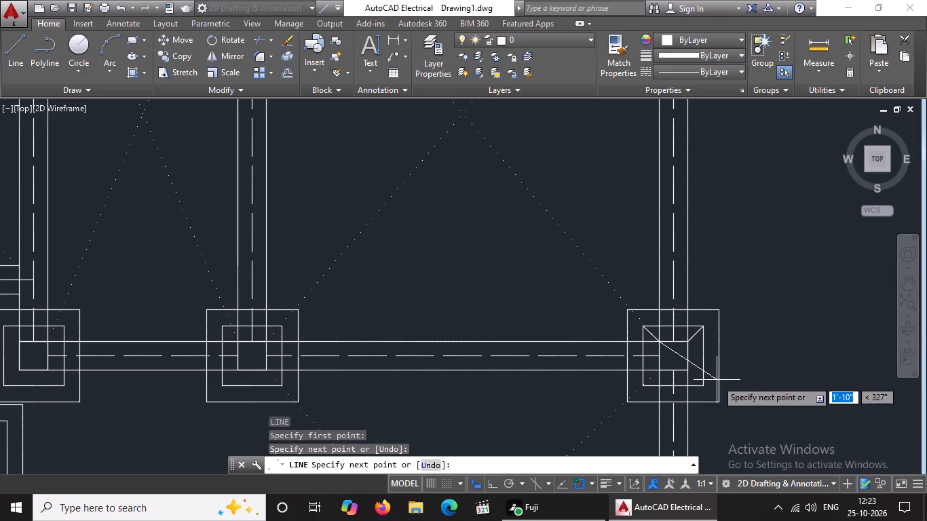
{"action": "key", "text": "Return"}
Draw lines joining the small column square and inner offset square at both lower corners of the column below the top row's rightmost column.
{"action": "key", "text": "l"}
{"action": "key", "text": "Return"}
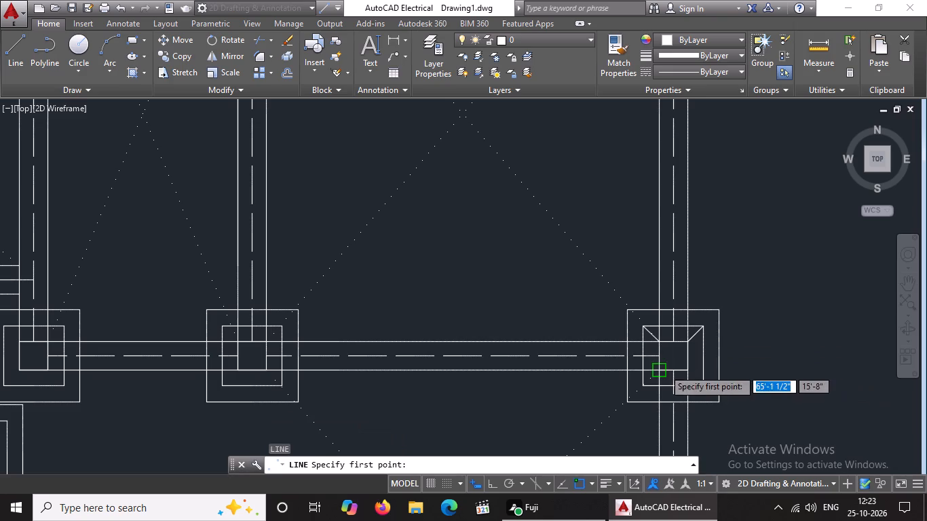
{"action": "left_click", "coordinate": [687, 370]}
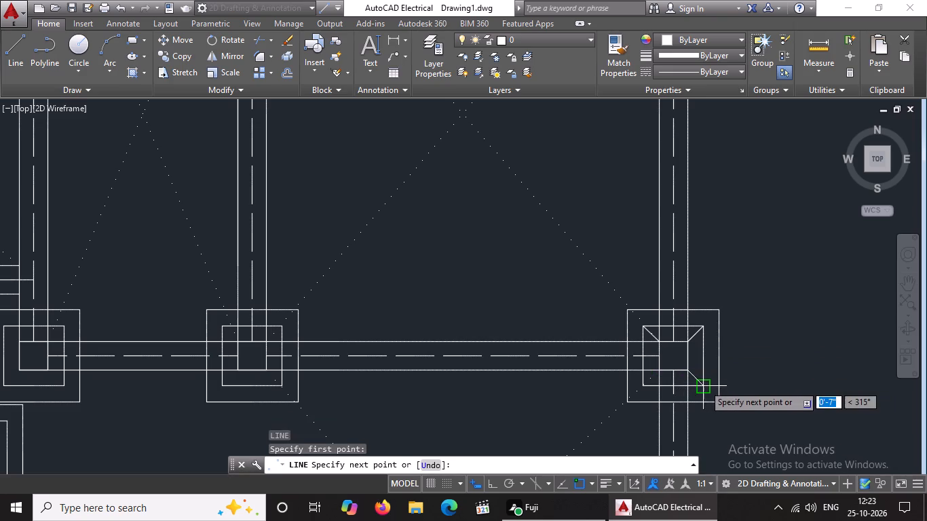
{"action": "left_click", "coordinate": [704, 385]}
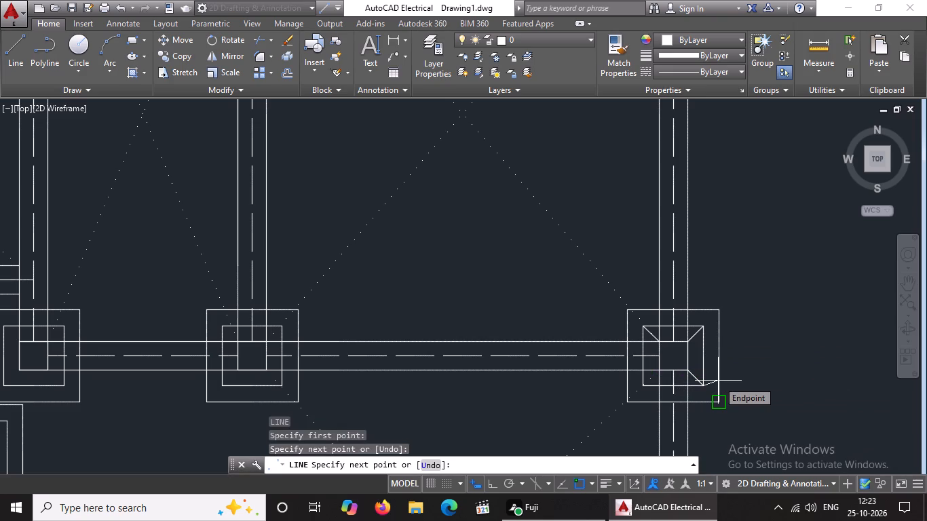
{"action": "key", "text": "Return"}
{"action": "key", "text": "l"}
{"action": "key", "text": "Return"}
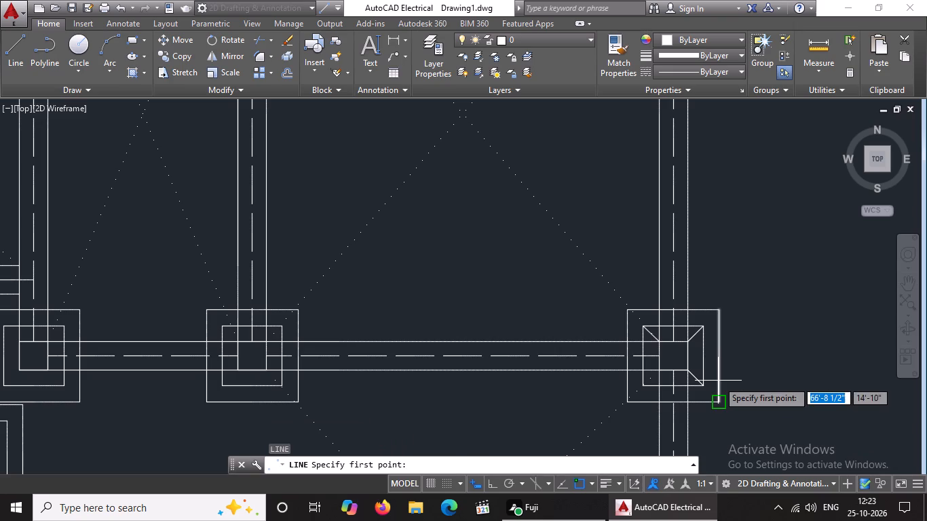
{"action": "left_click", "coordinate": [645, 386]}
{"action": "left_click_drag", "start_coordinate": [662, 370], "coordinate": [666, 364]}
{"action": "key", "text": "Return"}
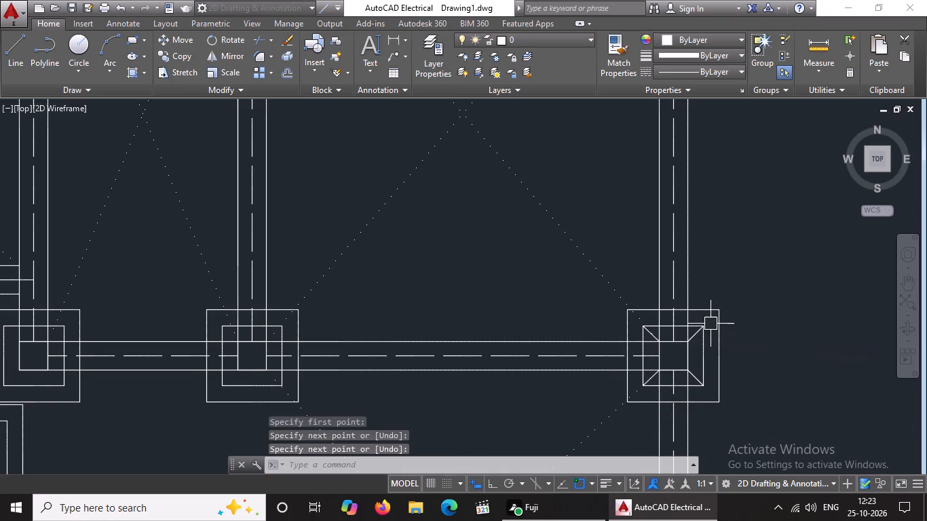
Draw lines joining the small column square and inner offset square at both upper corners of the column below the top row's third column.
{"action": "key", "text": "l"}
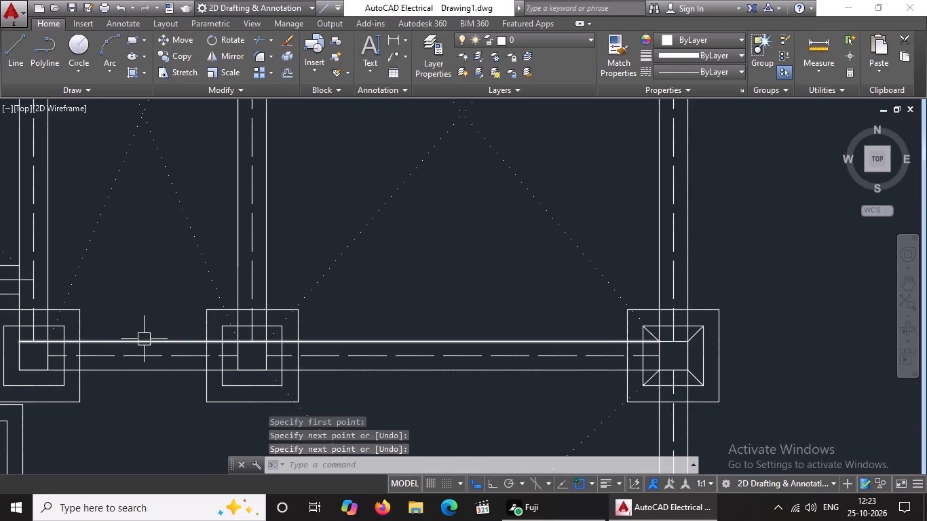
{"action": "key", "text": "Return"}
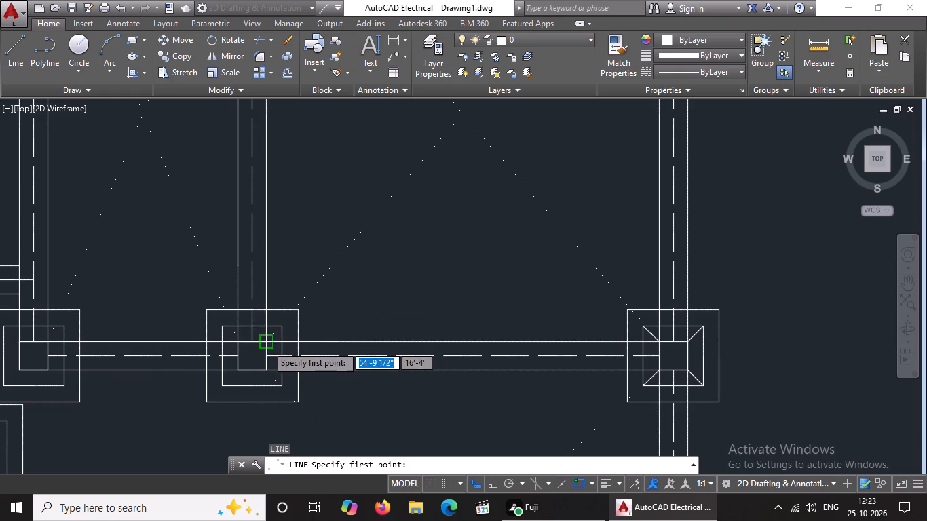
{"action": "left_click", "coordinate": [264, 341]}
{"action": "left_click", "coordinate": [282, 326]}
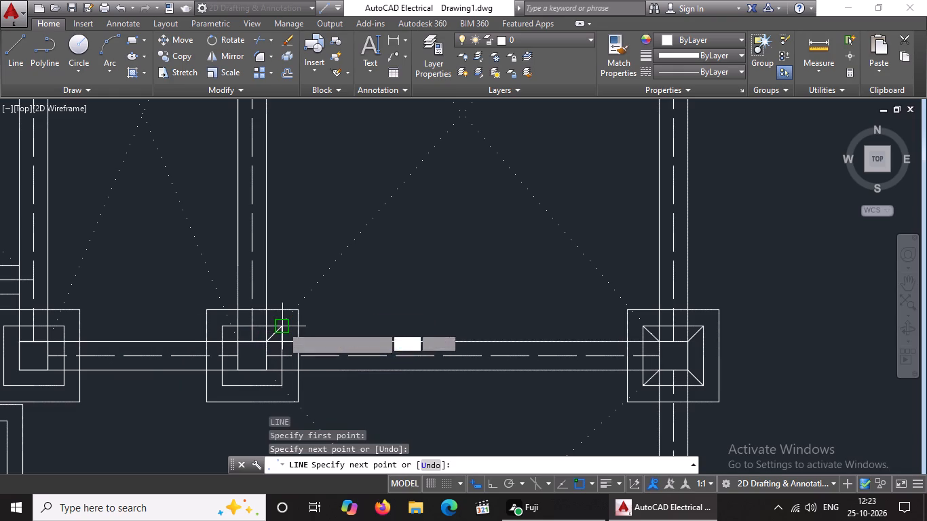
{"action": "key", "text": "Return"}
{"action": "key", "text": "l"}
{"action": "key", "text": "Return"}
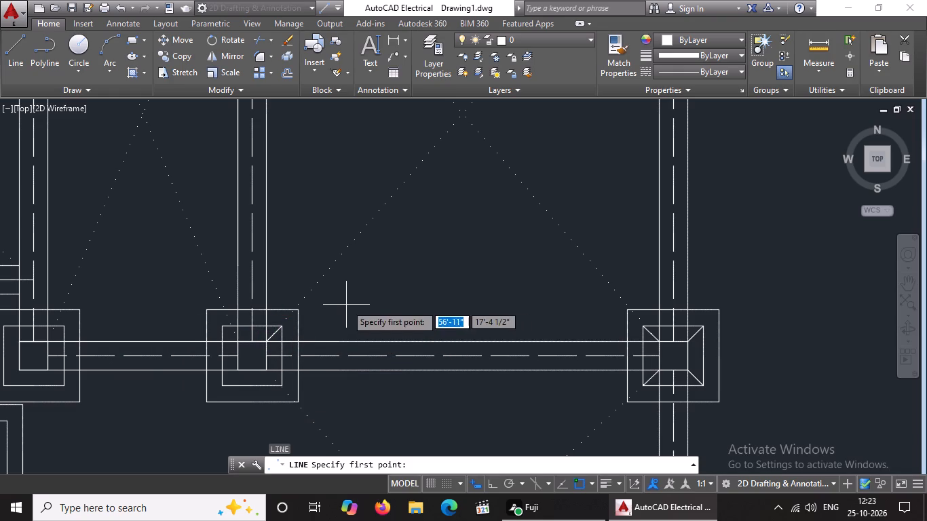
{"action": "left_click", "coordinate": [223, 325]}
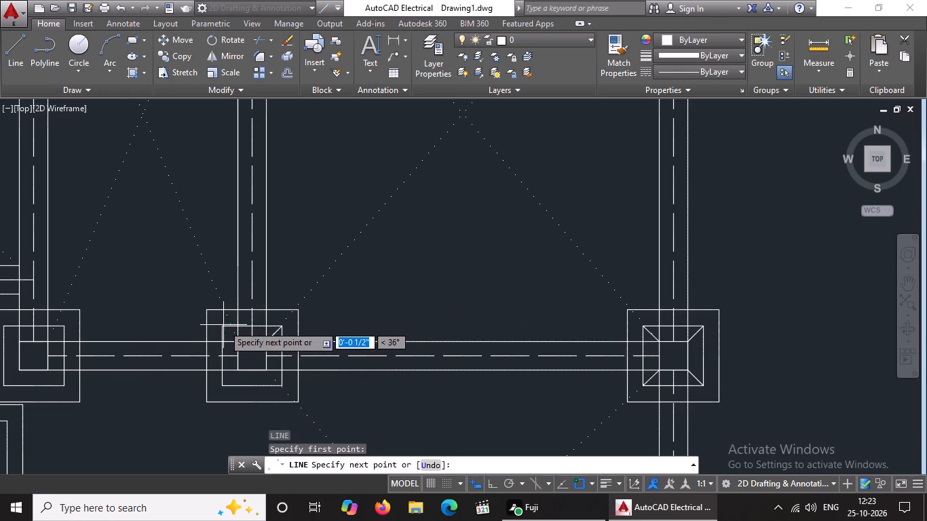
{"action": "left_click", "coordinate": [237, 341]}
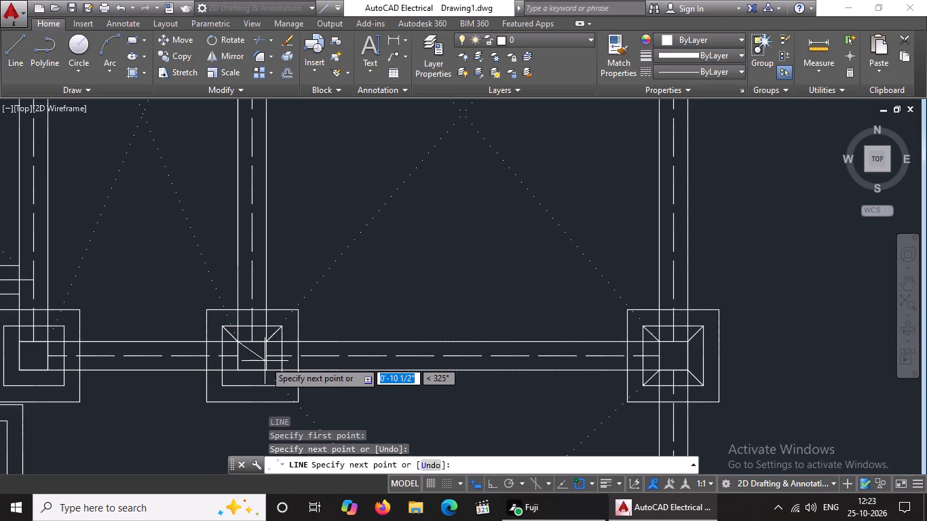
{"action": "key", "text": "Return"}
Draw lines joining the small column square and inner offset square at both lower corners of the column below the top row's third column.
{"action": "key", "text": "l"}
{"action": "key", "text": "Return"}
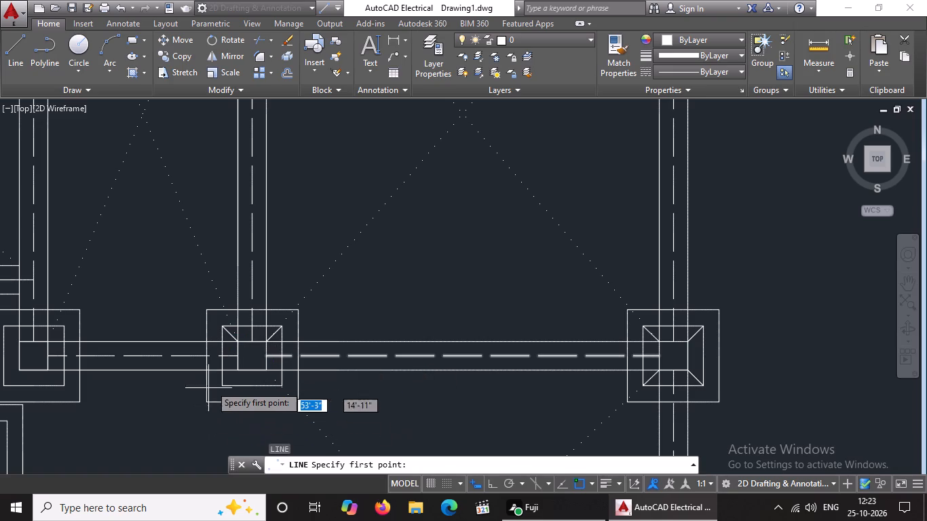
{"action": "left_click", "coordinate": [223, 385]}
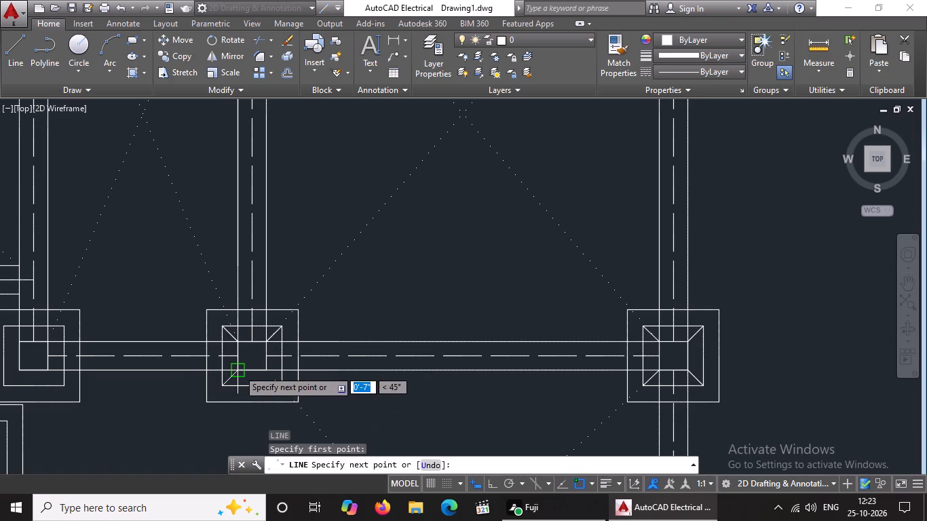
{"action": "left_click", "coordinate": [239, 369]}
{"action": "key", "text": "Return"}
{"action": "key", "text": "l"}
{"action": "key", "text": "Return"}
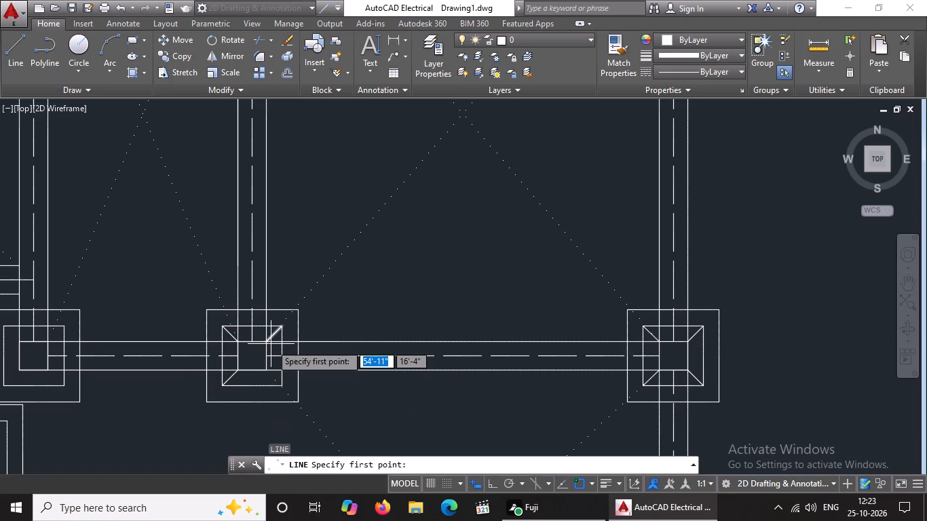
{"action": "left_click", "coordinate": [265, 368]}
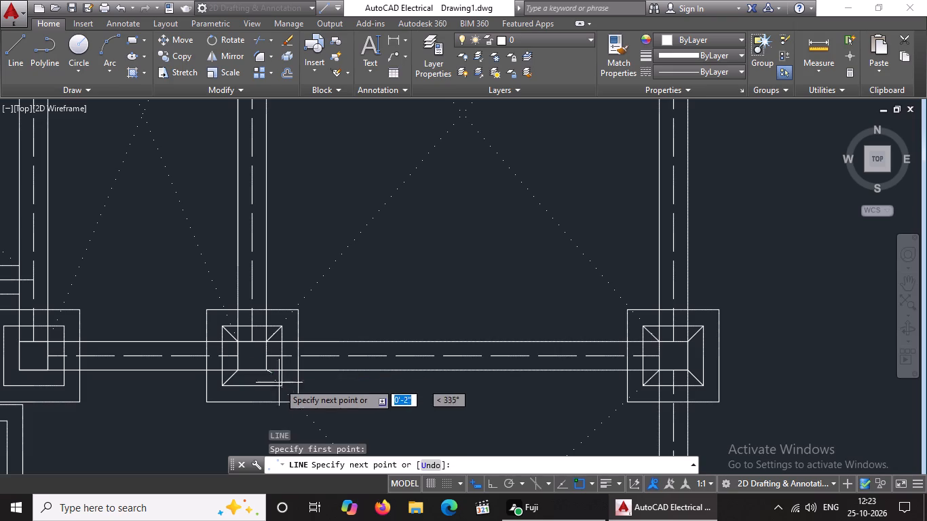
{"action": "left_click", "coordinate": [282, 381]}
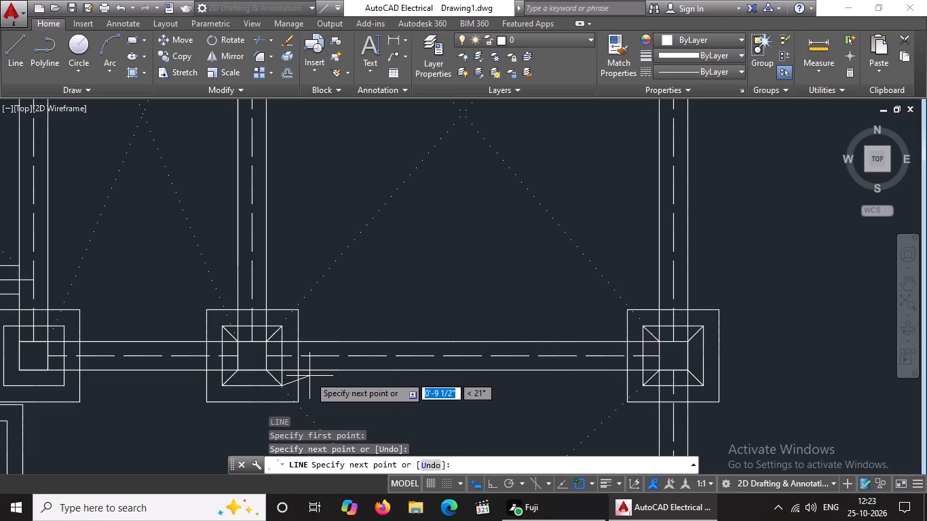
{"action": "key", "text": "Return"}
Draw lines joining the small column square and inner offset square at both upper corners of the column below the top row's second column.
{"action": "scroll", "coordinate": [311, 375], "scroll_direction": "down", "scroll_amount": 4}
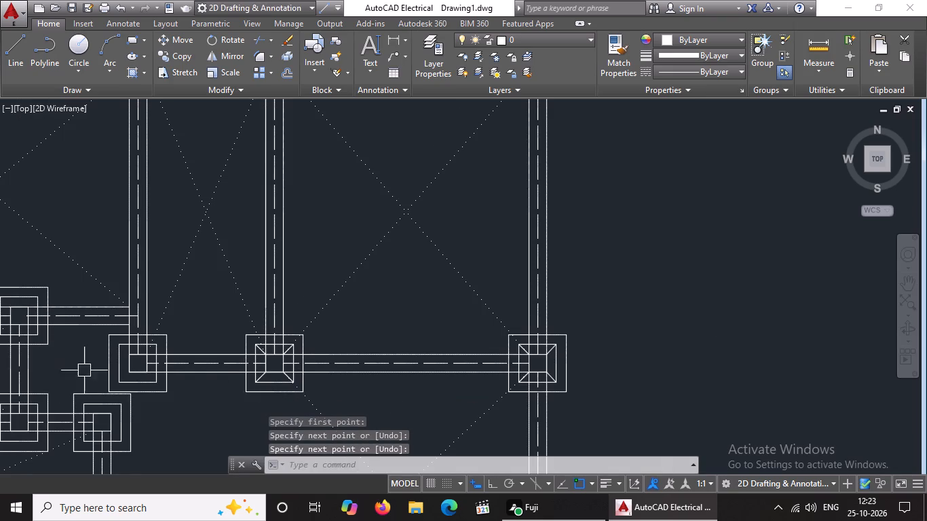
{"action": "middle_click_drag", "start_coordinate": [121, 364], "coordinate": [143, 359]}
{"action": "key", "text": "l"}
{"action": "key", "text": "Return"}
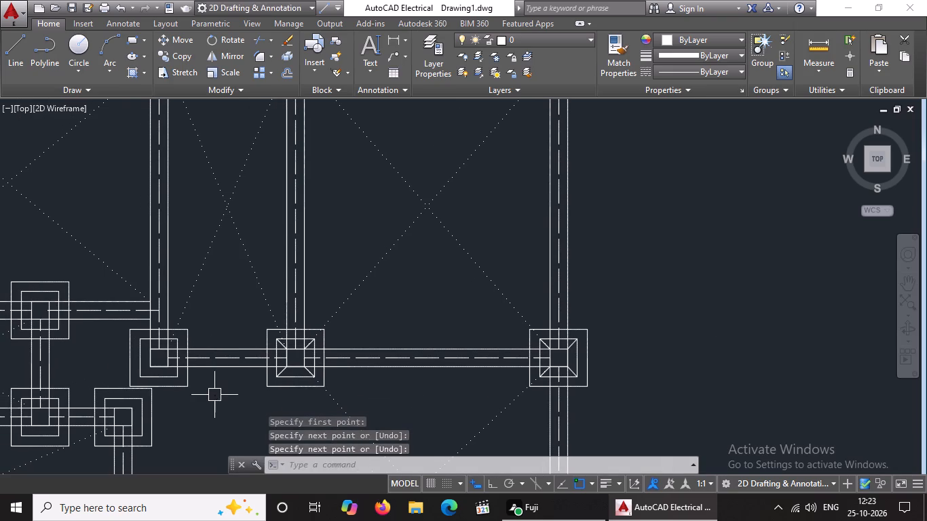
{"action": "left_click", "coordinate": [140, 339]}
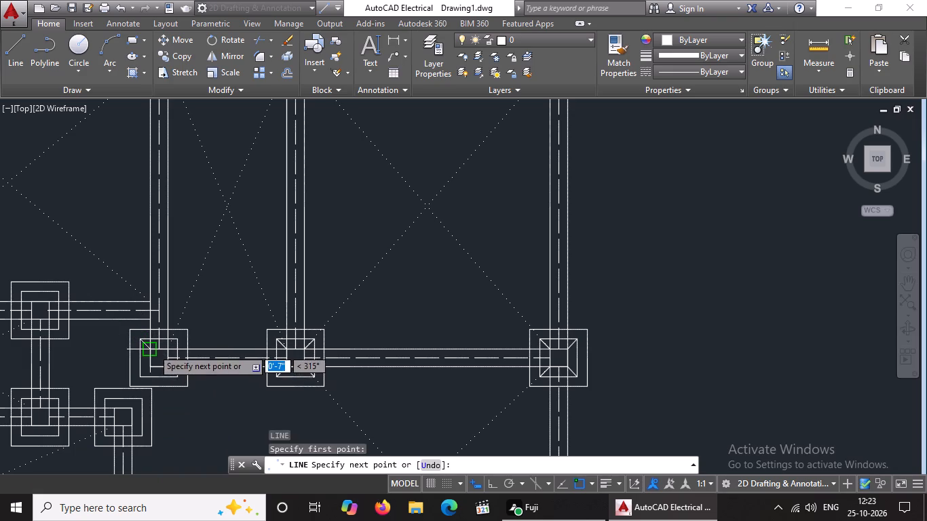
{"action": "left_click", "coordinate": [153, 349]}
{"action": "key", "text": "Return"}
{"action": "key", "text": "l"}
{"action": "key", "text": "Return"}
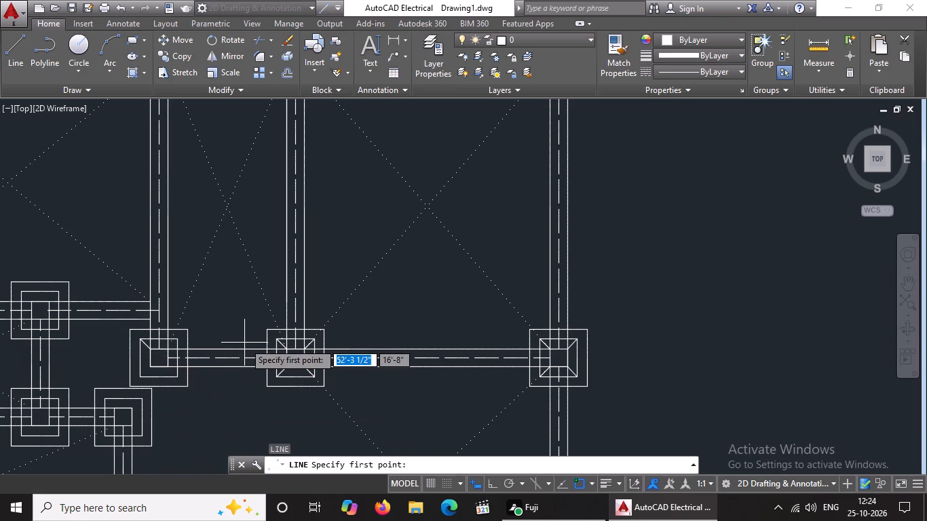
{"action": "left_click", "coordinate": [165, 350]}
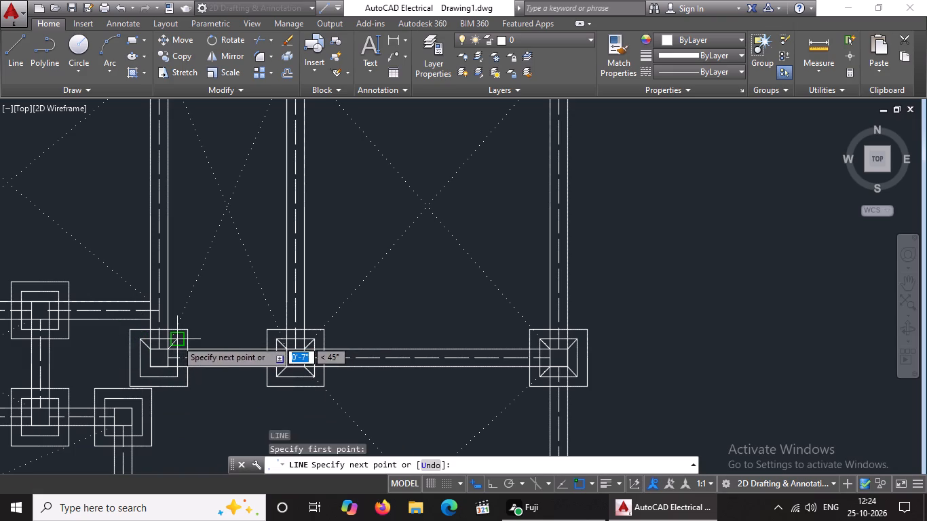
{"action": "left_click", "coordinate": [178, 339]}
{"action": "key", "text": "Return"}
Draw lines joining the small column square and inner offset square at both lower corners of the column below the top row's second column.
{"action": "key", "text": "l"}
{"action": "key", "text": "Return"}
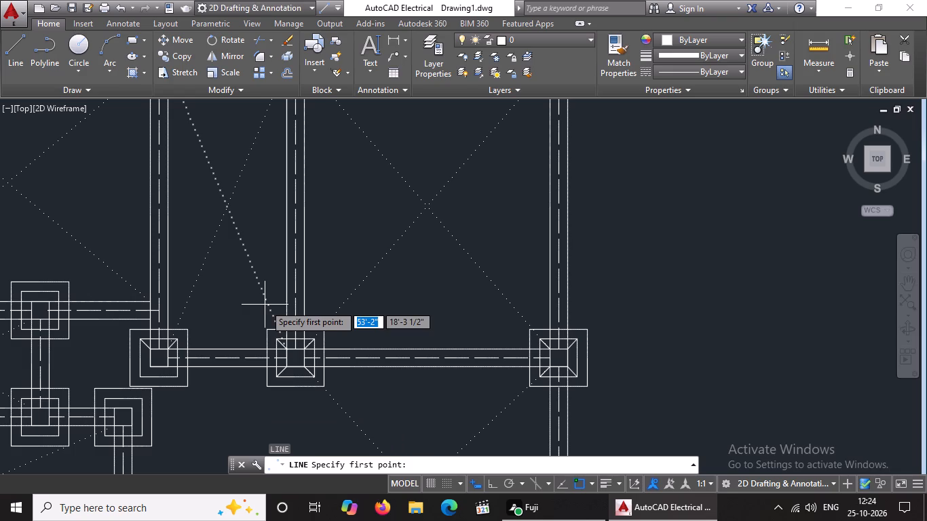
{"action": "left_click", "coordinate": [141, 377]}
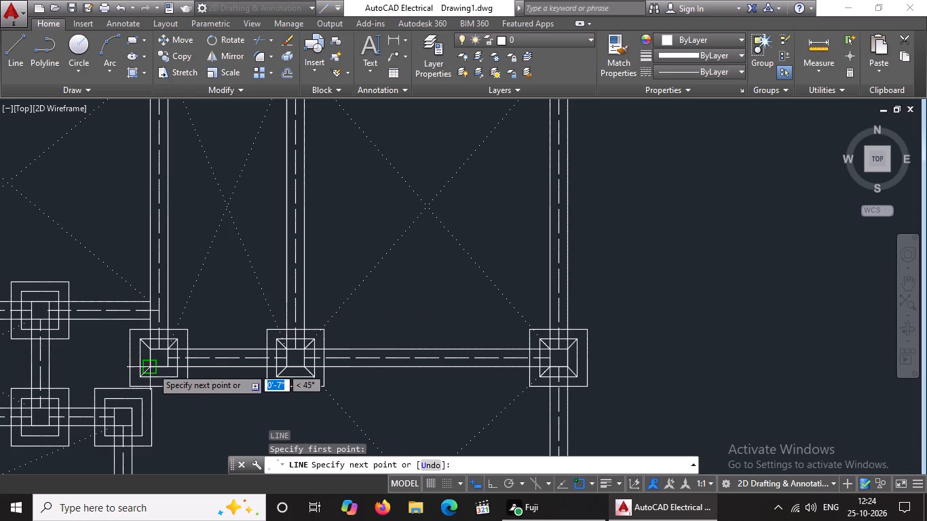
{"action": "left_click", "coordinate": [153, 367]}
{"action": "key", "text": "Return"}
{"action": "key", "text": "l"}
{"action": "key", "text": "Return"}
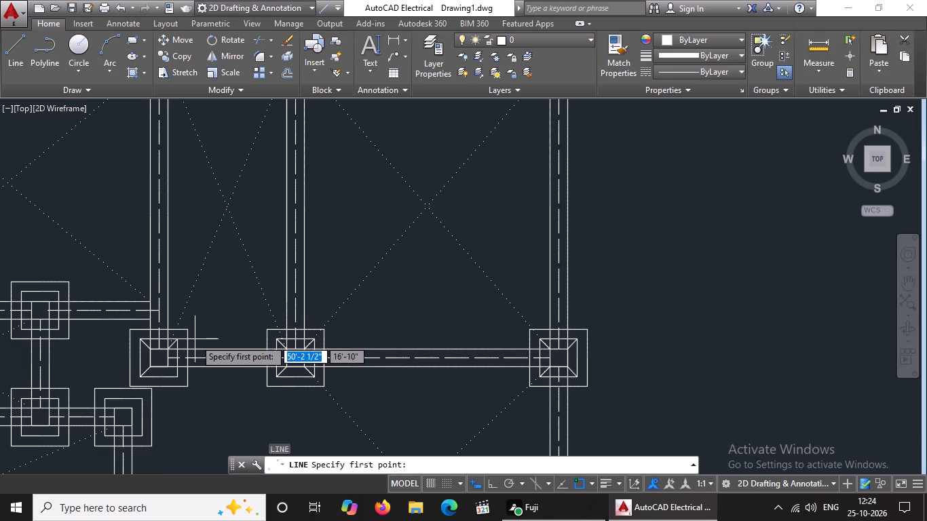
{"action": "left_click", "coordinate": [166, 362]}
{"action": "left_click_drag", "start_coordinate": [175, 377], "coordinate": [276, 394]}
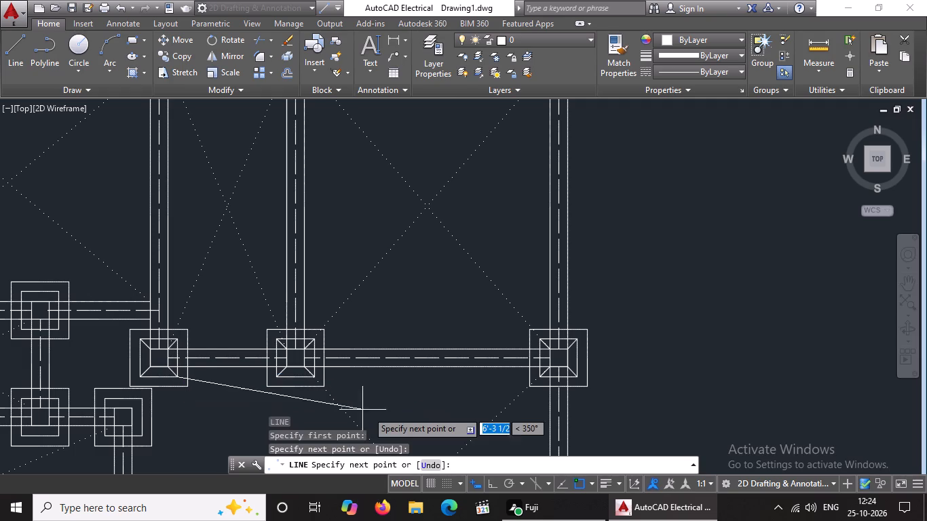
{"action": "key", "text": "Return"}
Draw a line joining the column square to the inner offset square at the upper-right corner of the upper-left room's mid-wall bottom column.
{"action": "key", "text": "l"}
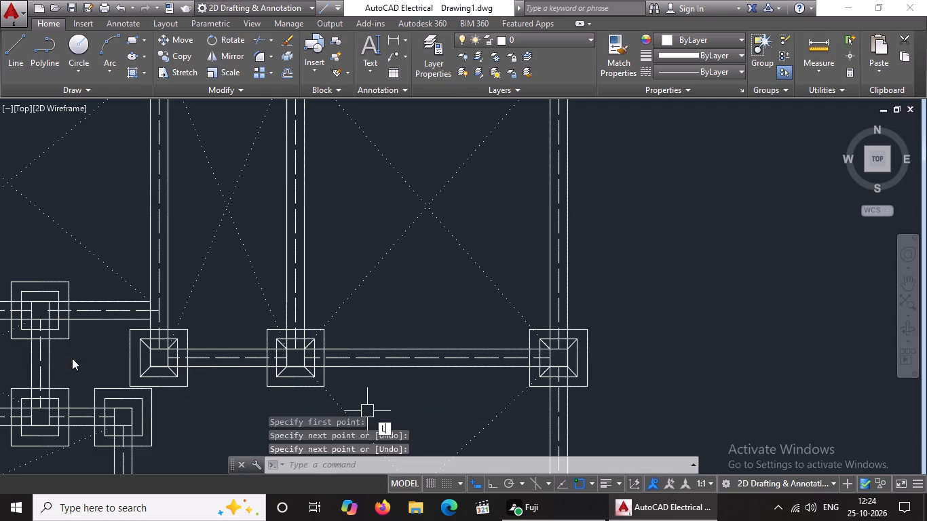
{"action": "scroll", "coordinate": [128, 354], "scroll_direction": "down", "scroll_amount": 1}
{"action": "middle_click_drag", "start_coordinate": [187, 363], "coordinate": [303, 339]}
{"action": "scroll", "coordinate": [282, 341], "scroll_direction": "down", "scroll_amount": 3}
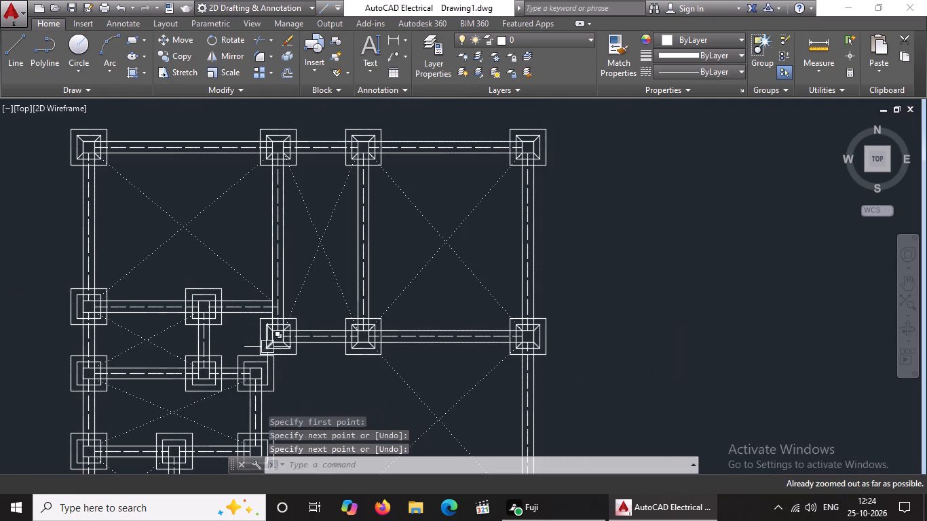
{"action": "key", "text": "Escape"}
{"action": "scroll", "coordinate": [204, 296], "scroll_direction": "up", "scroll_amount": 1}
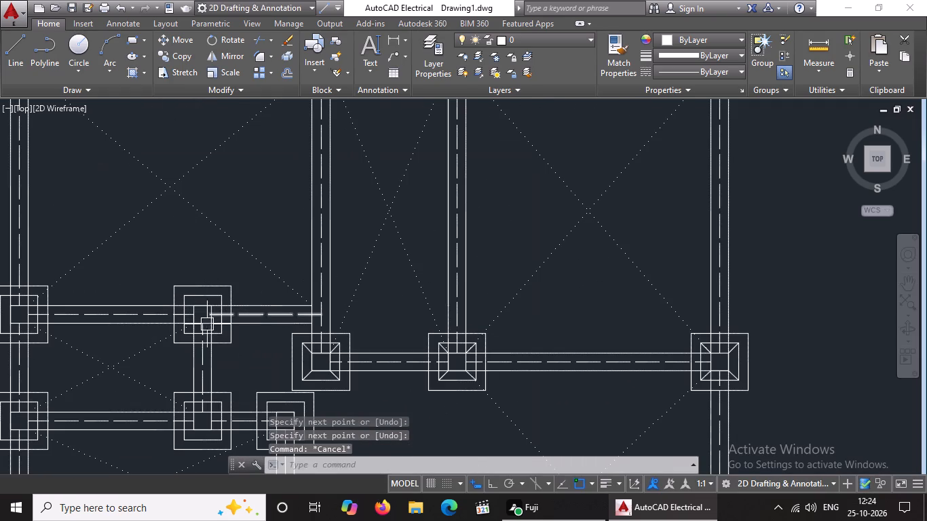
{"action": "key", "text": "Escape"}
{"action": "key", "text": "l"}
{"action": "key", "text": "Return"}
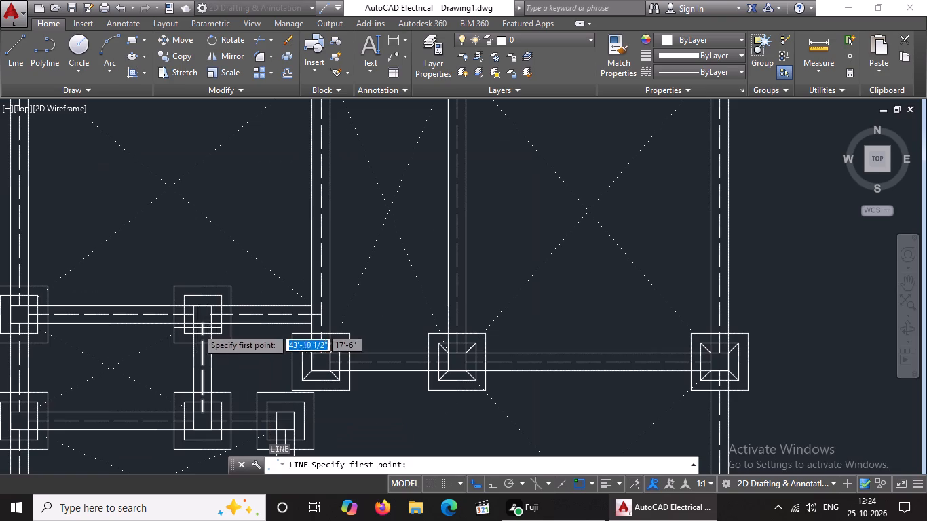
{"action": "left_click", "coordinate": [208, 307]}
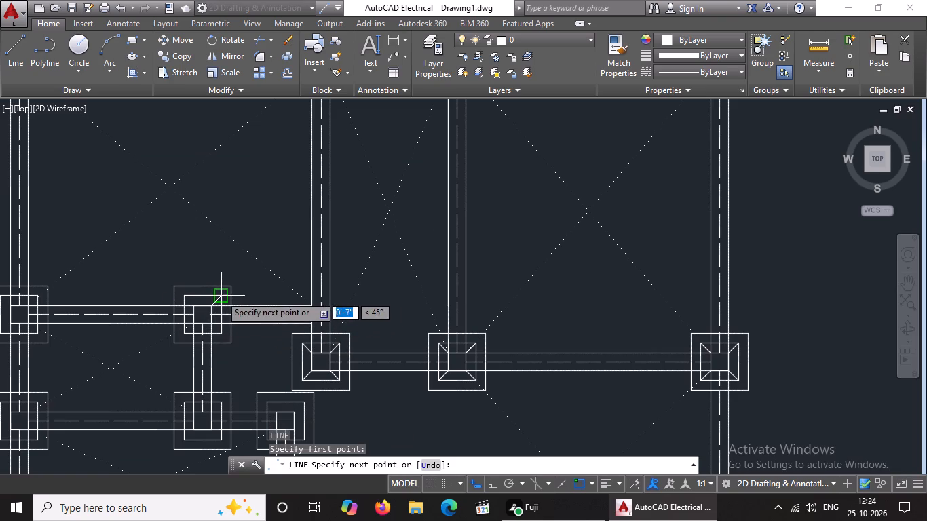
{"action": "left_click", "coordinate": [221, 294]}
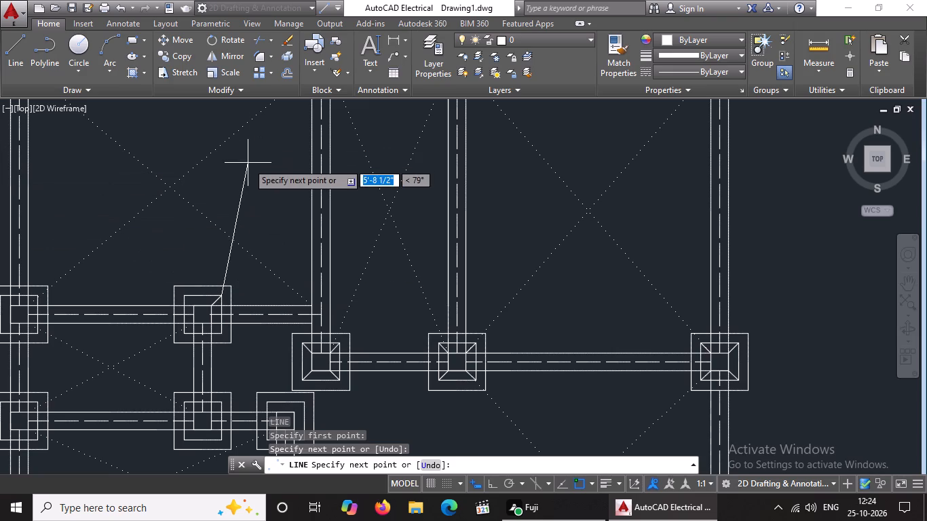
{"action": "key", "text": "Return"}
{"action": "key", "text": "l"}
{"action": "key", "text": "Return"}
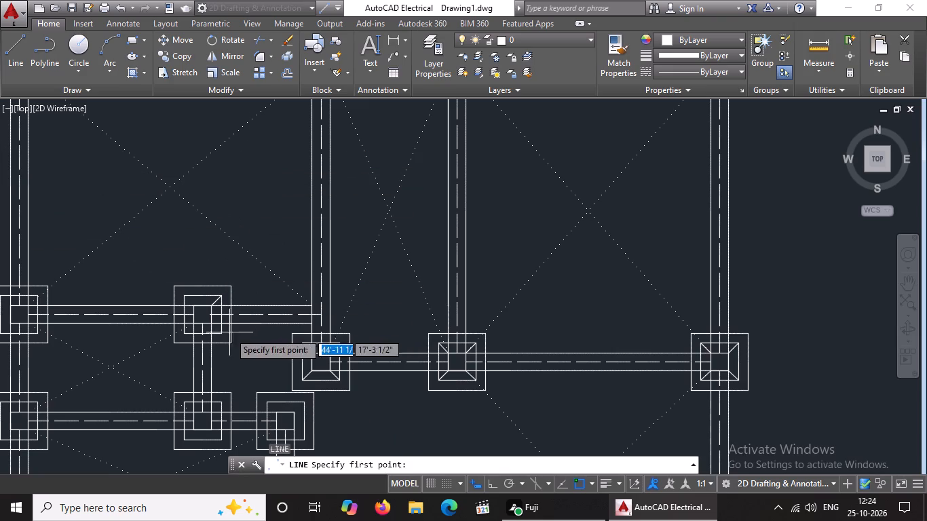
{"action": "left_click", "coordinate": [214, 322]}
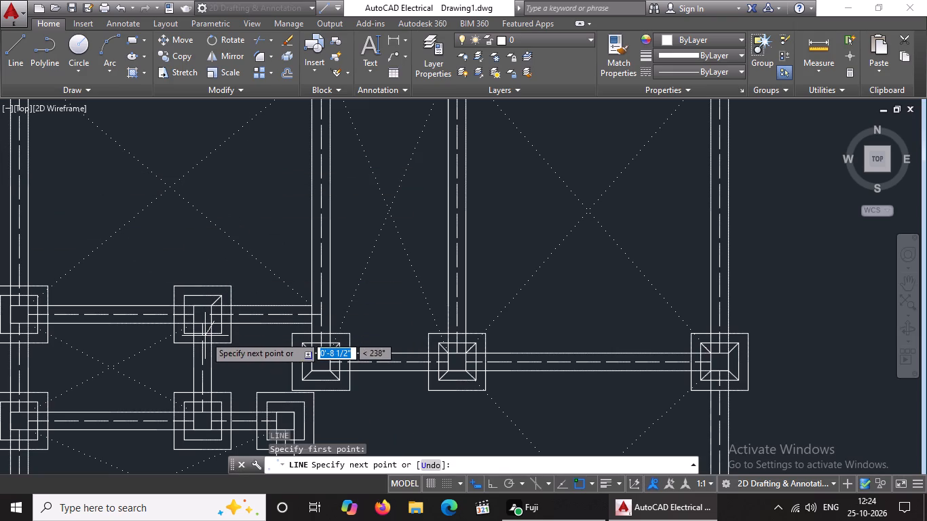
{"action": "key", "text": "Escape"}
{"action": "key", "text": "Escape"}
Draw a line joining the column square to the inner offset square at the lower-right corner of the upper-left room's mid-wall bottom column.
{"action": "scroll", "coordinate": [212, 319], "scroll_direction": "up", "scroll_amount": 1}
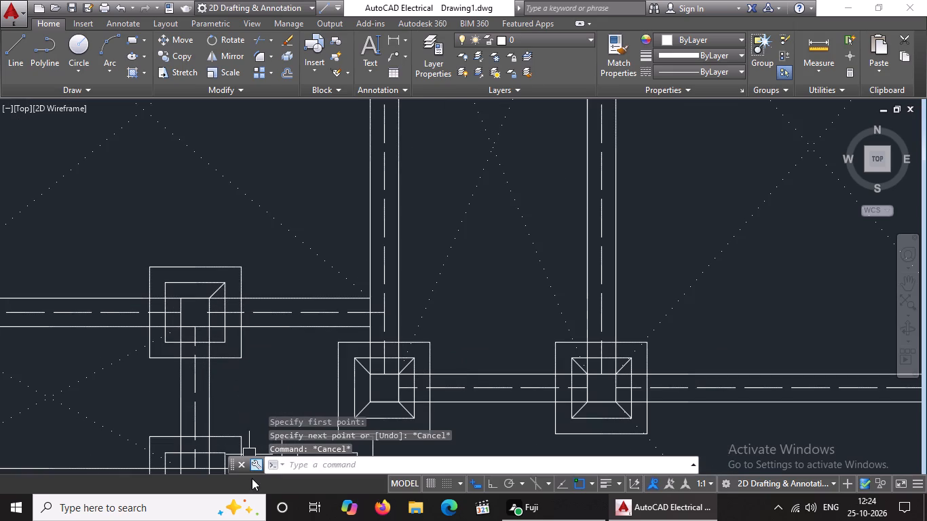
{"action": "key", "text": "l"}
{"action": "key", "text": "Escape"}
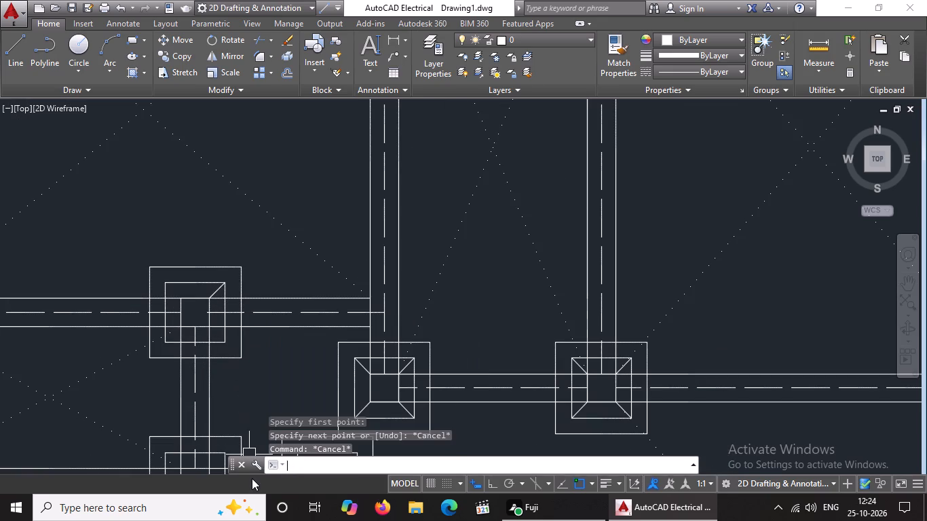
{"action": "key", "text": "l"}
{"action": "key", "text": "Return"}
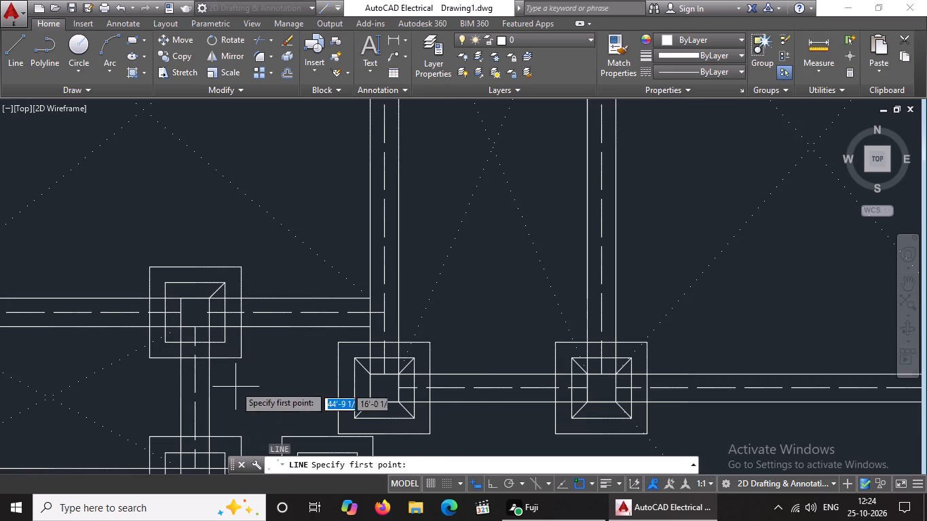
{"action": "left_click", "coordinate": [213, 327]}
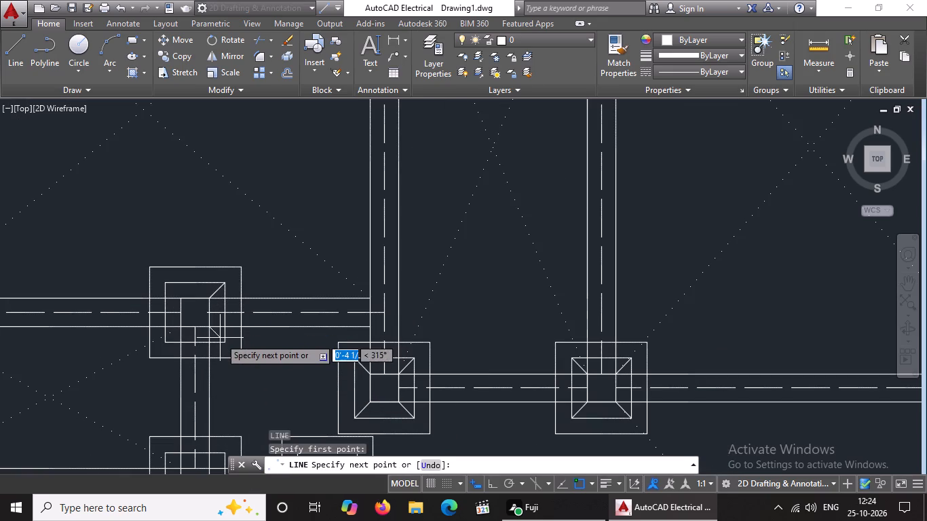
{"action": "left_click", "coordinate": [222, 343]}
{"action": "key", "text": "Return"}
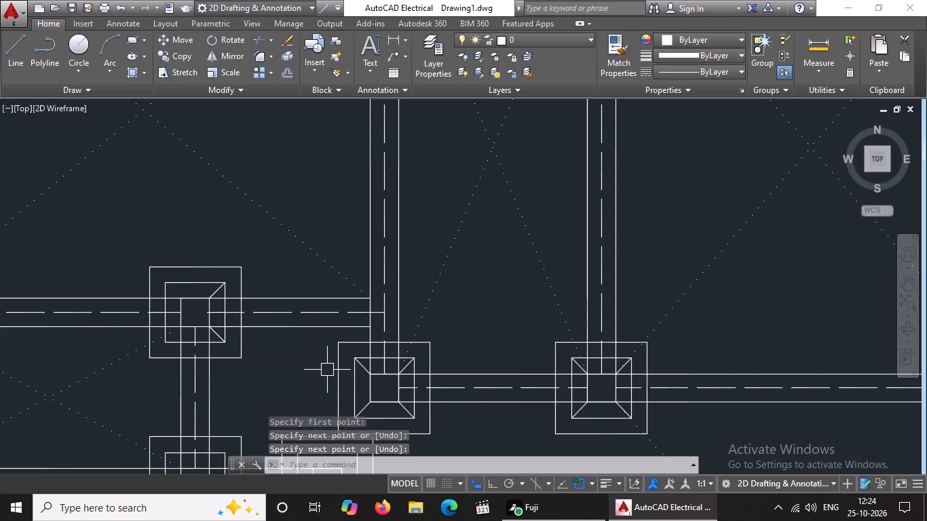
Draw lines joining the column square to the inner offset square at both left-side corners of the upper-left room's mid-wall bottom column.
{"action": "key", "text": "l"}
{"action": "key", "text": "Return"}
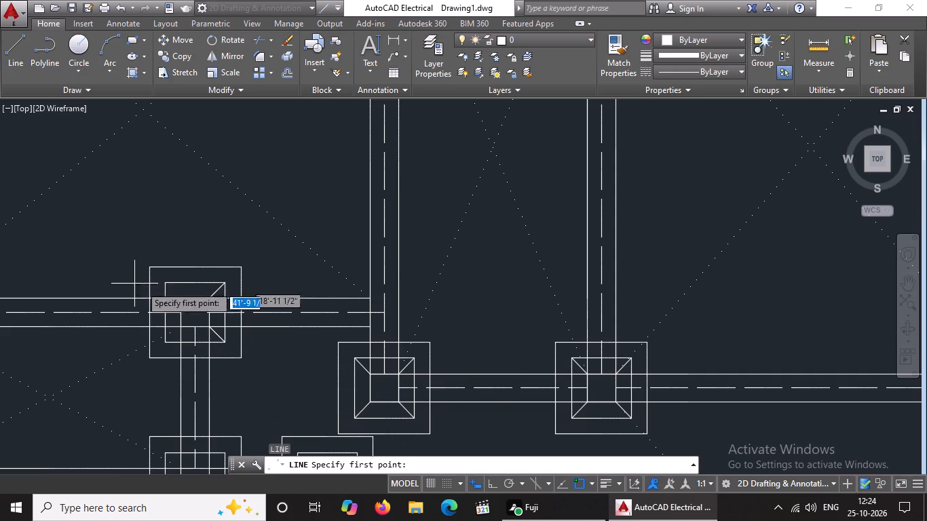
{"action": "left_click", "coordinate": [166, 286]}
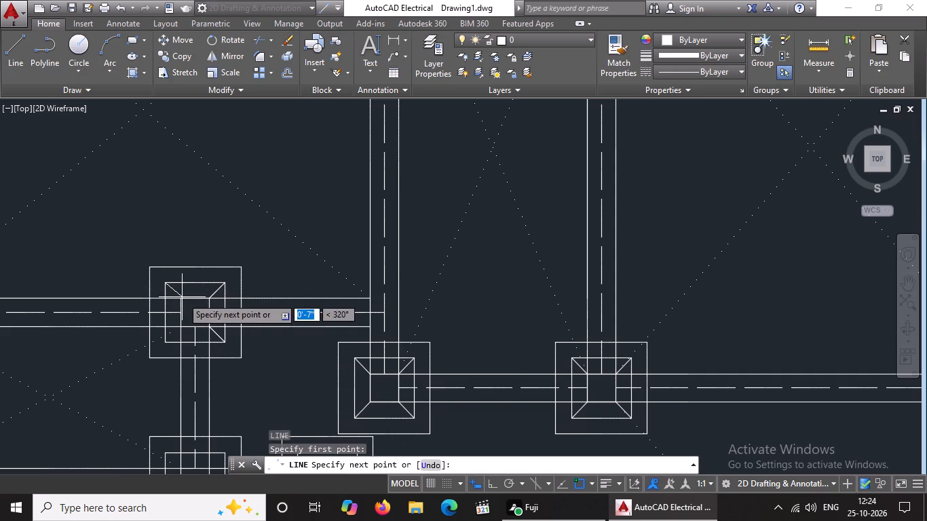
{"action": "left_click_drag", "start_coordinate": [181, 299], "coordinate": [190, 307]}
{"action": "key", "text": "Return"}
{"action": "key", "text": "l"}
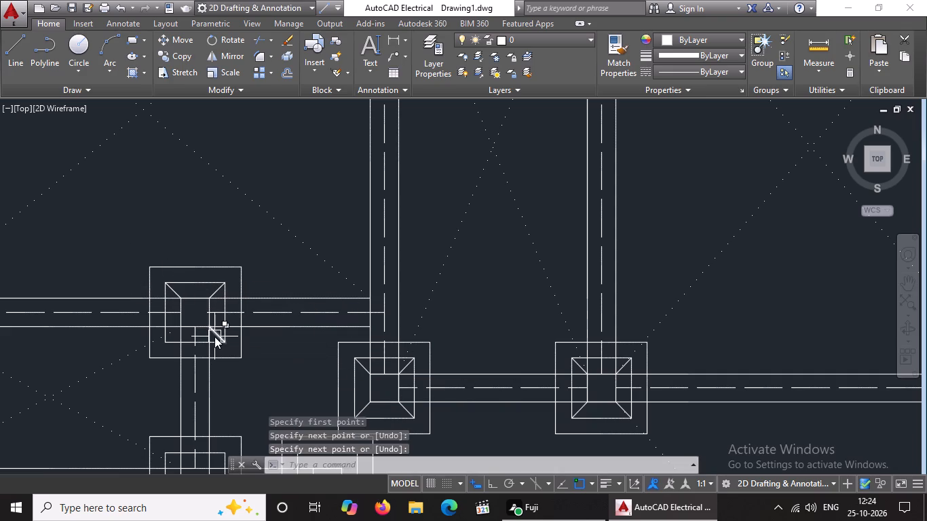
{"action": "key", "text": "Return"}
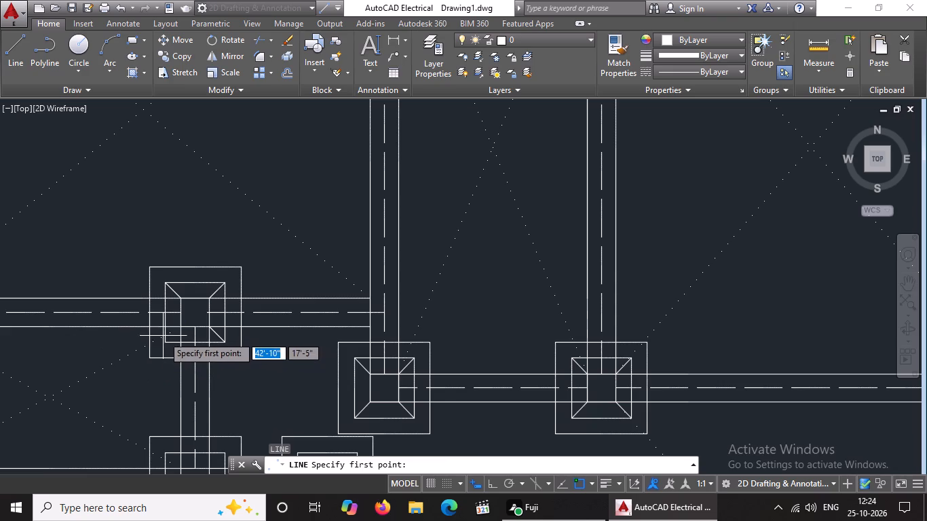
{"action": "left_click_drag", "start_coordinate": [170, 343], "coordinate": [179, 338]}
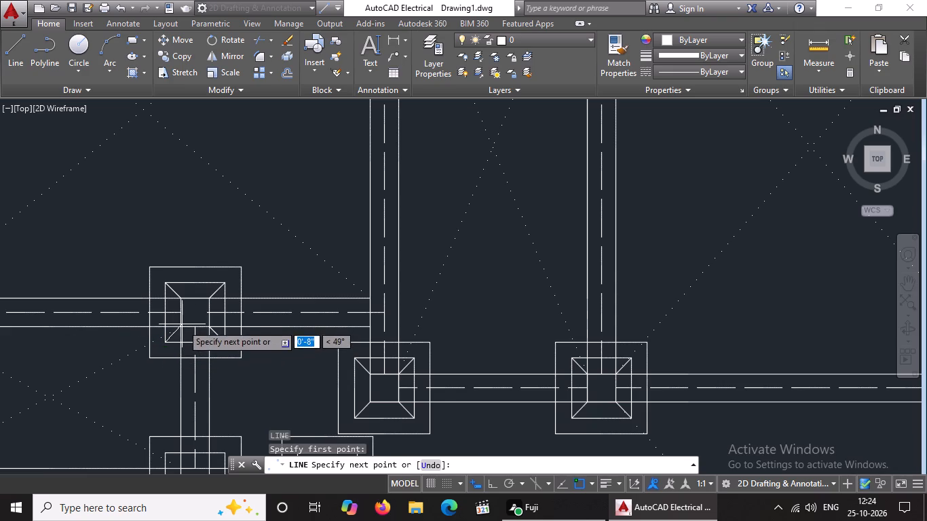
{"action": "left_click_drag", "start_coordinate": [181, 326], "coordinate": [192, 317]}
{"action": "key", "text": "Return"}
Draw lines joining the column square and inner offset square at both upper corners of the upper-left room's bottom-left corner column.
{"action": "scroll", "coordinate": [220, 301], "scroll_direction": "down", "scroll_amount": 1}
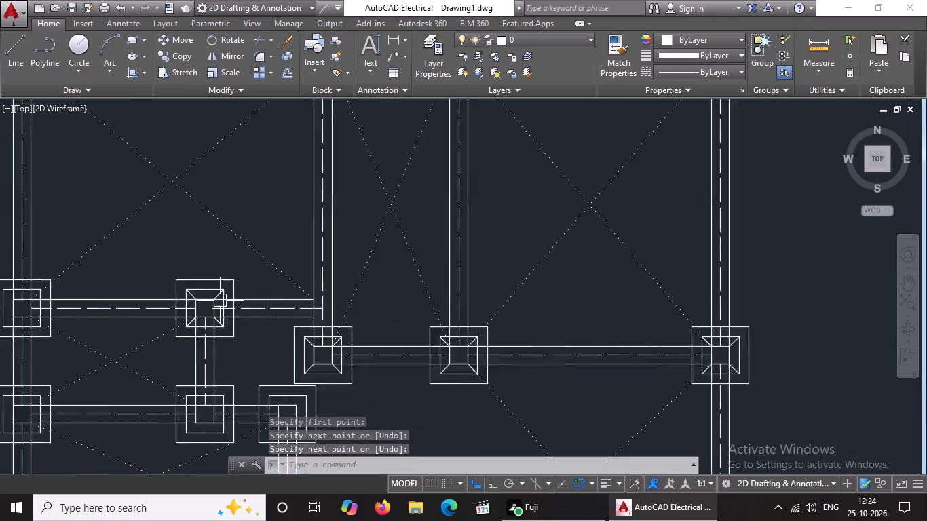
{"action": "scroll", "coordinate": [220, 301], "scroll_direction": "down", "scroll_amount": 2}
{"action": "scroll", "coordinate": [83, 310], "scroll_direction": "up", "scroll_amount": 3}
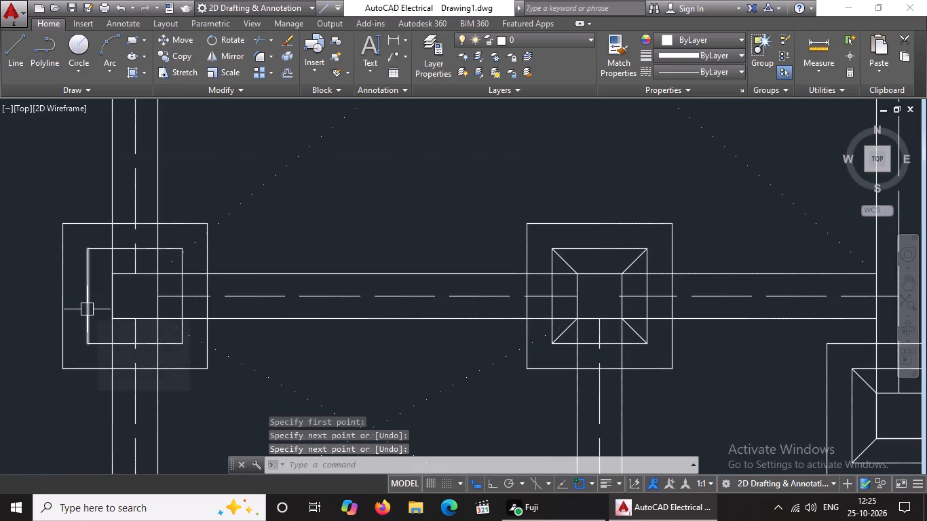
{"action": "key", "text": "l"}
{"action": "key", "text": "Return"}
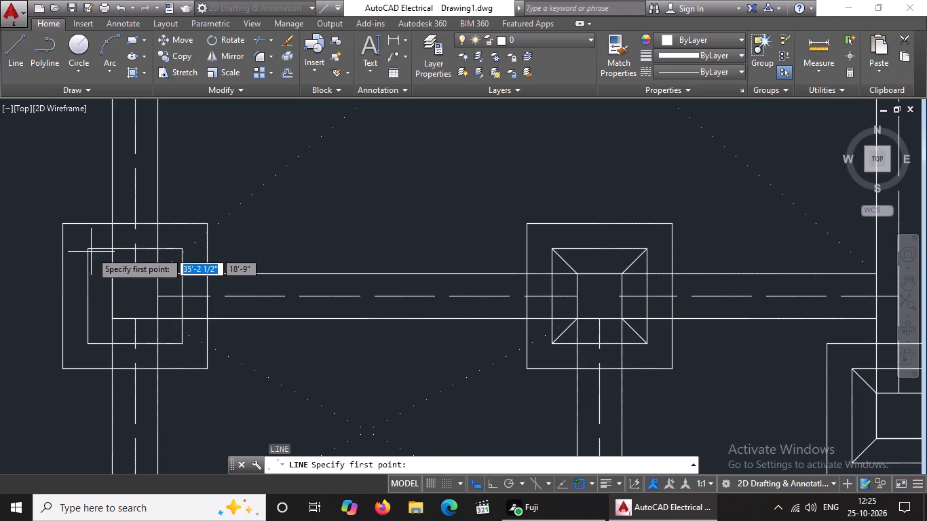
{"action": "left_click", "coordinate": [87, 249]}
{"action": "left_click_drag", "start_coordinate": [114, 274], "coordinate": [125, 279]}
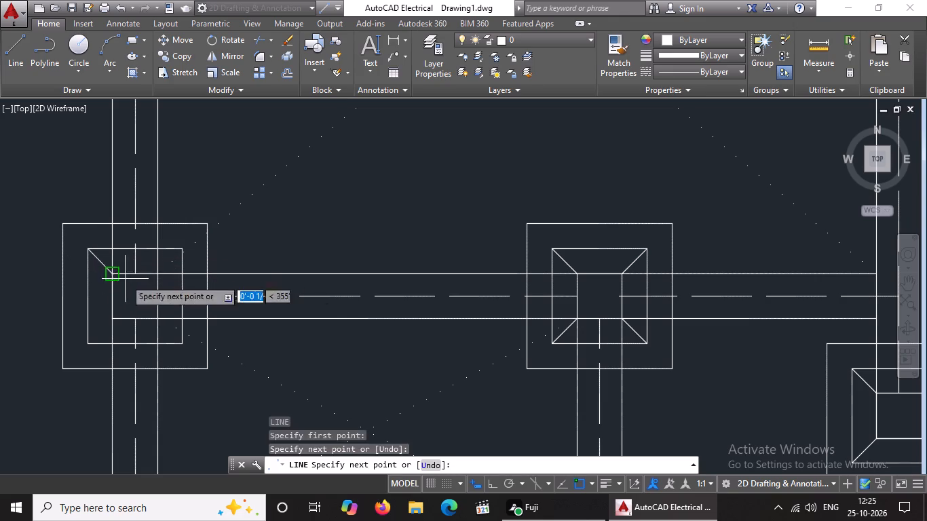
{"action": "key", "text": "Return"}
{"action": "key", "text": "l"}
{"action": "key", "text": "Return"}
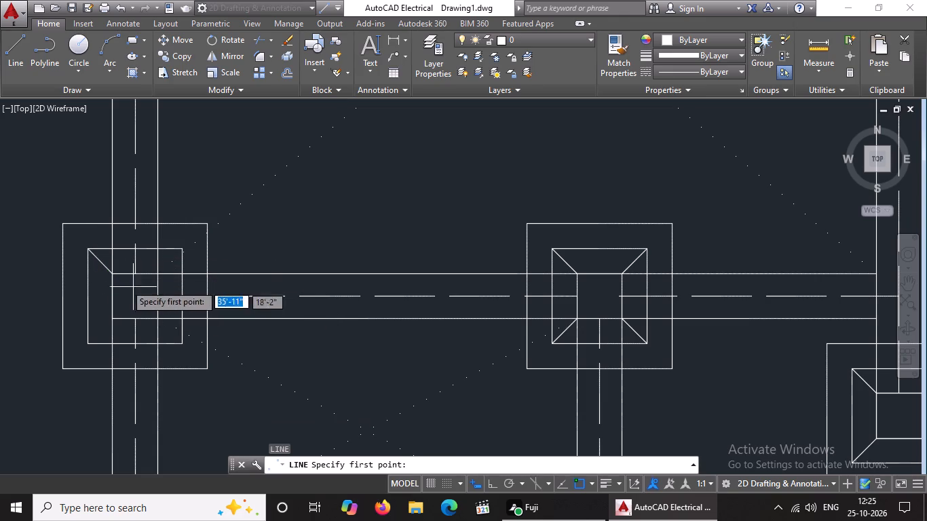
{"action": "left_click", "coordinate": [158, 272]}
{"action": "left_click", "coordinate": [183, 249]}
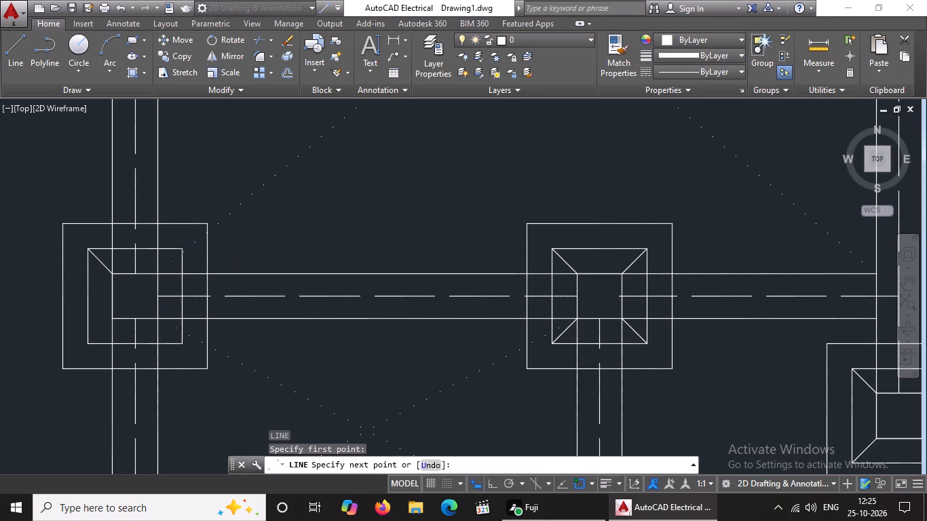
{"action": "key", "text": "Return"}
Draw lines joining the column square and inner offset square at both lower corners of the upper-left room's bottom-left corner column.
{"action": "key", "text": "l"}
{"action": "key", "text": "Return"}
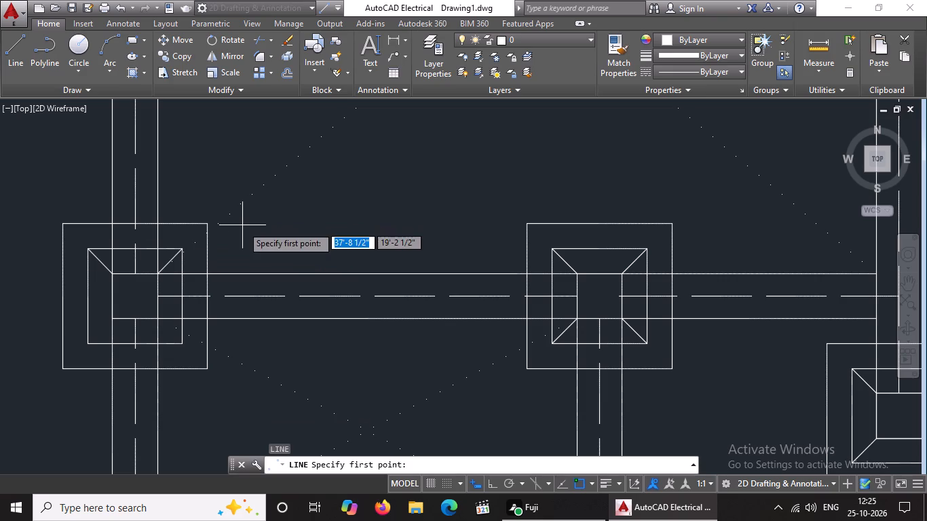
{"action": "left_click", "coordinate": [88, 344]}
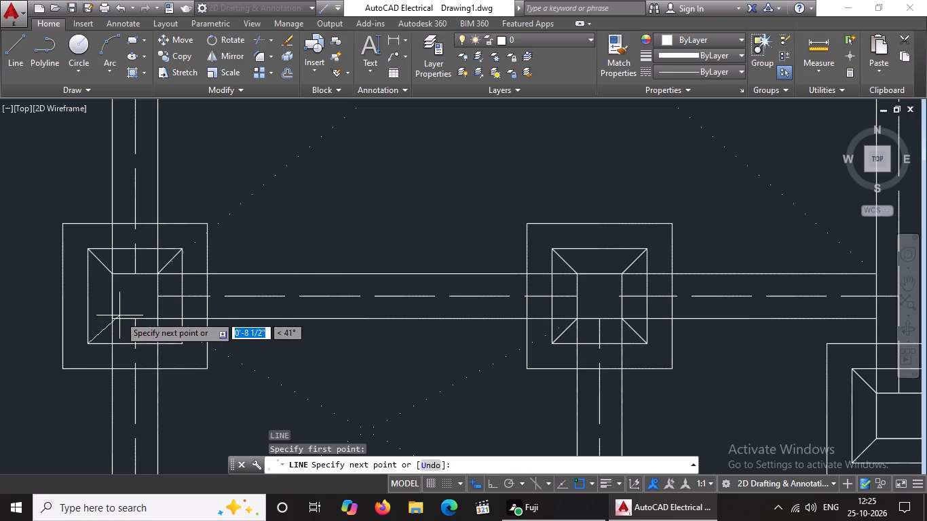
{"action": "left_click_drag", "start_coordinate": [112, 317], "coordinate": [119, 307]}
{"action": "key", "text": "Return"}
{"action": "key", "text": "l"}
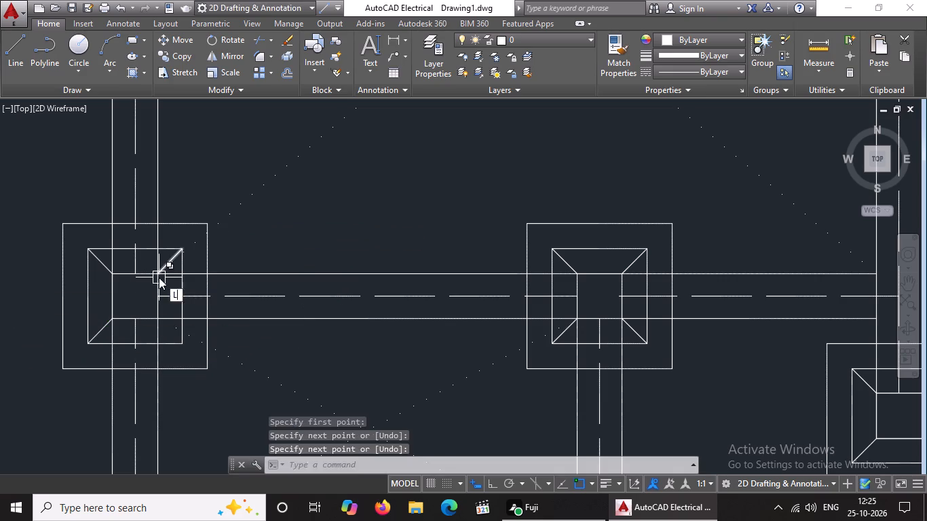
{"action": "key", "text": "Return"}
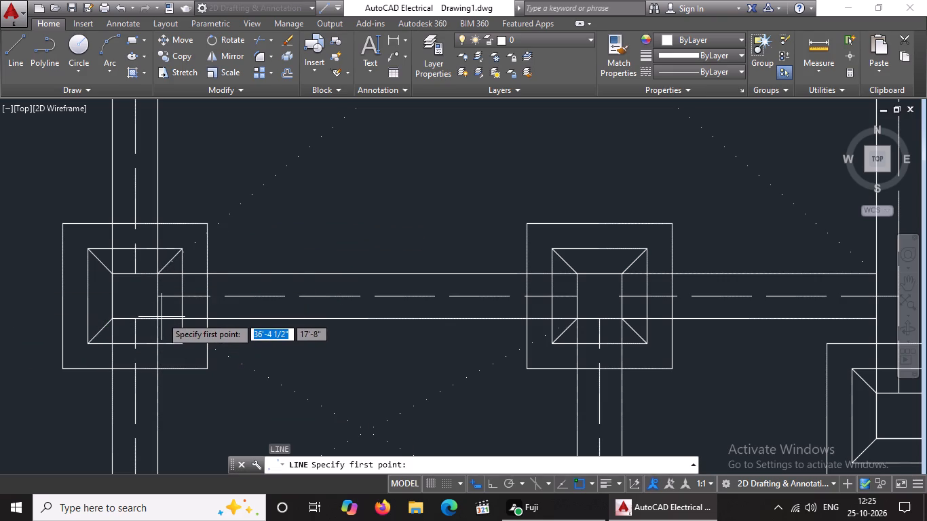
{"action": "left_click", "coordinate": [159, 318]}
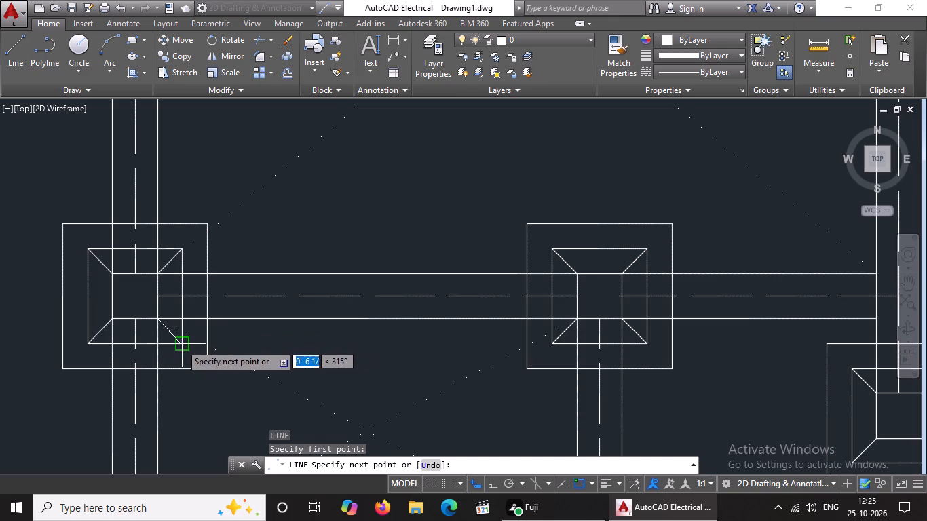
{"action": "left_click_drag", "start_coordinate": [182, 346], "coordinate": [196, 344]}
{"action": "key", "text": "Return"}
Draw lines joining the column and inner offset squares at both left-side corners of the column directly below the upper-left room's bottom-left corner column.
{"action": "scroll", "coordinate": [261, 349], "scroll_direction": "down", "scroll_amount": 5}
{"action": "middle_click_drag", "start_coordinate": [382, 366], "coordinate": [367, 298]}
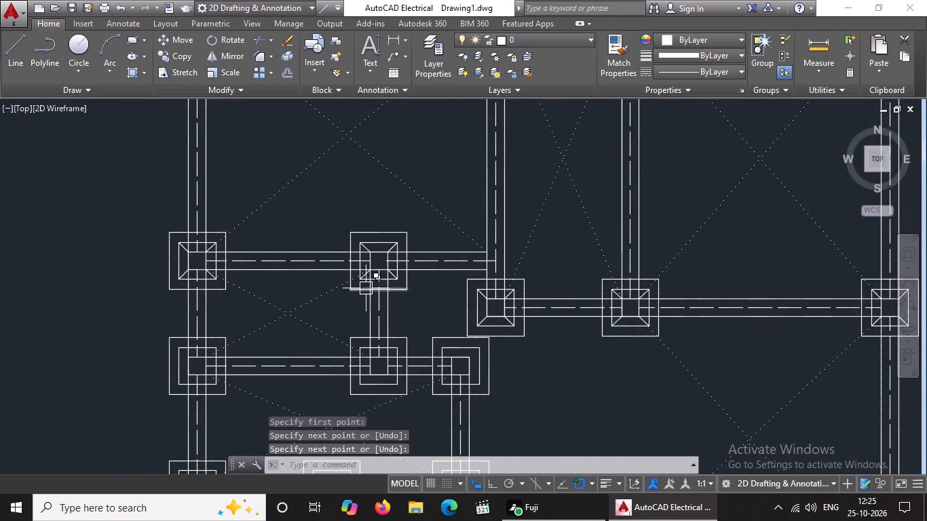
{"action": "scroll", "coordinate": [207, 394], "scroll_direction": "up", "scroll_amount": 2}
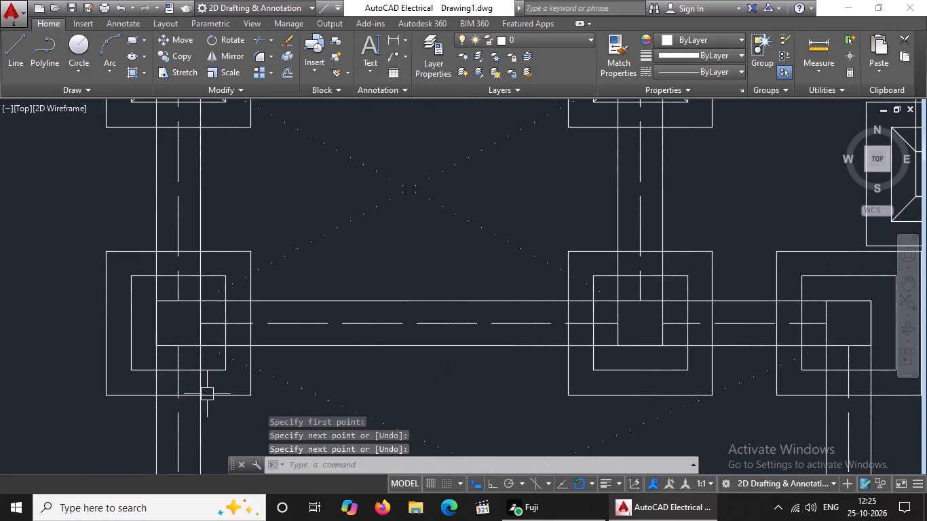
{"action": "key", "text": "l"}
{"action": "key", "text": "Return"}
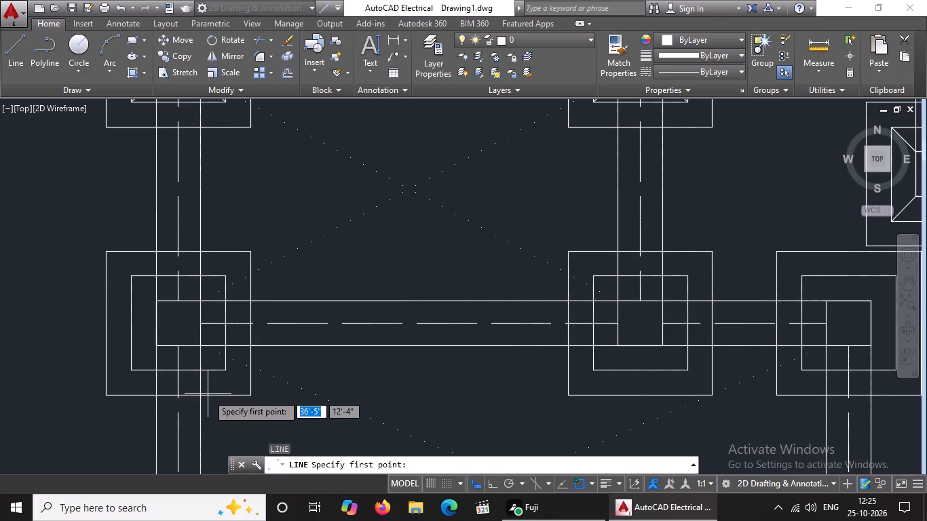
{"action": "left_click_drag", "start_coordinate": [133, 372], "coordinate": [144, 366]}
{"action": "left_click_drag", "start_coordinate": [157, 345], "coordinate": [176, 328]}
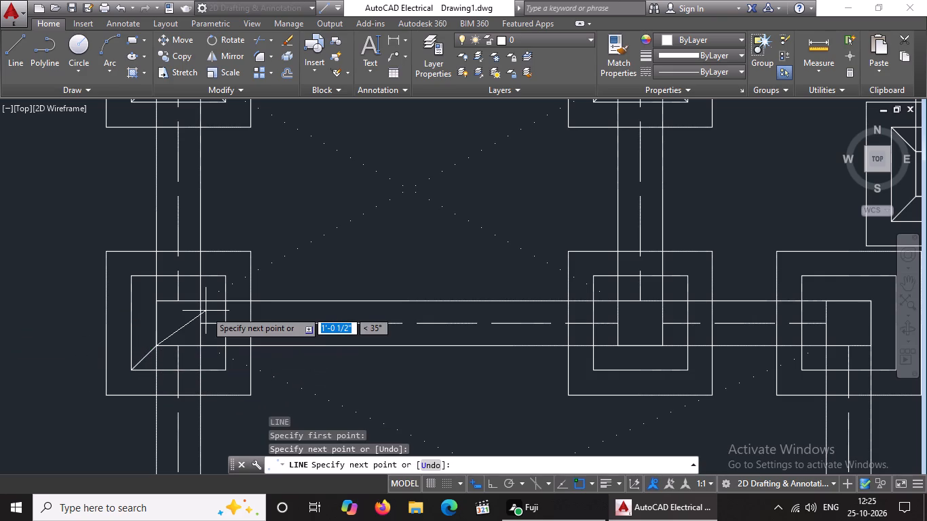
{"action": "key", "text": "Return"}
{"action": "key", "text": "l"}
{"action": "key", "text": "Return"}
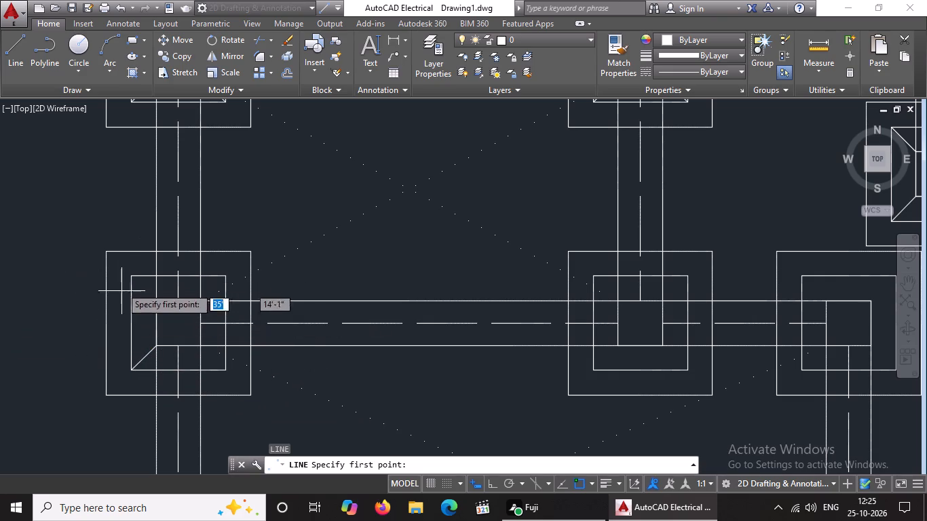
{"action": "left_click", "coordinate": [132, 276]}
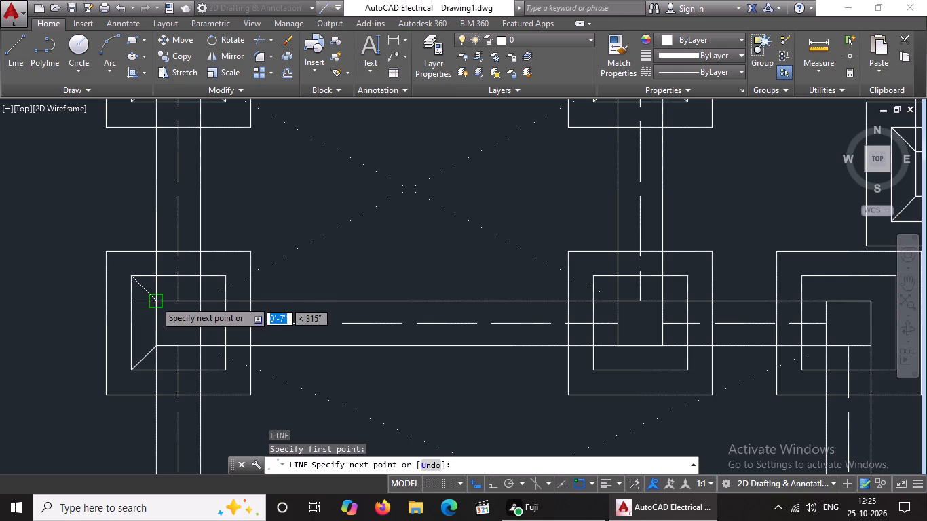
{"action": "left_click_drag", "start_coordinate": [155, 301], "coordinate": [157, 313]}
{"action": "key", "text": "Return"}
Draw lines joining the column square and inner offset square at both right-side corners of that same left-end column.
{"action": "key", "text": "l"}
{"action": "key", "text": "Return"}
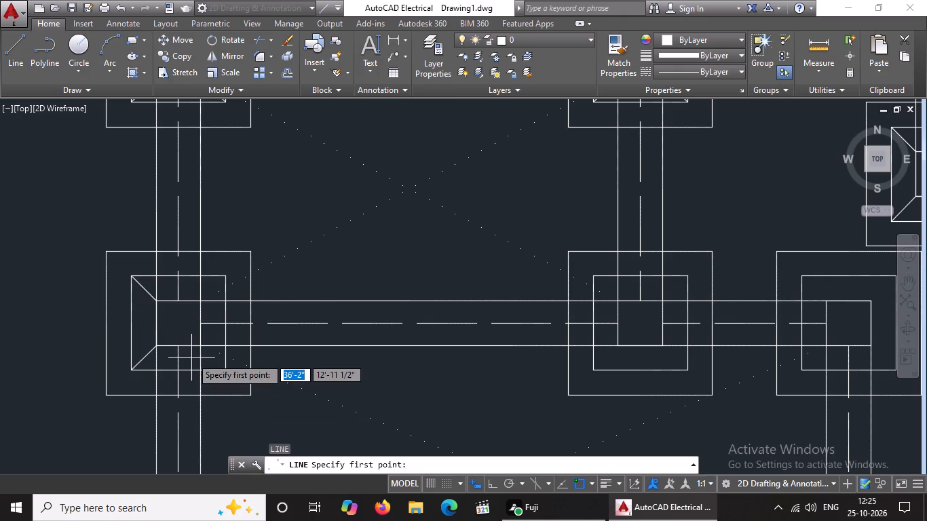
{"action": "left_click", "coordinate": [200, 301]}
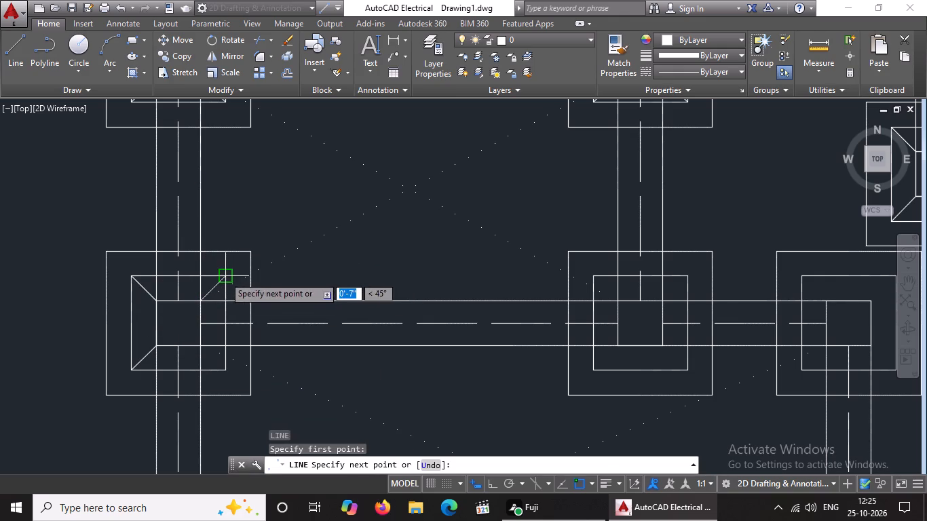
{"action": "left_click_drag", "start_coordinate": [224, 276], "coordinate": [233, 266]}
{"action": "key", "text": "Return"}
{"action": "key", "text": "l"}
{"action": "key", "text": "Return"}
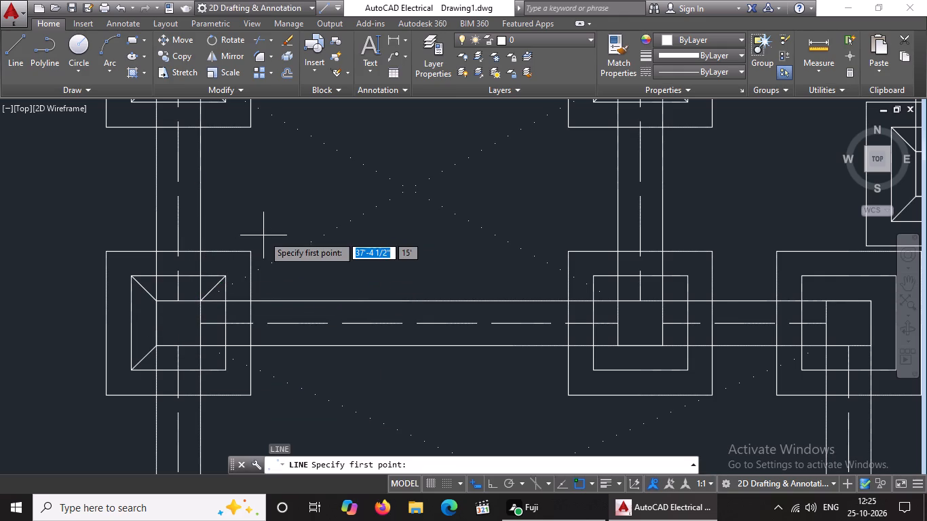
{"action": "left_click", "coordinate": [200, 344]}
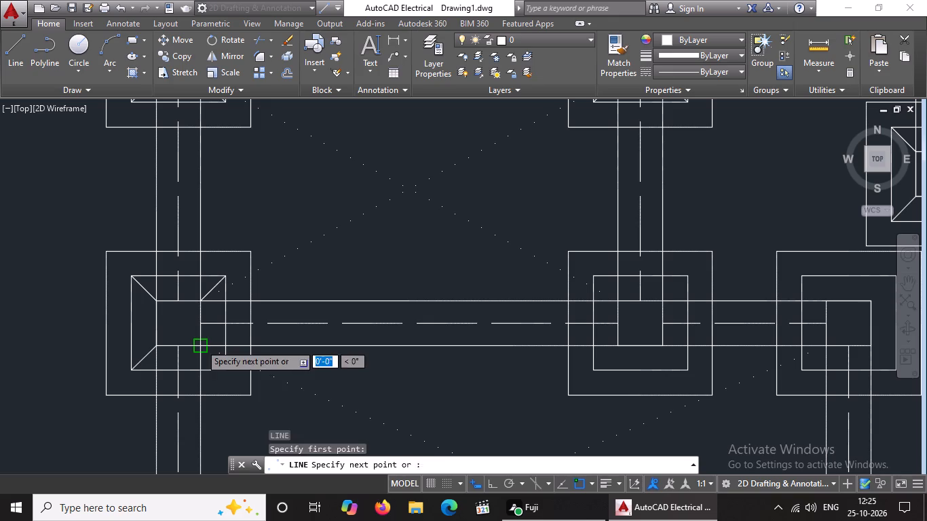
{"action": "left_click_drag", "start_coordinate": [224, 372], "coordinate": [231, 379]}
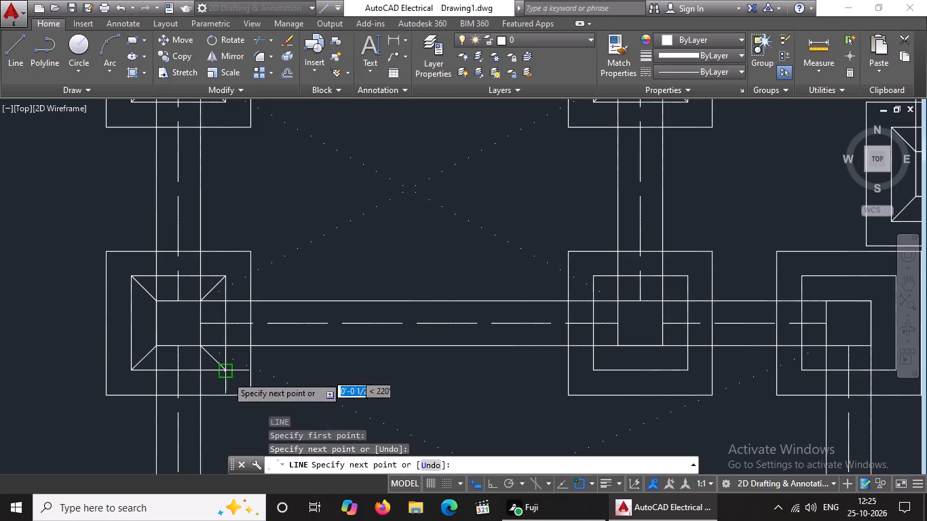
{"action": "key", "text": "Return"}
Draw lines joining the column square and inner offset square at both left-side corners of the second column along the same wall row.
{"action": "key", "text": "l"}
{"action": "key", "text": "Return"}
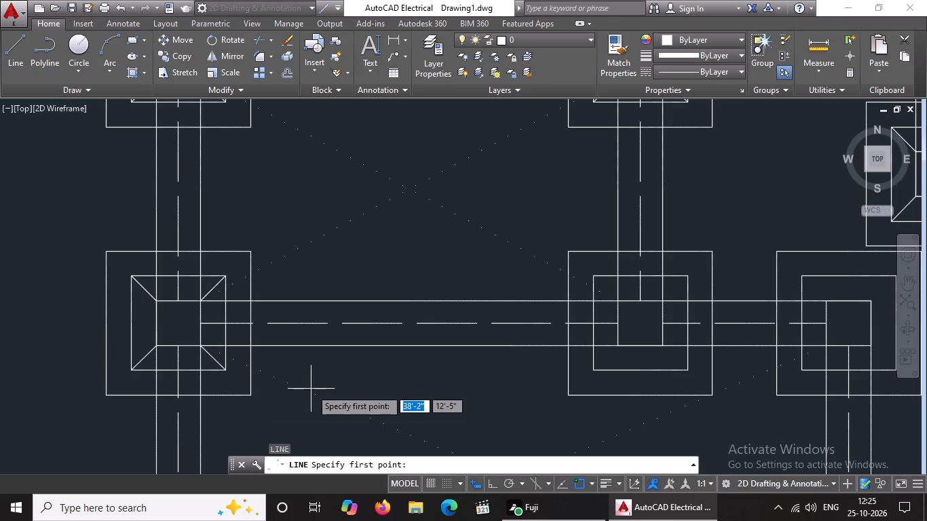
{"action": "left_click", "coordinate": [592, 280]}
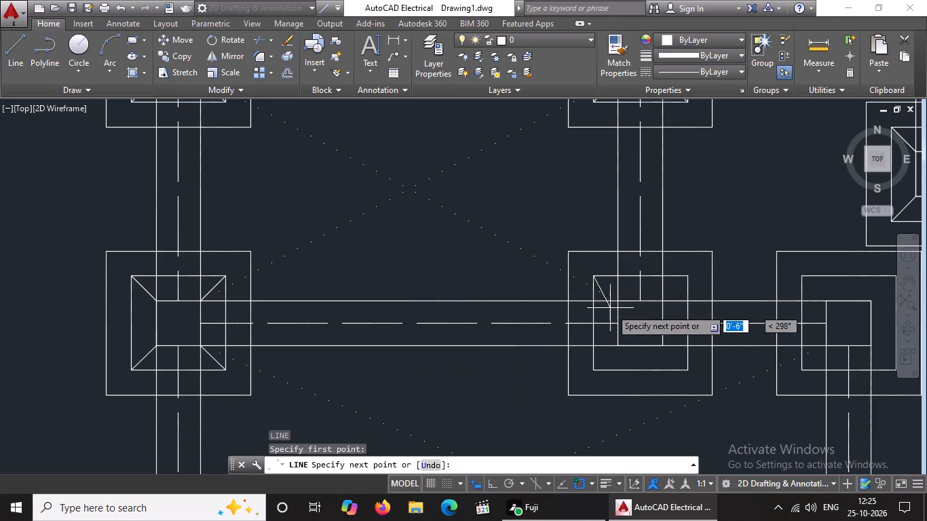
{"action": "left_click_drag", "start_coordinate": [619, 301], "coordinate": [623, 329]}
{"action": "key", "text": "Return"}
{"action": "key", "text": "l"}
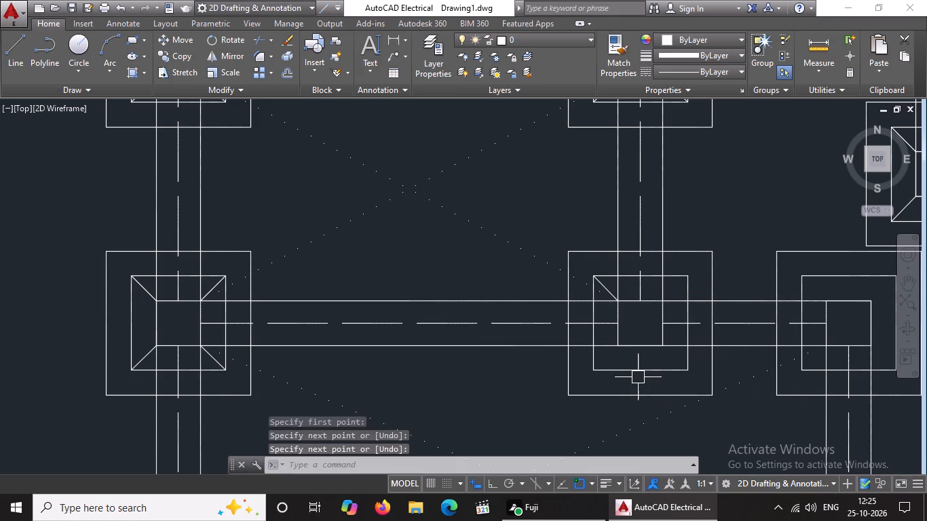
{"action": "key", "text": "Return"}
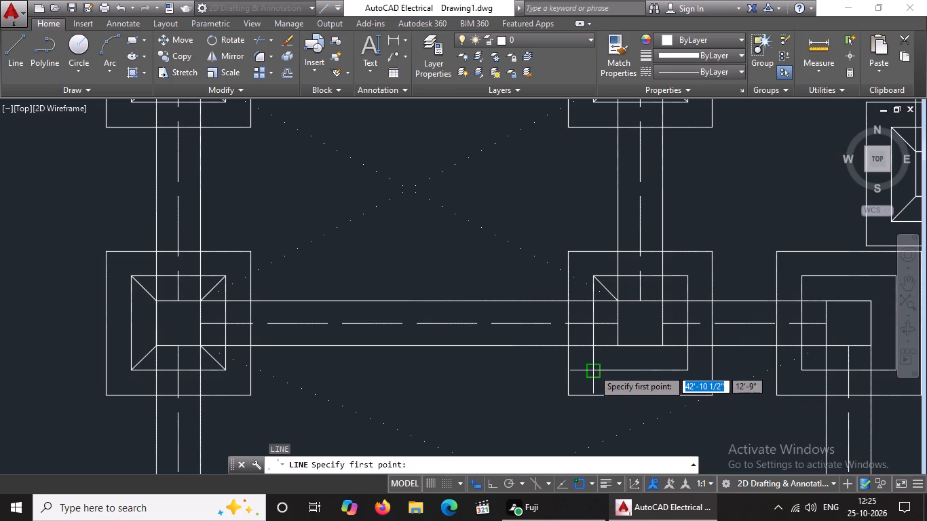
{"action": "left_click", "coordinate": [594, 368]}
{"action": "left_click", "coordinate": [618, 346]}
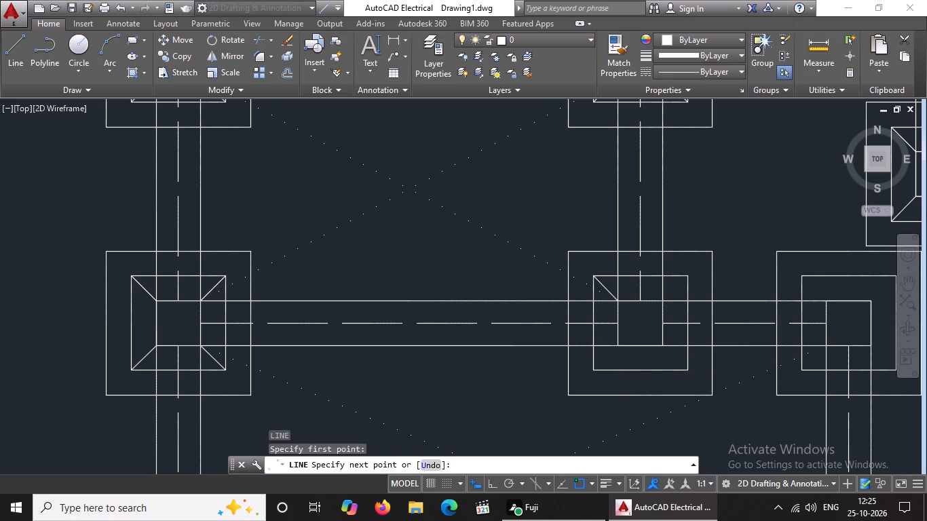
{"action": "key", "text": "Return"}
Draw lines joining the column square and inner offset square at both right-side corners of the second column along the same wall row.
{"action": "key", "text": "l"}
{"action": "key", "text": "Return"}
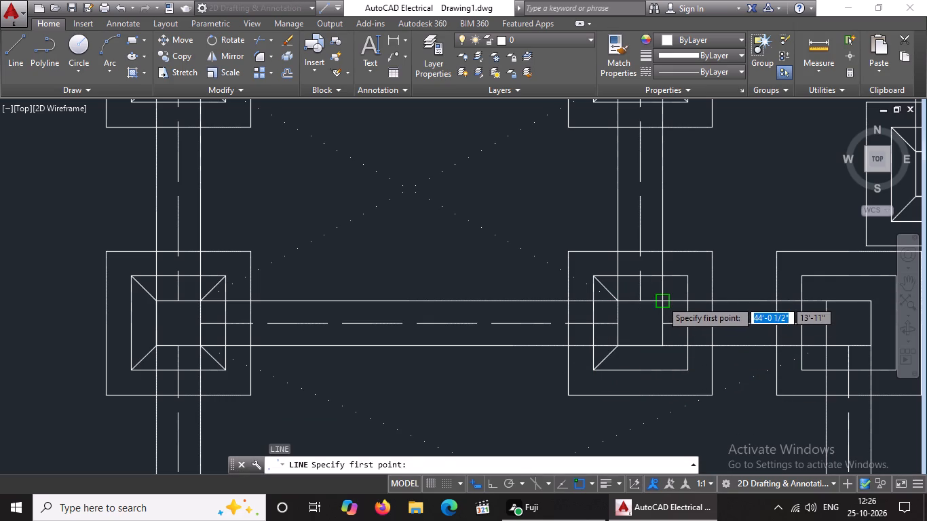
{"action": "left_click", "coordinate": [662, 301]}
{"action": "left_click", "coordinate": [689, 277]}
{"action": "key", "text": "Return"}
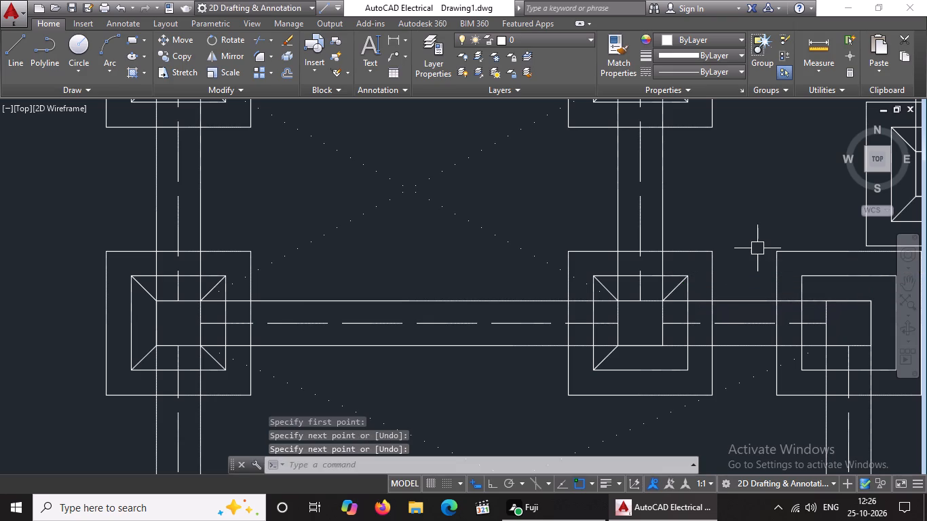
{"action": "key", "text": "l"}
{"action": "key", "text": "Return"}
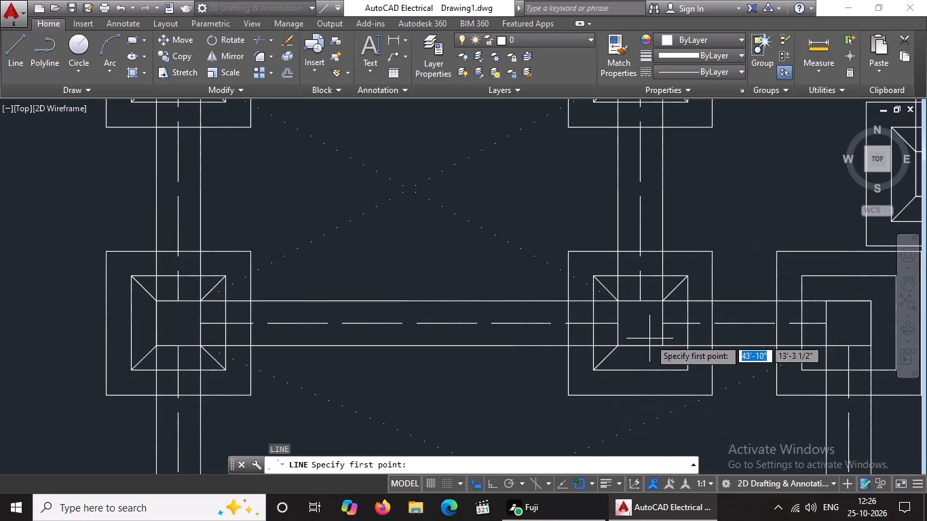
{"action": "left_click", "coordinate": [660, 342]}
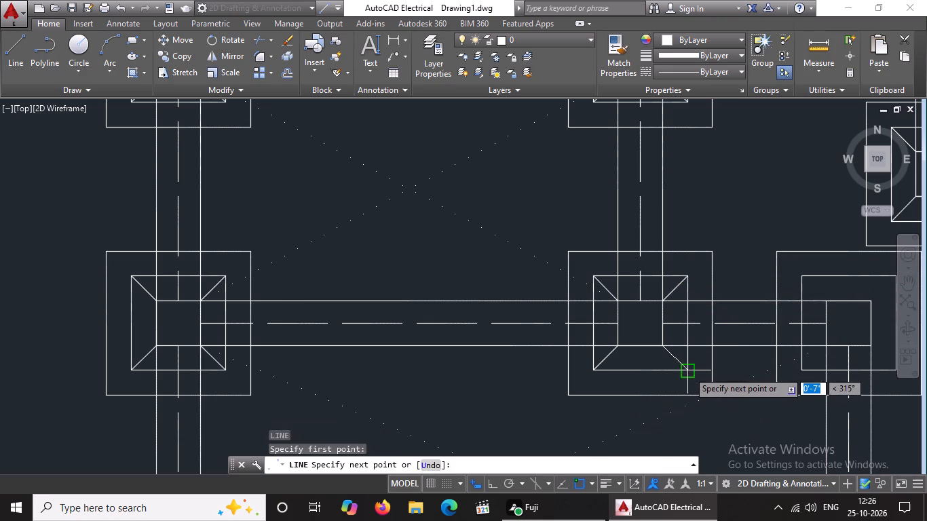
{"action": "left_click", "coordinate": [687, 368]}
{"action": "key", "text": "Return"}
Draw lines joining the column square and inner offset square at both upper corners of the right-end column in that wall row.
{"action": "key", "text": "l"}
{"action": "key", "text": "Return"}
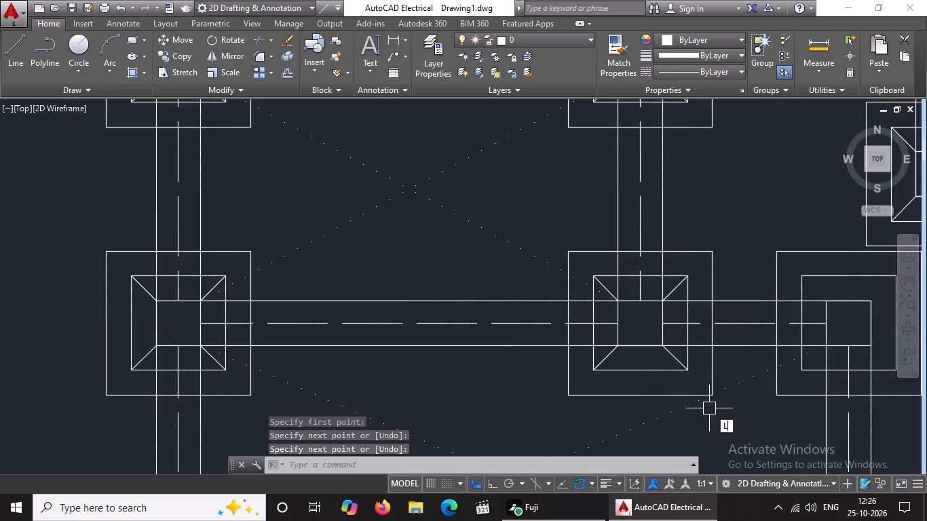
{"action": "scroll", "coordinate": [523, 394], "scroll_direction": "down", "scroll_amount": 3}
{"action": "scroll", "coordinate": [603, 385], "scroll_direction": "up", "scroll_amount": 2}
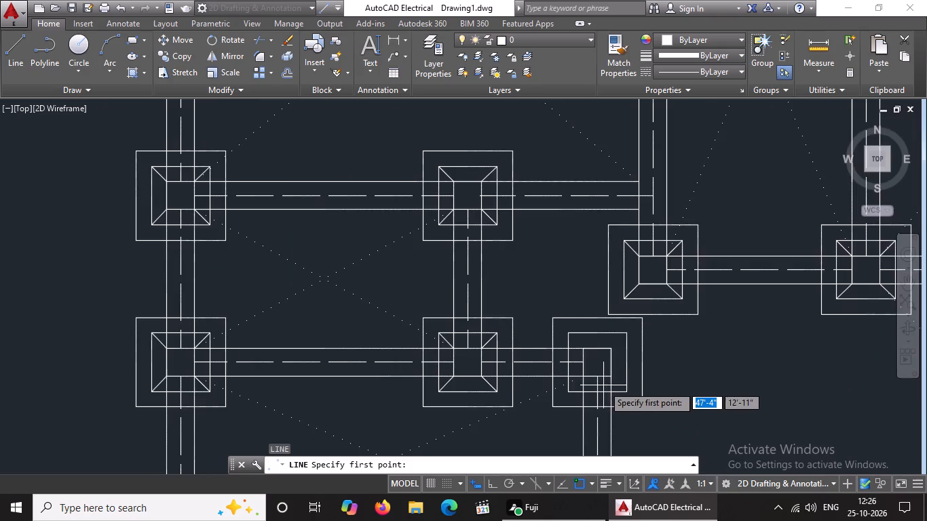
{"action": "scroll", "coordinate": [605, 373], "scroll_direction": "up", "scroll_amount": 3}
{"action": "left_click", "coordinate": [455, 214]}
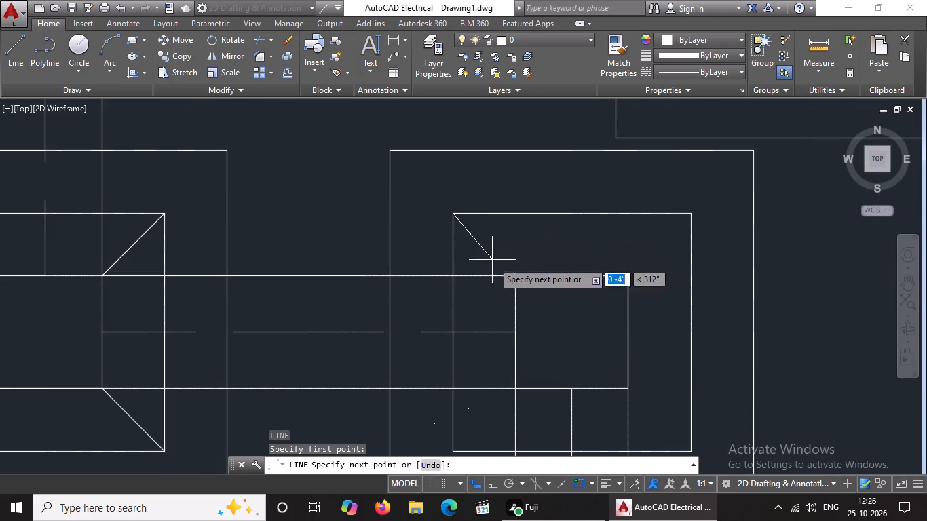
{"action": "left_click", "coordinate": [517, 275]}
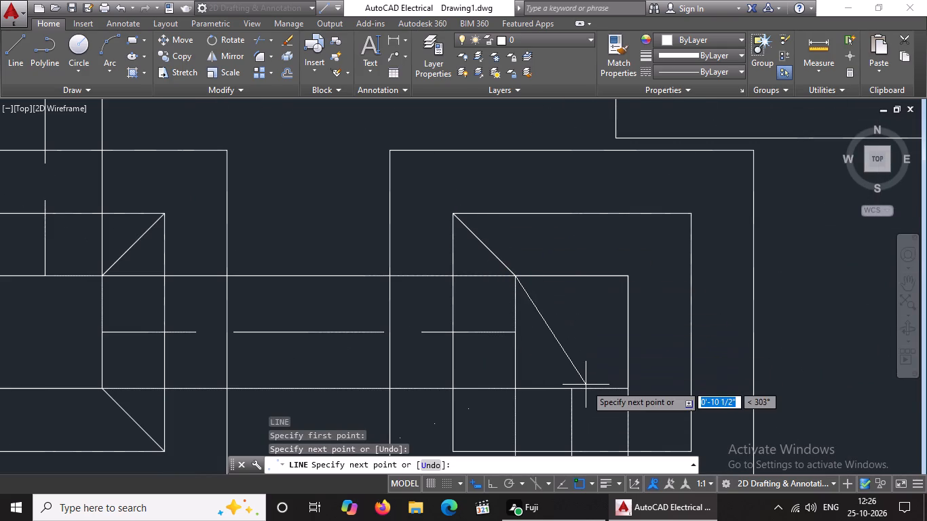
{"action": "key", "text": "Return"}
{"action": "key", "text": "l"}
{"action": "key", "text": "Return"}
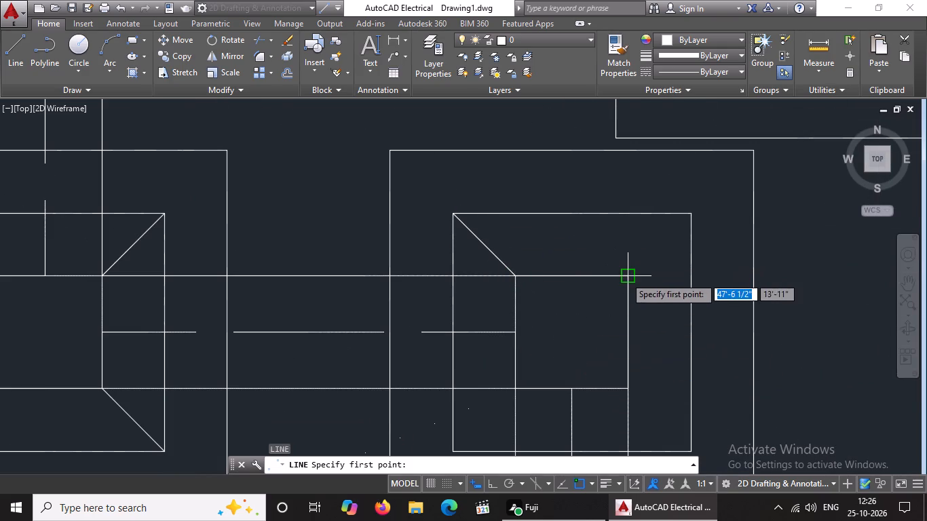
{"action": "left_click", "coordinate": [625, 277]}
{"action": "left_click", "coordinate": [691, 212]}
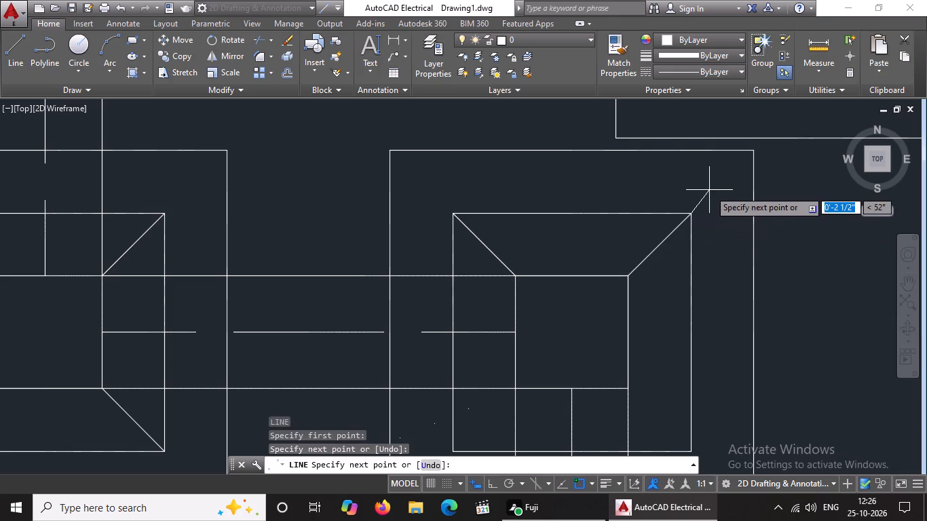
{"action": "key", "text": "Return"}
Draw lines joining the column square and inner offset square at both lower corners of that same right-end column.
{"action": "key", "text": "l"}
{"action": "key", "text": "Return"}
{"action": "scroll", "coordinate": [709, 190], "scroll_direction": "down", "scroll_amount": 4}
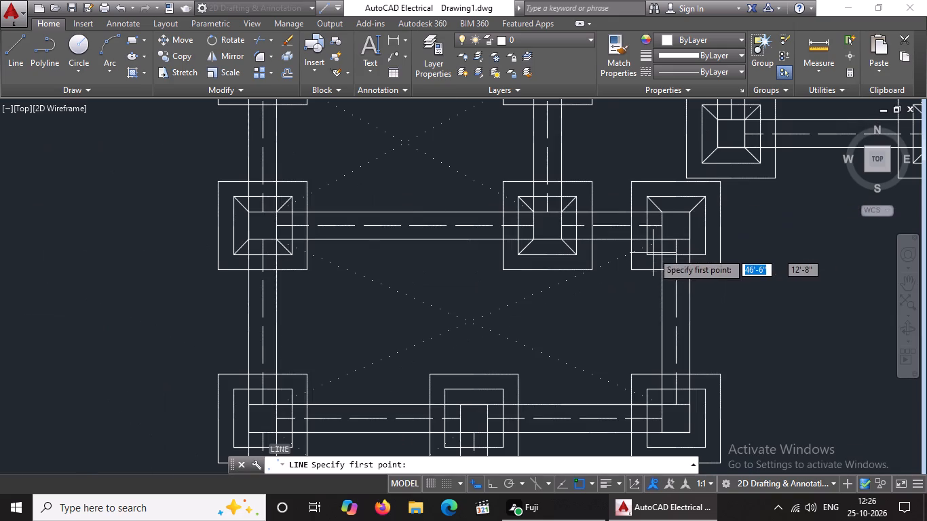
{"action": "scroll", "coordinate": [653, 252], "scroll_direction": "up", "scroll_amount": 2}
{"action": "left_click_drag", "start_coordinate": [635, 258], "coordinate": [640, 249]}
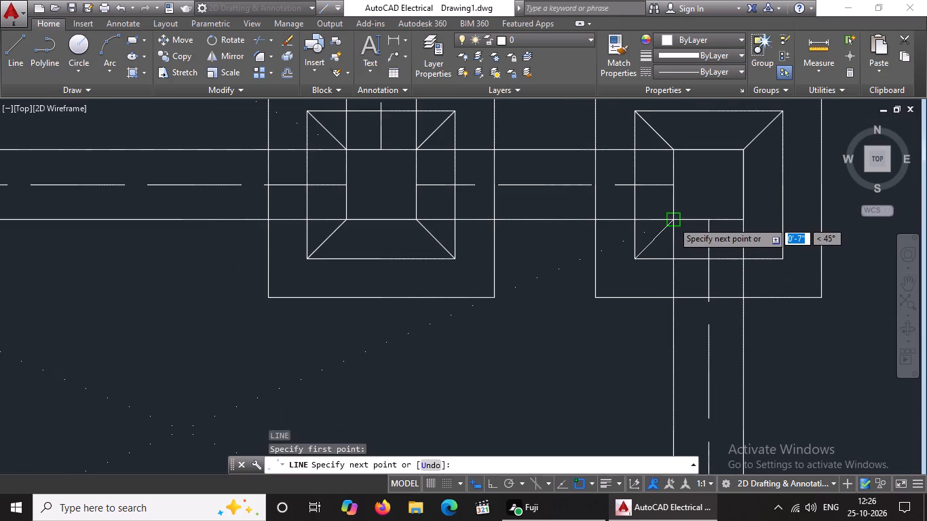
{"action": "left_click_drag", "start_coordinate": [673, 221], "coordinate": [682, 215]}
{"action": "key", "text": "Return"}
{"action": "key", "text": "l"}
{"action": "key", "text": "Return"}
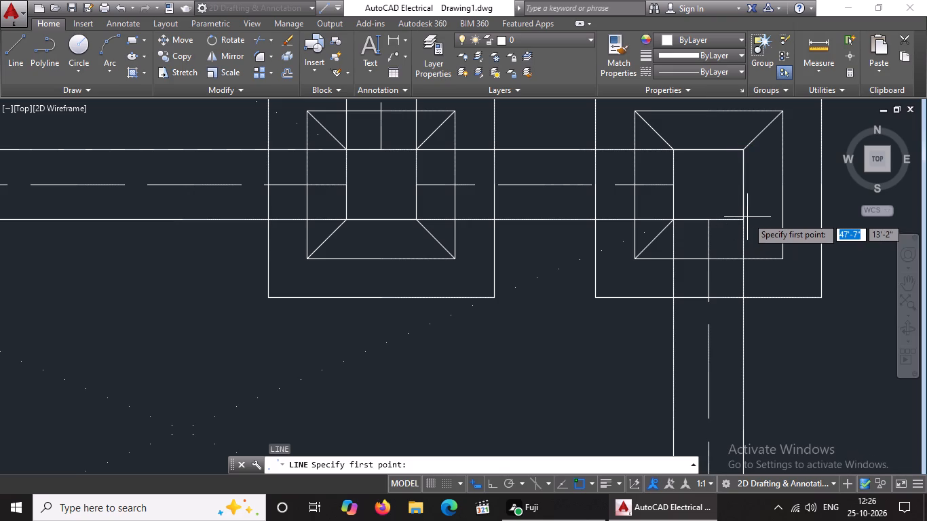
{"action": "left_click_drag", "start_coordinate": [744, 217], "coordinate": [755, 227]}
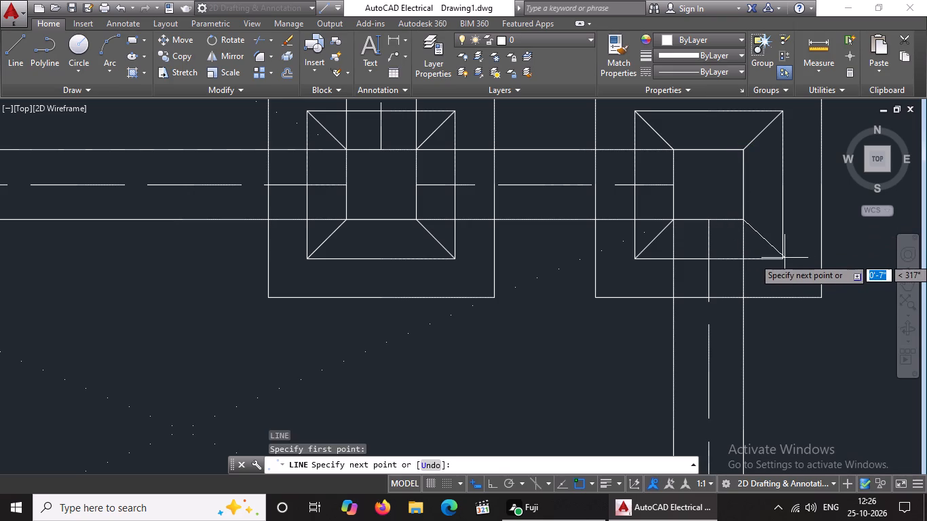
{"action": "left_click", "coordinate": [783, 260]}
{"action": "scroll", "coordinate": [755, 281], "scroll_direction": "down", "scroll_amount": 5}
{"action": "key", "text": "Return"}
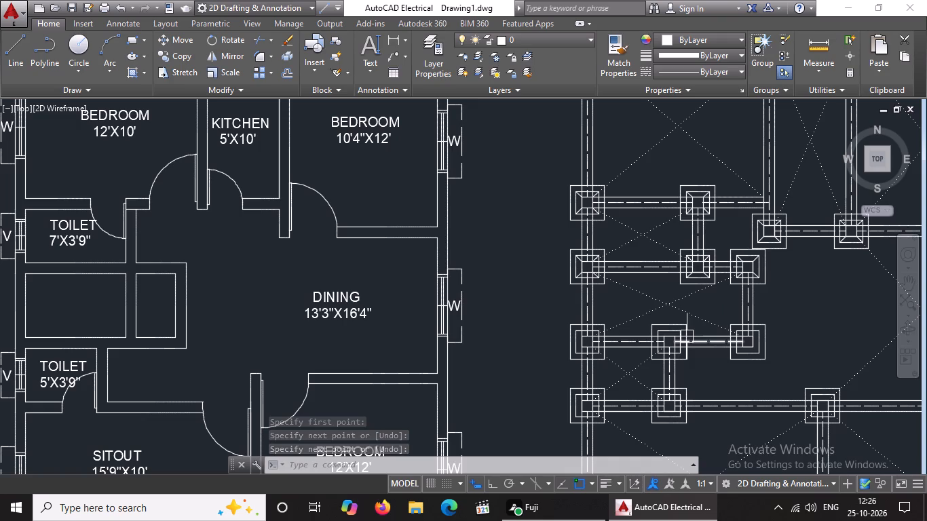
Draw lines joining the column and inner offset squares at both upper corners of the left-end column in the next wall row down.
{"action": "middle_click_drag", "start_coordinate": [774, 367], "coordinate": [689, 348]}
{"action": "scroll", "coordinate": [560, 339], "scroll_direction": "up", "scroll_amount": 1}
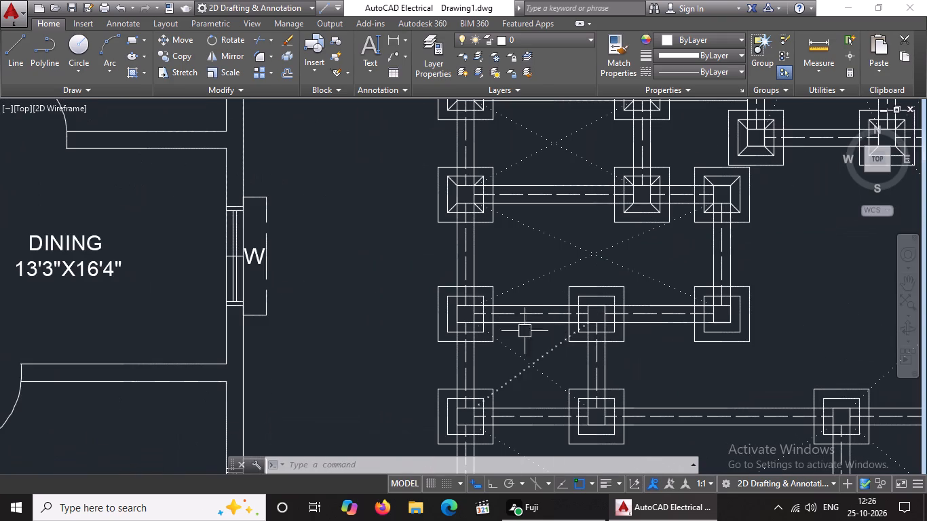
{"action": "scroll", "coordinate": [432, 299], "scroll_direction": "up", "scroll_amount": 2}
{"action": "middle_click_drag", "start_coordinate": [565, 332], "coordinate": [503, 327]}
{"action": "scroll", "coordinate": [518, 328], "scroll_direction": "up", "scroll_amount": 1}
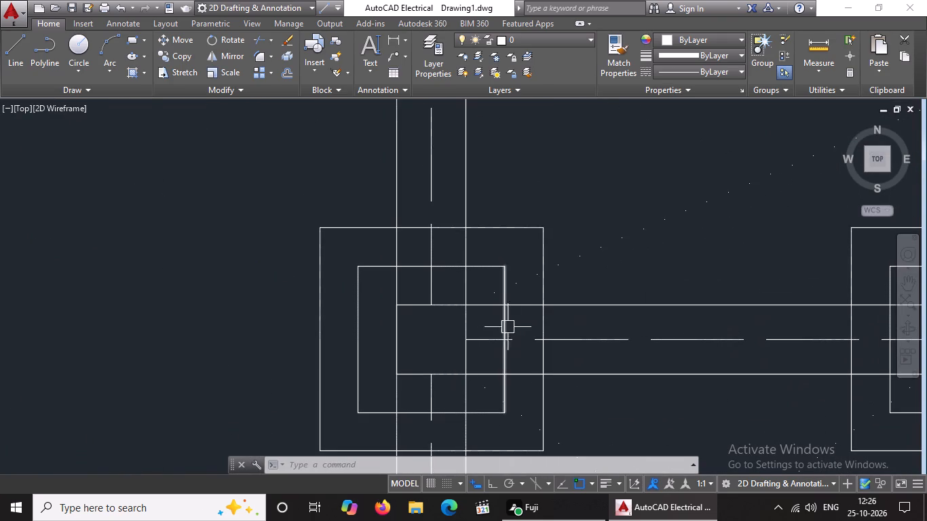
{"action": "scroll", "coordinate": [517, 324], "scroll_direction": "down", "scroll_amount": 2}
{"action": "key", "text": "Escape"}
{"action": "key", "text": "l"}
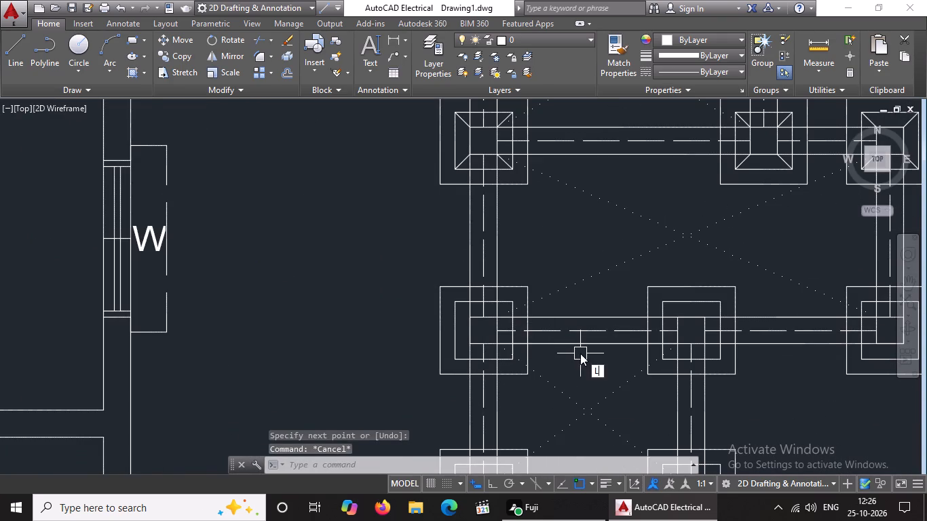
{"action": "key", "text": "Return"}
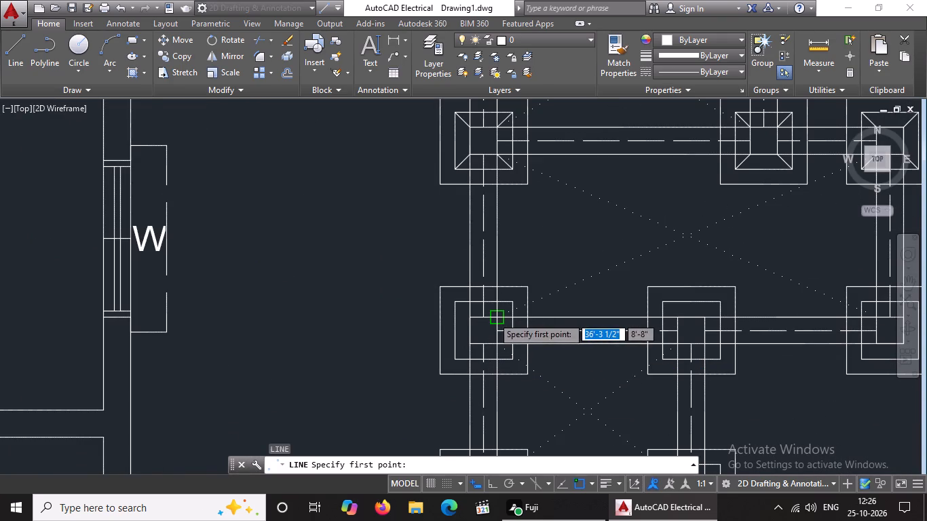
{"action": "left_click", "coordinate": [493, 317]}
{"action": "left_click", "coordinate": [513, 302]}
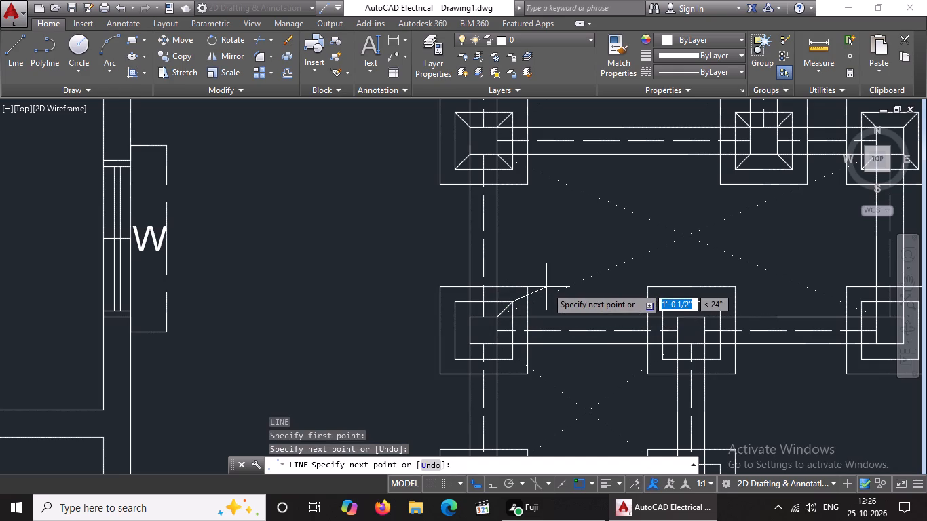
{"action": "key", "text": "Return"}
{"action": "key", "text": "l"}
{"action": "key", "text": "Return"}
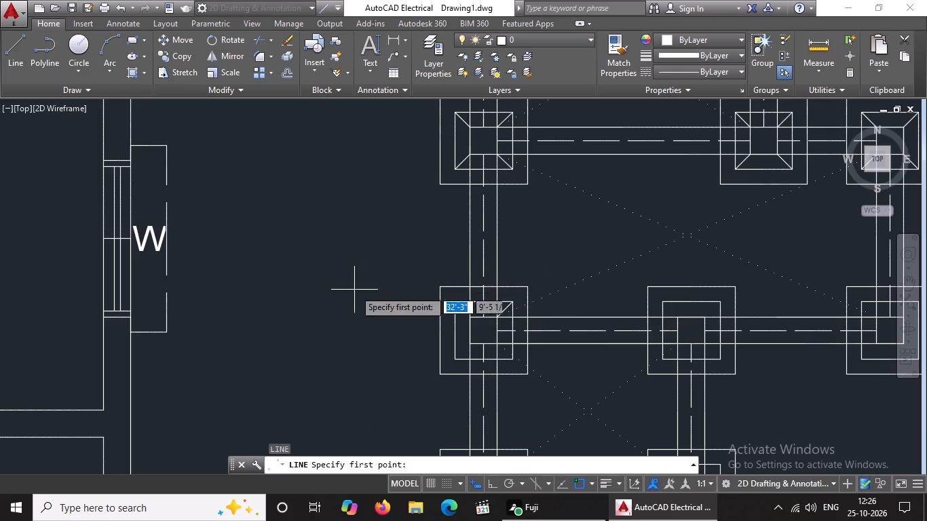
{"action": "left_click", "coordinate": [457, 302]}
{"action": "left_click_drag", "start_coordinate": [470, 317], "coordinate": [485, 326]}
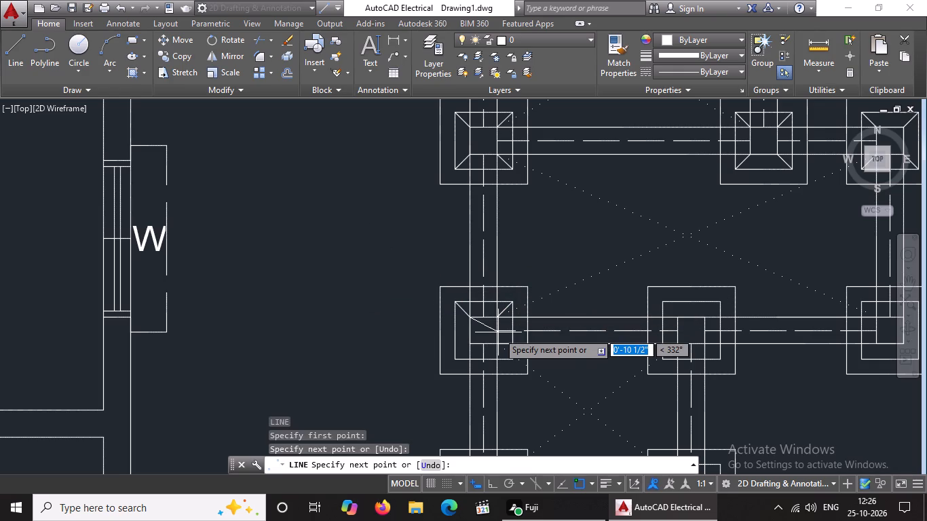
{"action": "key", "text": "Return"}
Draw a line joining the column square and inner offset square at the lower-left corner of that left-end column.
{"action": "key", "text": "l"}
{"action": "key", "text": "Return"}
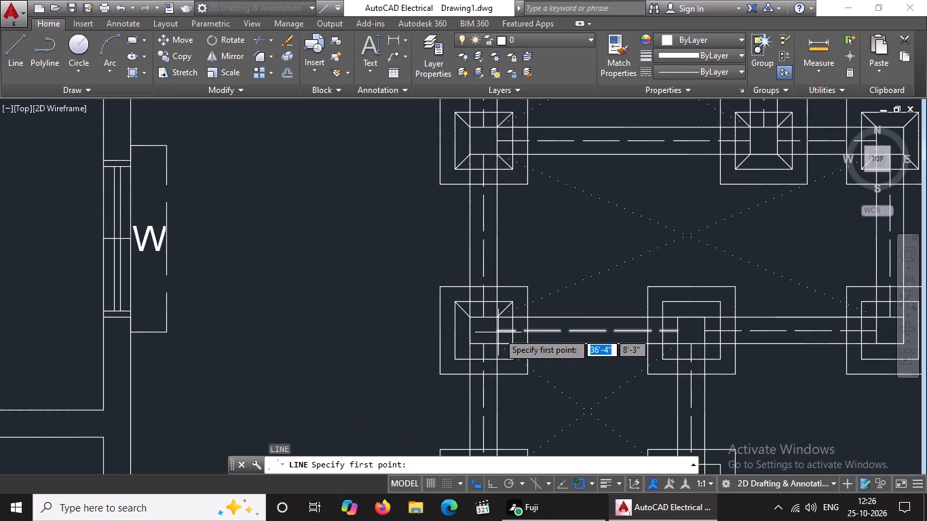
{"action": "left_click", "coordinate": [455, 358]}
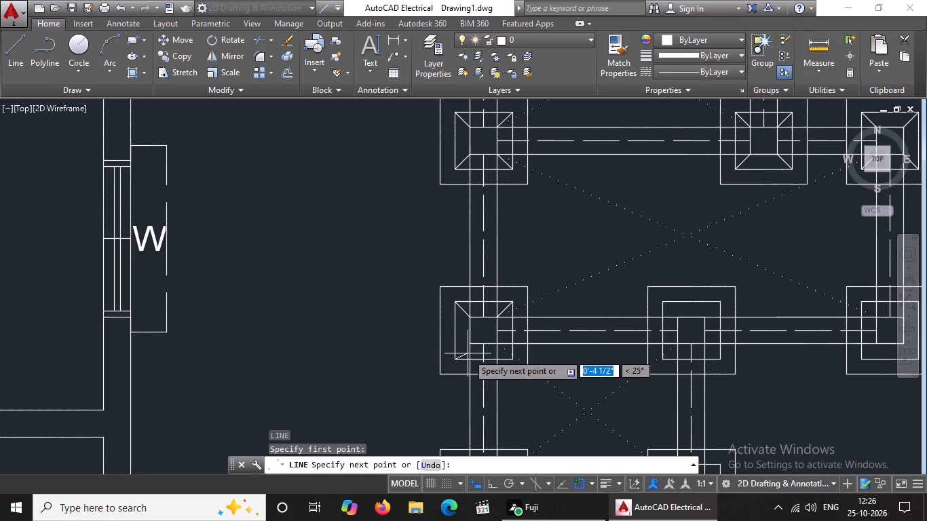
{"action": "left_click_drag", "start_coordinate": [471, 345], "coordinate": [483, 337]}
{"action": "key", "text": "Return"}
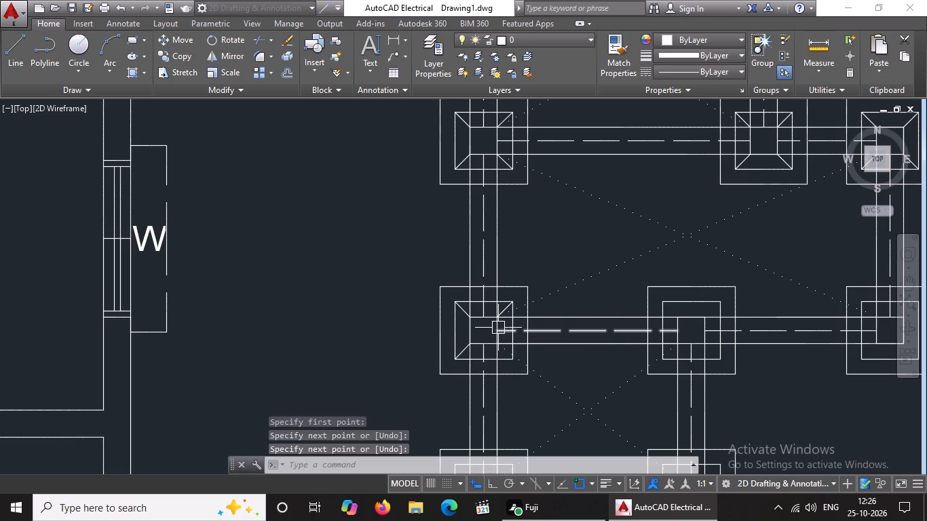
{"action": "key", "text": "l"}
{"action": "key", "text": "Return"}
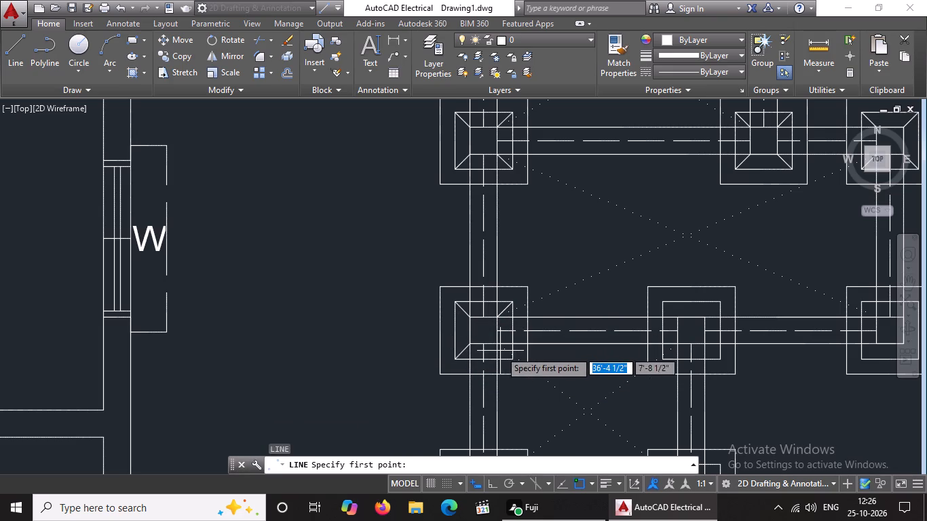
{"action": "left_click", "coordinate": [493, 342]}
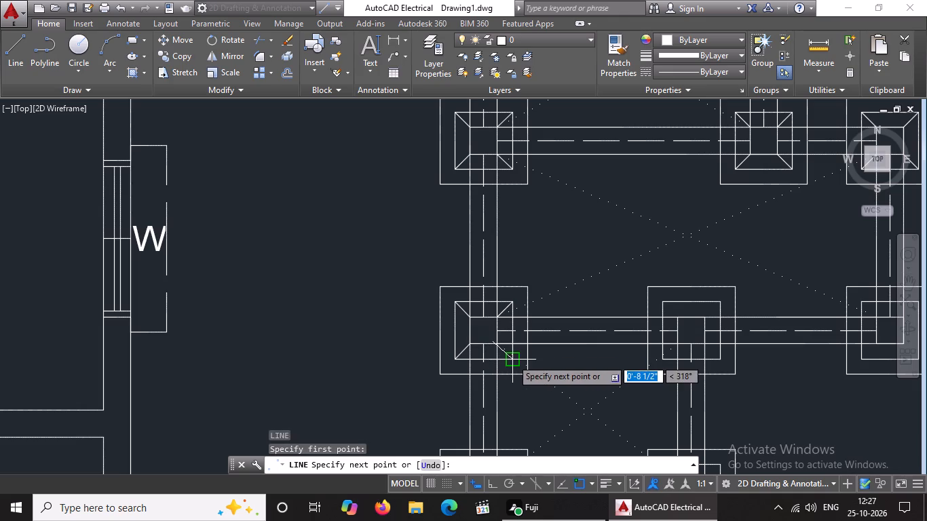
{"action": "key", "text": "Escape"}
Draw a line joining the column square and inner offset square at the lower-right corner of that left-end column.
{"action": "key", "text": "l"}
{"action": "key", "text": "Return"}
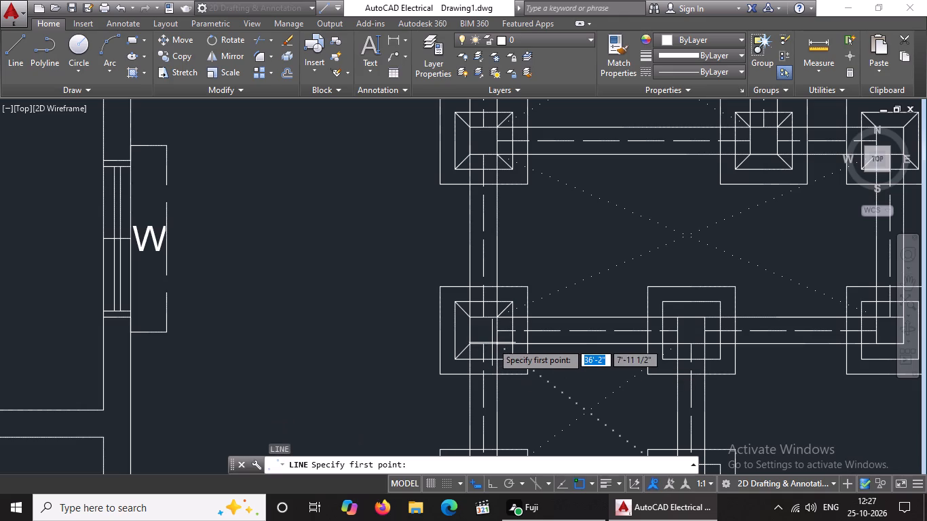
{"action": "left_click", "coordinate": [497, 344]}
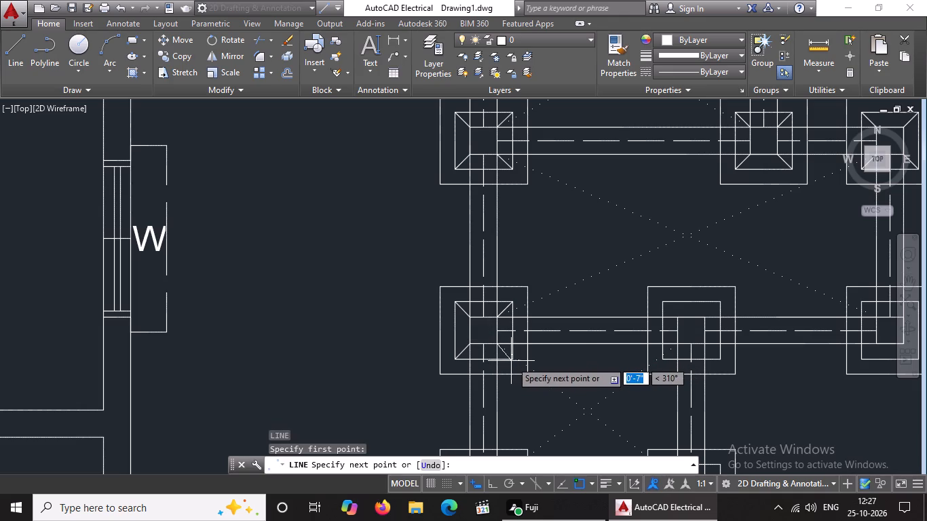
{"action": "left_click", "coordinate": [513, 359]}
{"action": "key", "text": "Return"}
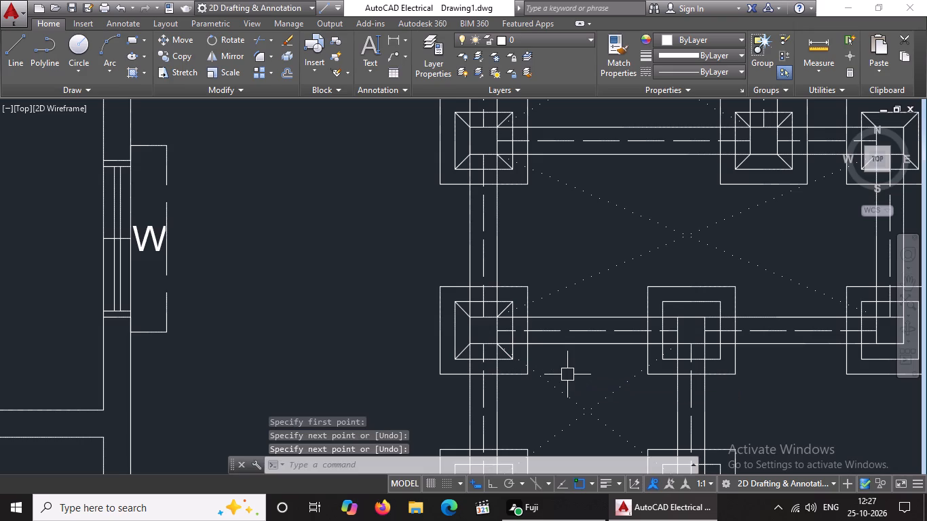
Draw lines joining the column square and inner offset square at both upper corners of the middle column in the same wall row.
{"action": "key", "text": "l"}
{"action": "key", "text": "Return"}
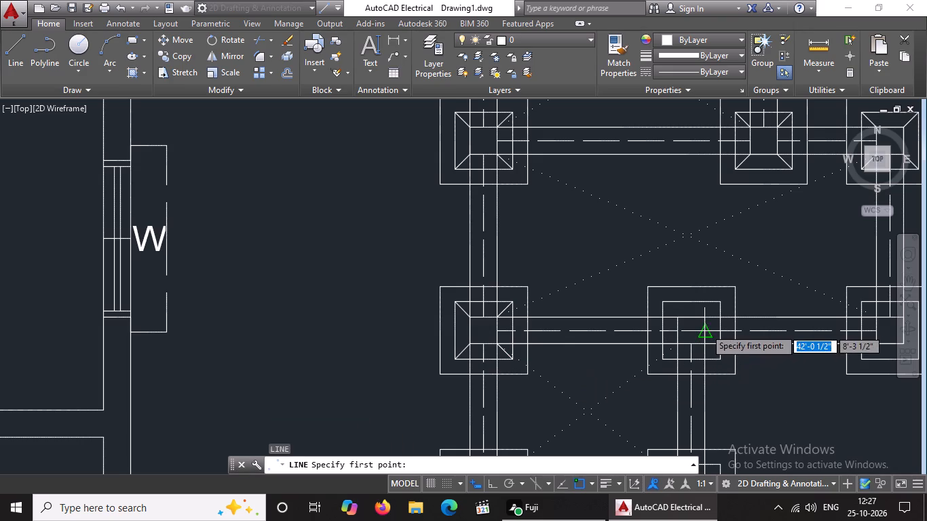
{"action": "left_click", "coordinate": [700, 319]}
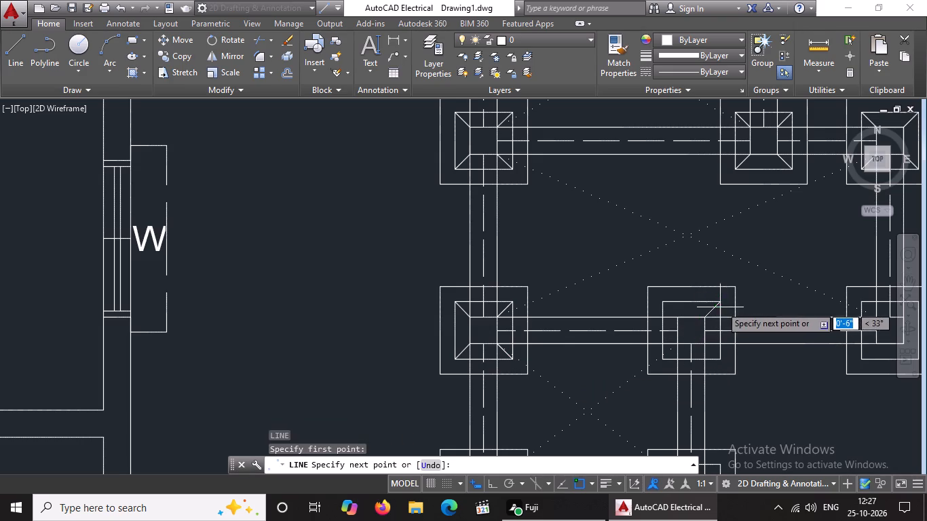
{"action": "left_click", "coordinate": [723, 302]}
{"action": "key", "text": "Return"}
{"action": "key", "text": "l"}
{"action": "key", "text": "Return"}
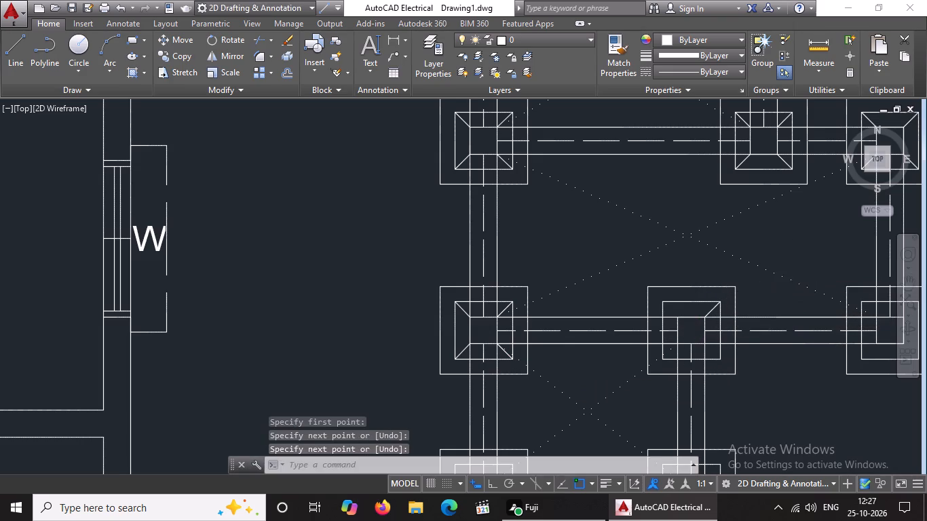
{"action": "left_click", "coordinate": [664, 305]}
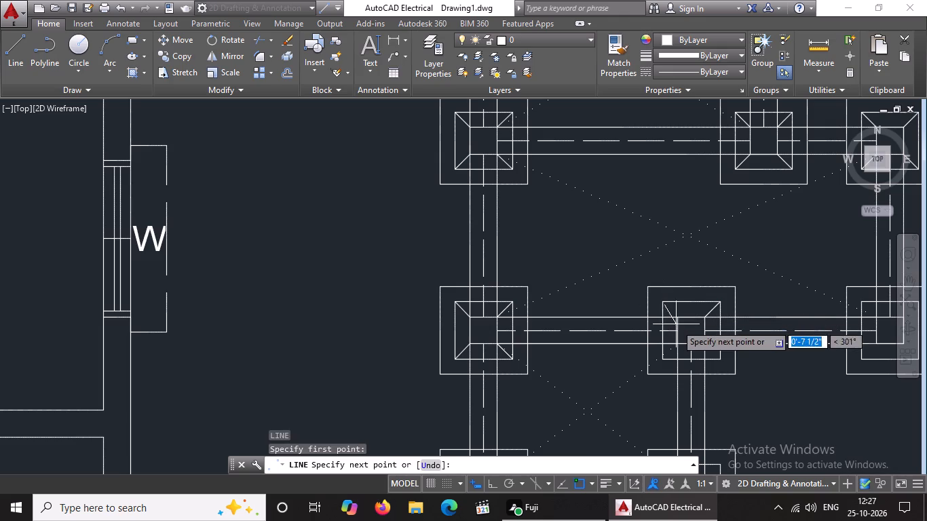
{"action": "left_click", "coordinate": [679, 319]}
{"action": "key", "text": "Return"}
Draw lines joining the column and inner offset squares at both lower corners of the middle column in the same wall row.
{"action": "key", "text": "l"}
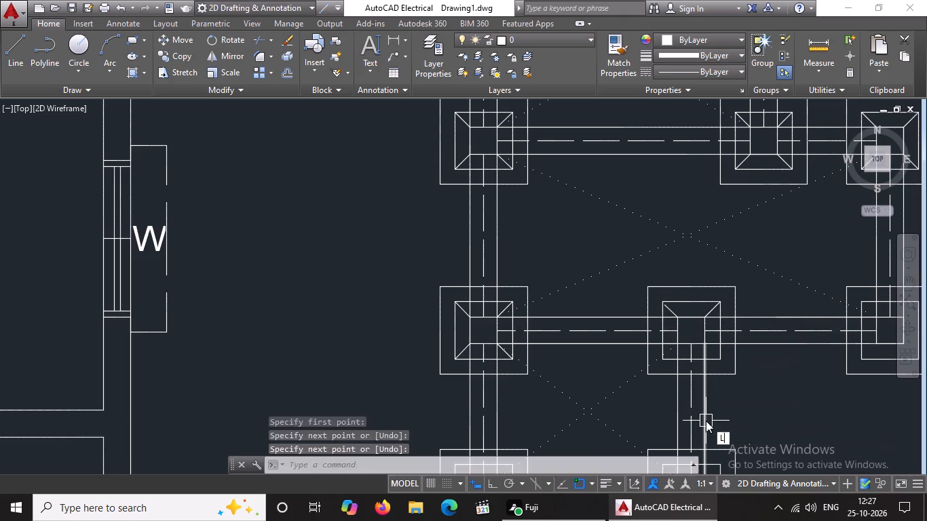
{"action": "key", "text": "Return"}
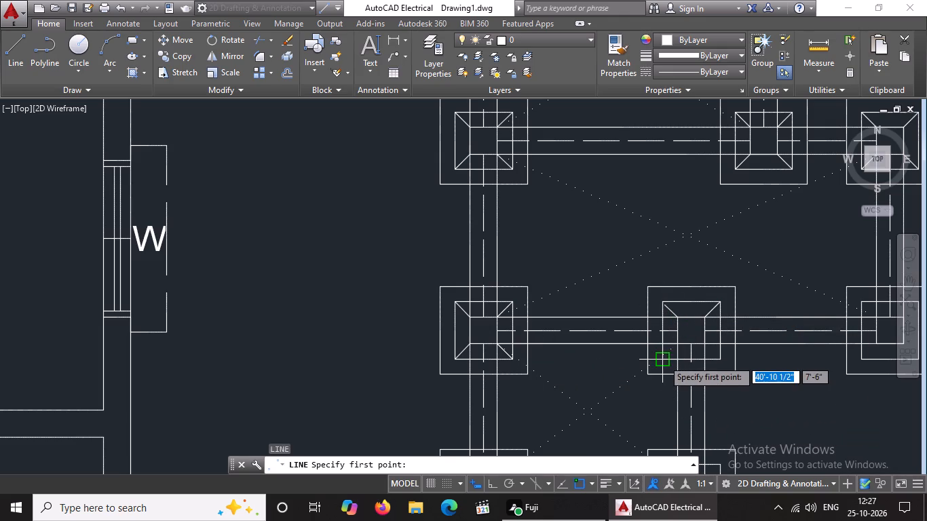
{"action": "left_click", "coordinate": [663, 359]}
{"action": "left_click", "coordinate": [679, 346]}
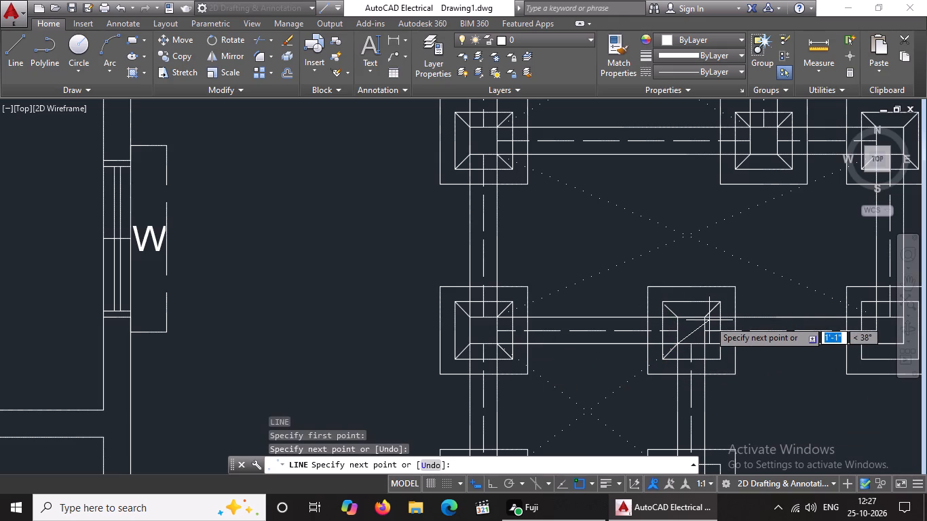
{"action": "key", "text": "Return"}
{"action": "key", "text": "l"}
{"action": "key", "text": "Return"}
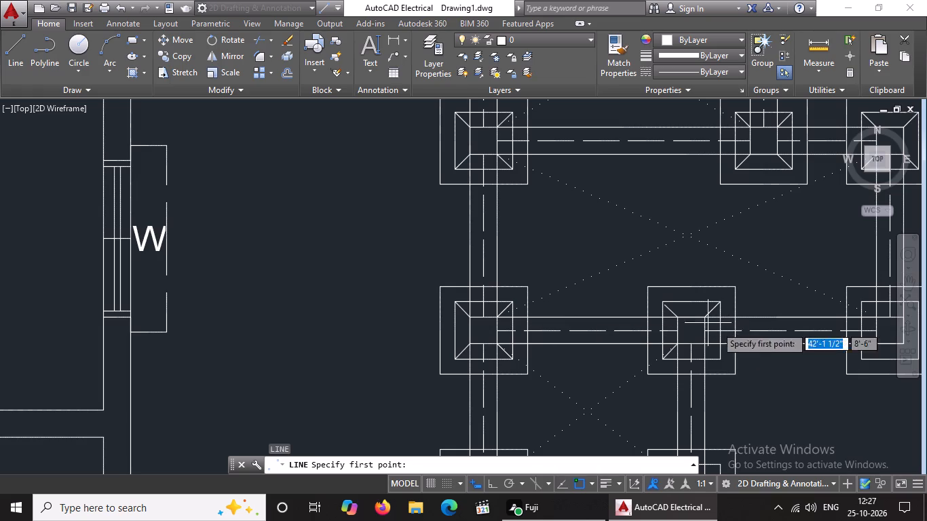
{"action": "left_click", "coordinate": [708, 344]}
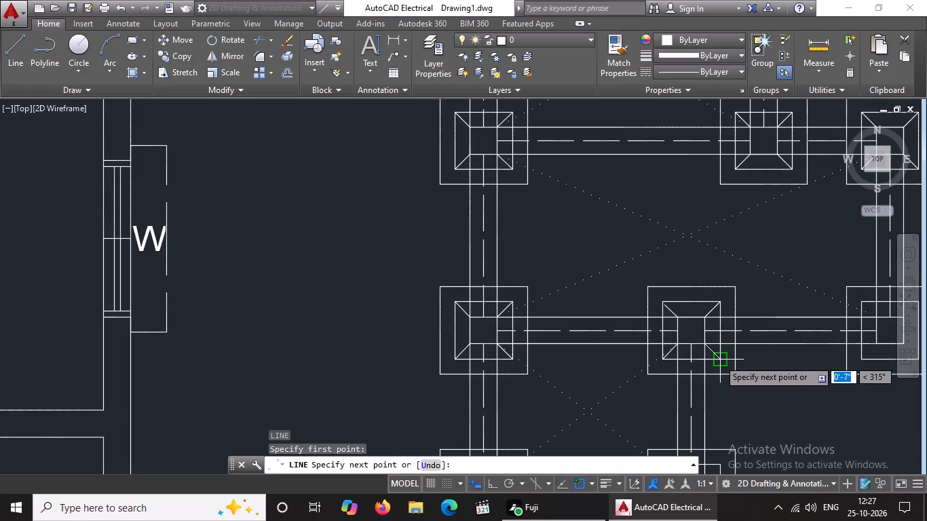
{"action": "left_click", "coordinate": [719, 360]}
{"action": "scroll", "coordinate": [678, 367], "scroll_direction": "down", "scroll_amount": 4}
{"action": "middle_click_drag", "start_coordinate": [693, 374], "coordinate": [349, 374]}
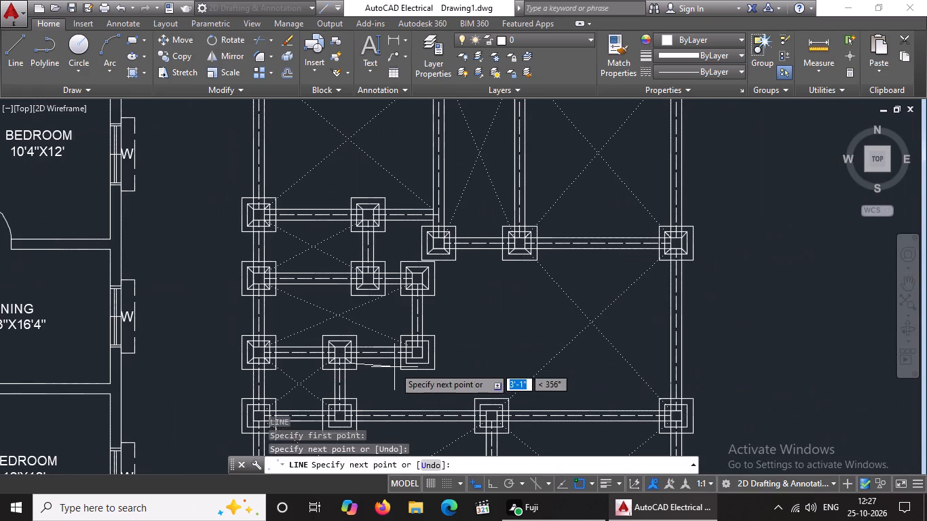
{"action": "key", "text": "Return"}
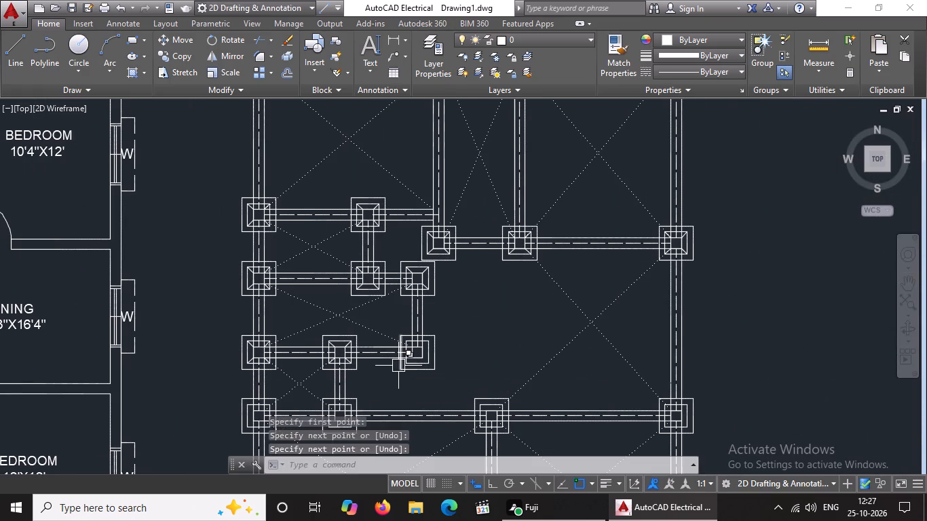
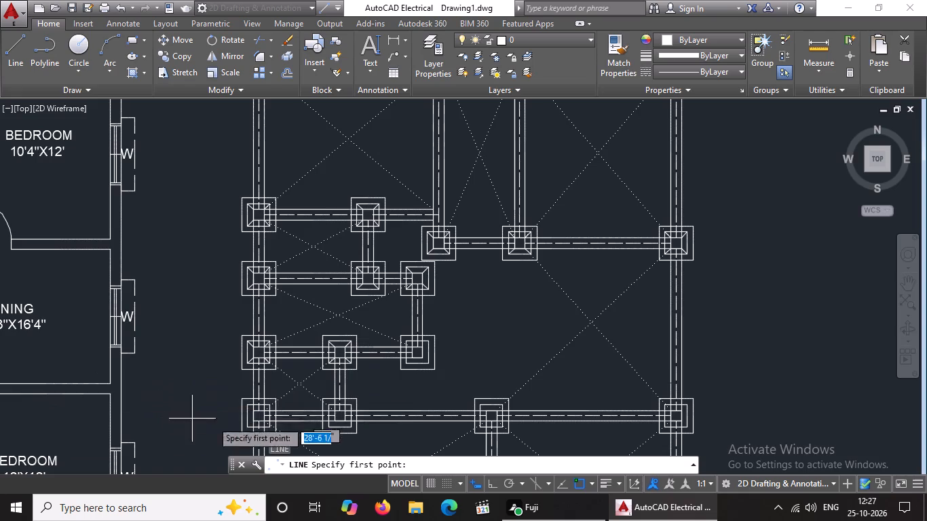
Draw a 7" diagonal line joining the inner square's upper-left corner to the column corner on the three-footing row's unfinished east footing.
{"action": "scroll", "coordinate": [381, 339], "scroll_direction": "up", "scroll_amount": 3}
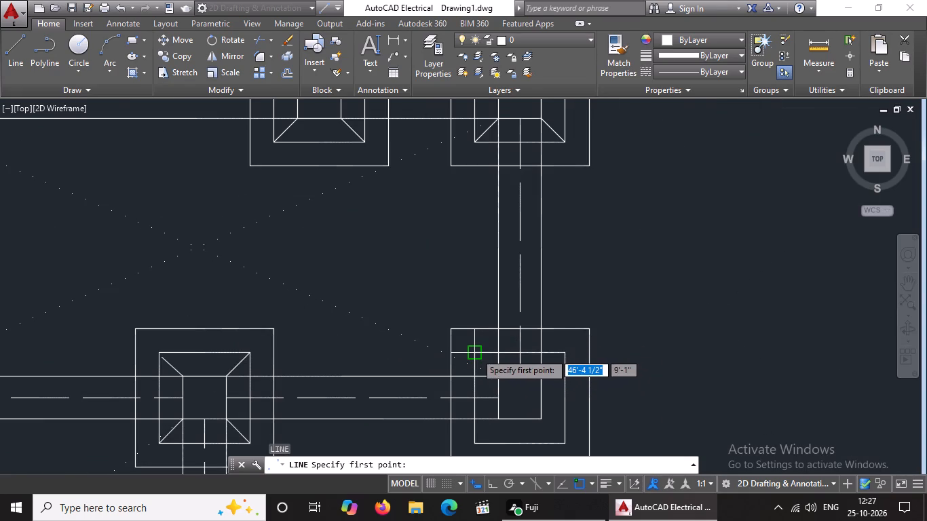
{"action": "left_click", "coordinate": [475, 353]}
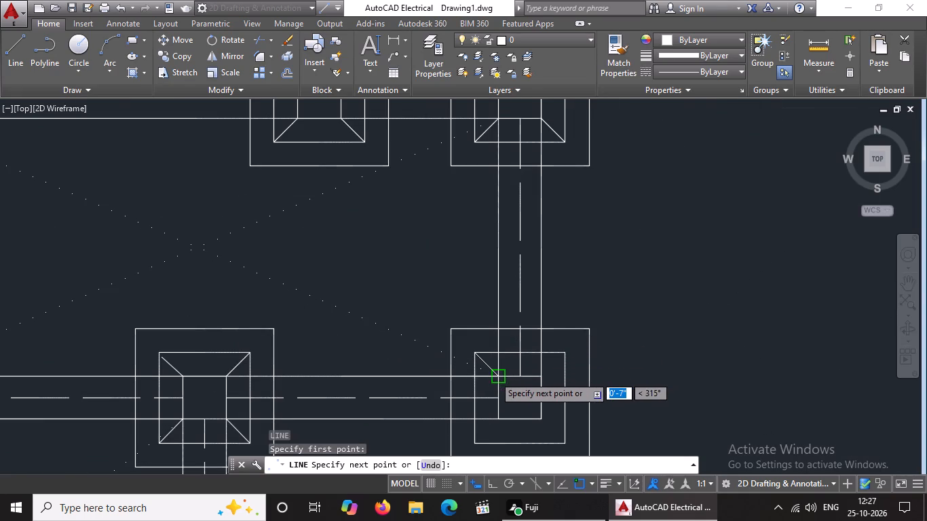
{"action": "left_click", "coordinate": [494, 376]}
{"action": "key", "text": "Return"}
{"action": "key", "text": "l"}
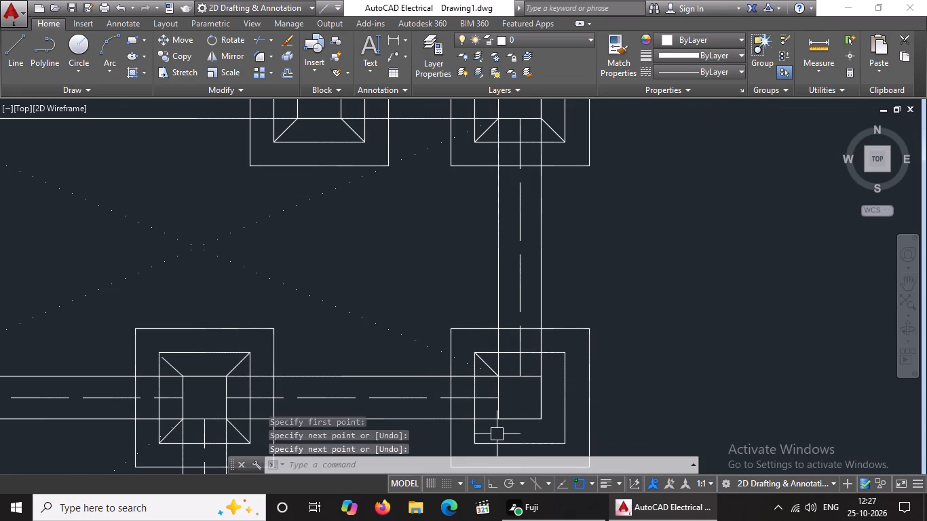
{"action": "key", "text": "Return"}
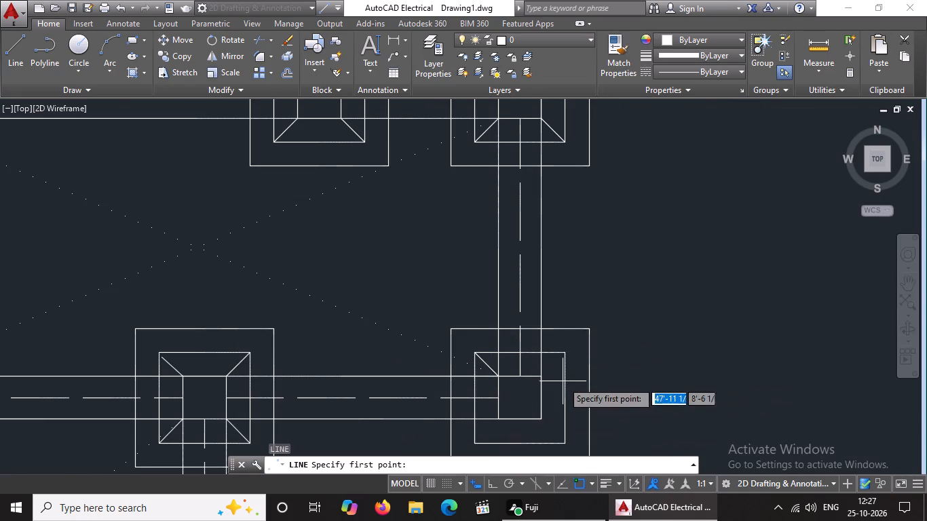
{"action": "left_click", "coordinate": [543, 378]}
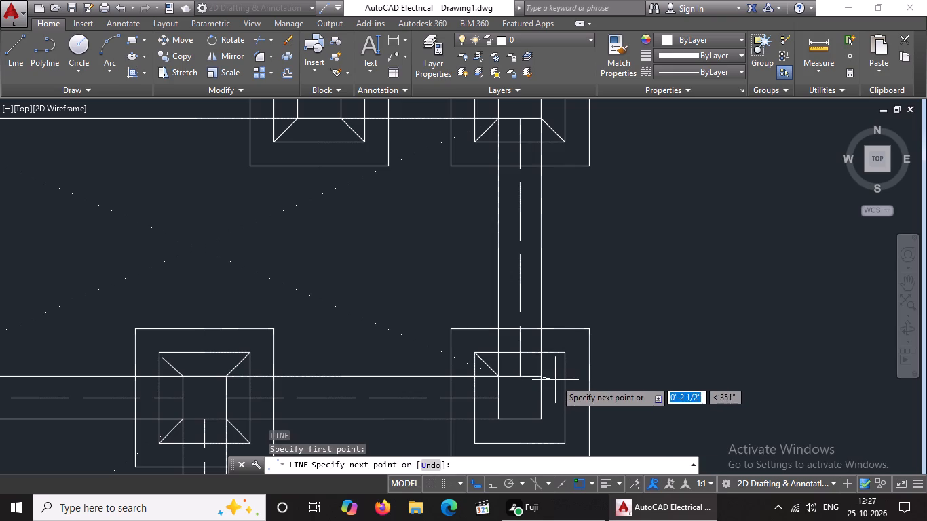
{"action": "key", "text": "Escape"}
Draw a 7" diagonal line from the column's upper-right corner to the inner square's corner on the same east footing.
{"action": "key", "text": "l"}
{"action": "key", "text": "Return"}
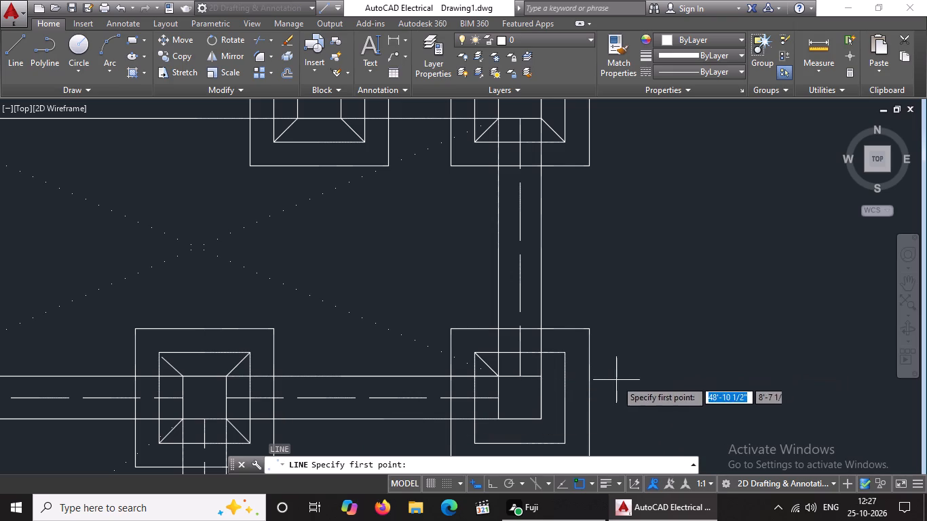
{"action": "left_click_drag", "start_coordinate": [542, 379], "coordinate": [552, 372]}
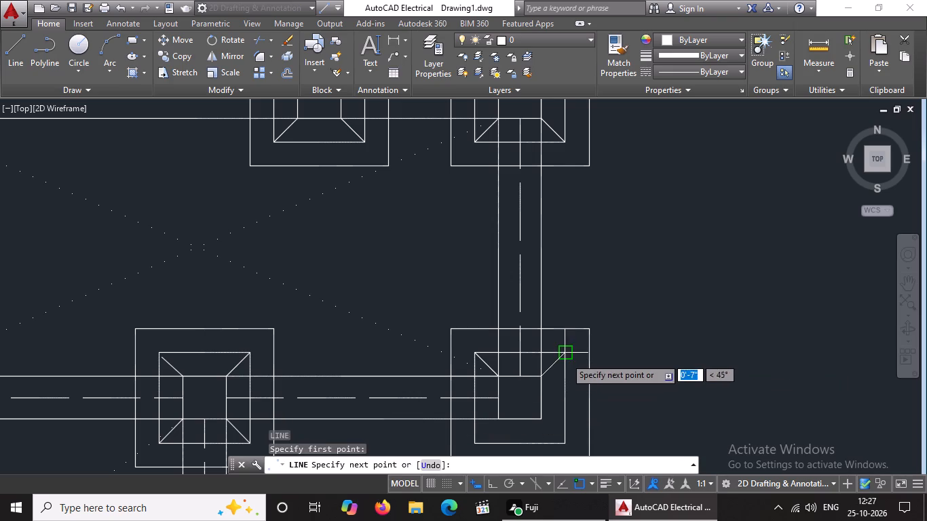
{"action": "left_click", "coordinate": [565, 358]}
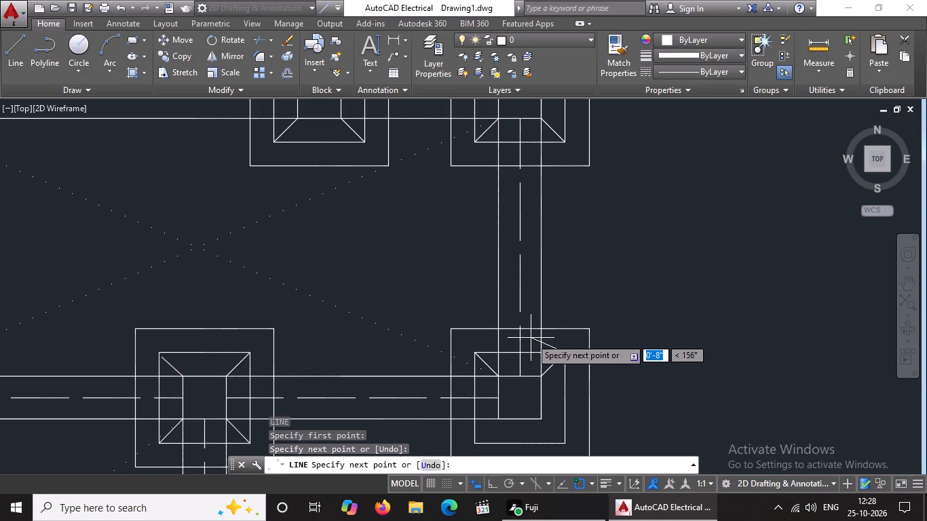
{"action": "scroll", "coordinate": [531, 338], "scroll_direction": "down", "scroll_amount": 3}
{"action": "key", "text": "Return"}
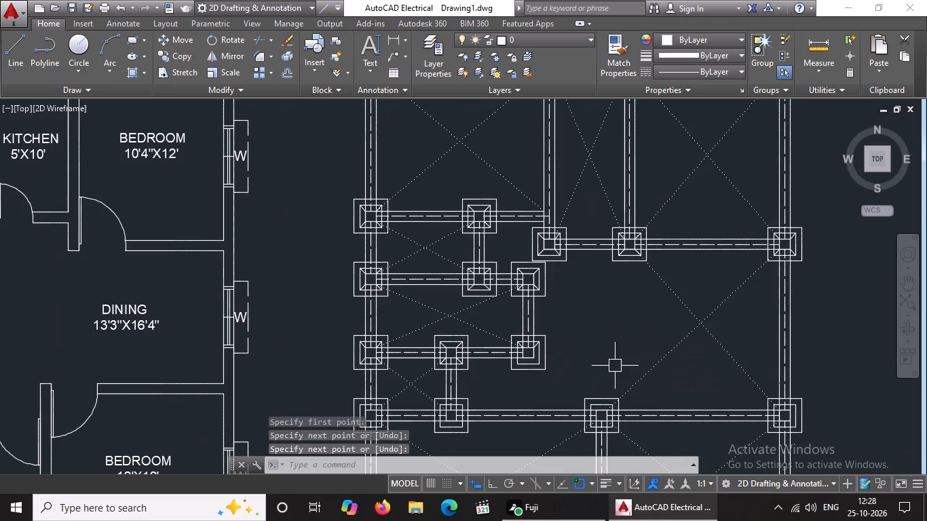
Draw the two lower 7" diagonal lines between the inner square and the column corners on the same east footing.
{"action": "key", "text": "l"}
{"action": "key", "text": "Return"}
{"action": "scroll", "coordinate": [567, 359], "scroll_direction": "up", "scroll_amount": 2}
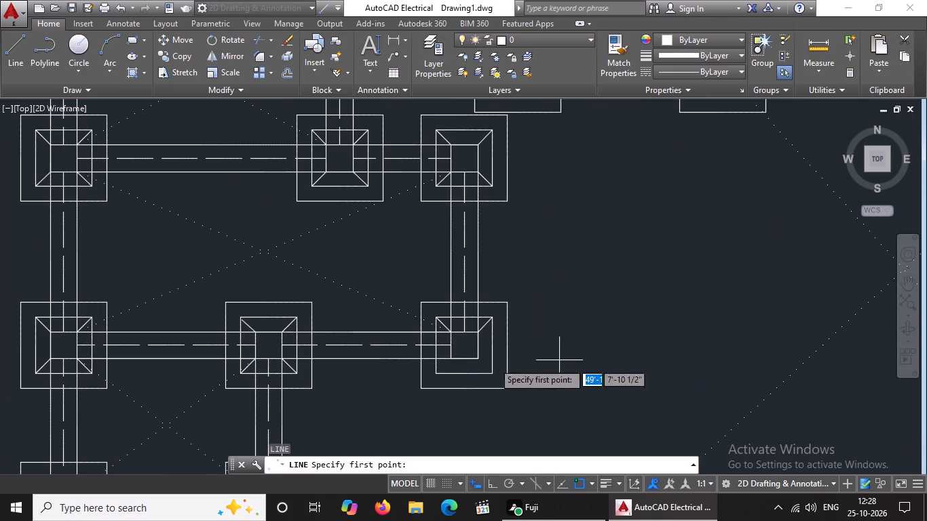
{"action": "left_click", "coordinate": [436, 372]}
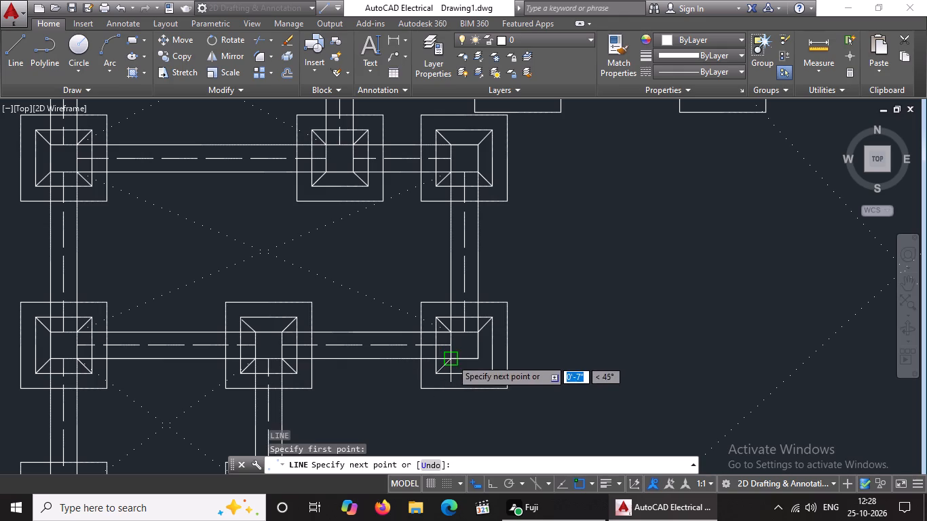
{"action": "left_click", "coordinate": [451, 359]}
{"action": "key", "text": "Return"}
{"action": "key", "text": "l"}
{"action": "key", "text": "Return"}
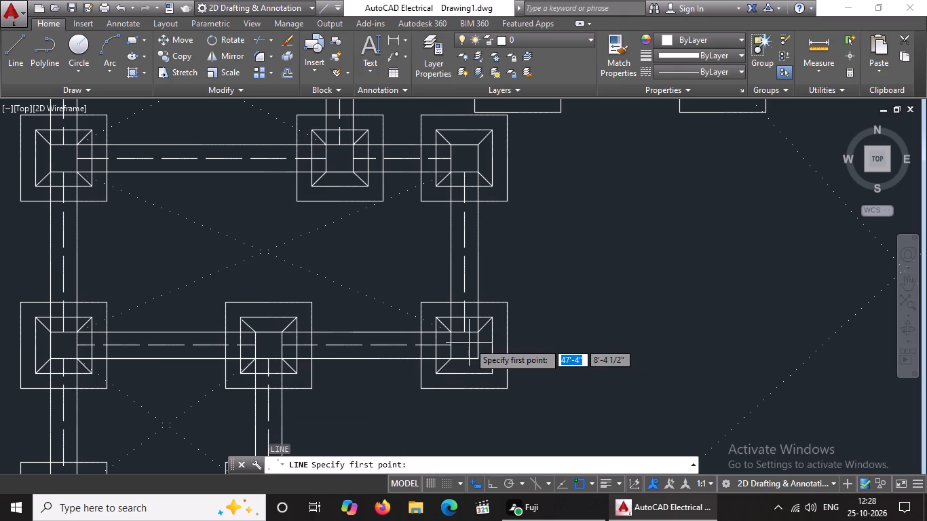
{"action": "left_click", "coordinate": [476, 359]}
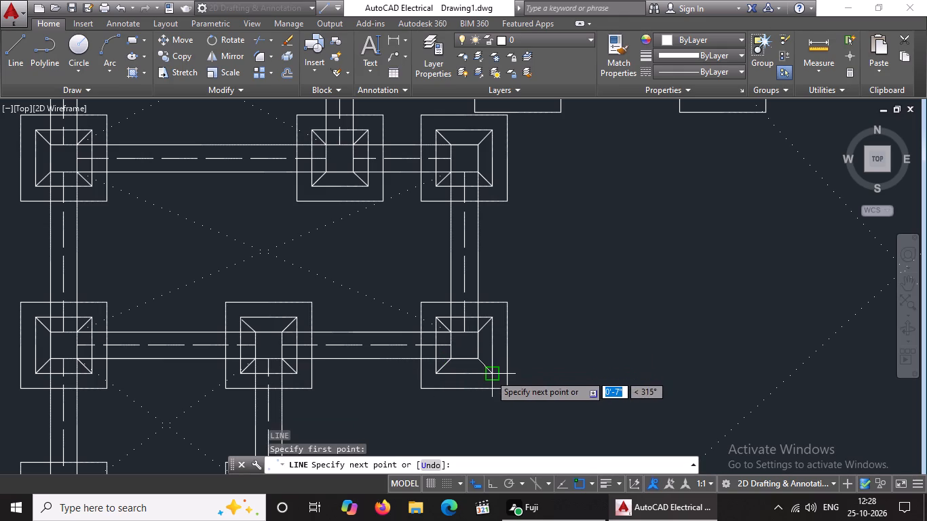
{"action": "left_click_drag", "start_coordinate": [490, 374], "coordinate": [520, 369]}
{"action": "key", "text": "Return"}
On the westernmost footing of the next row south, draw the two upper 7" diagonals between the inner square and column corners.
{"action": "scroll", "coordinate": [561, 360], "scroll_direction": "down", "scroll_amount": 3}
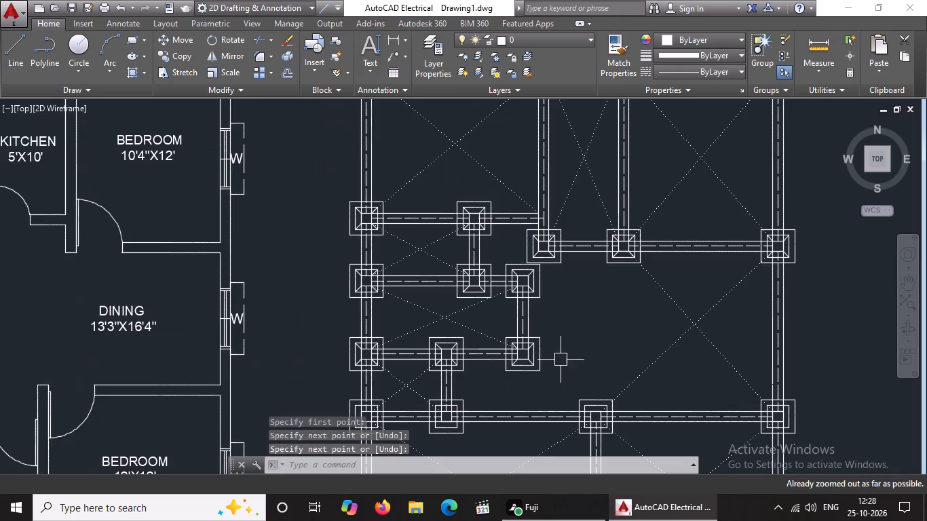
{"action": "middle_click_drag", "start_coordinate": [557, 350], "coordinate": [551, 322]}
{"action": "middle_click_drag", "start_coordinate": [544, 372], "coordinate": [546, 352]}
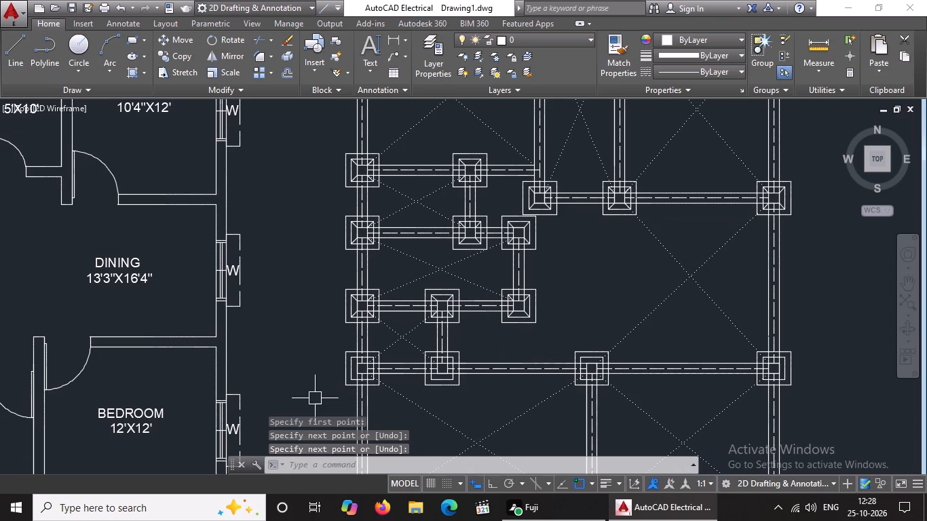
{"action": "scroll", "coordinate": [370, 376], "scroll_direction": "up", "scroll_amount": 2}
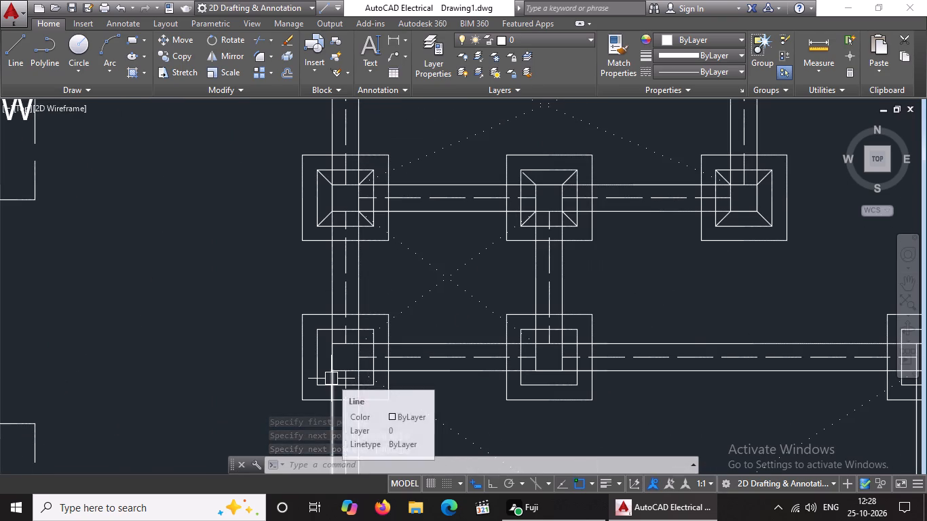
{"action": "key", "text": "l"}
{"action": "key", "text": "Return"}
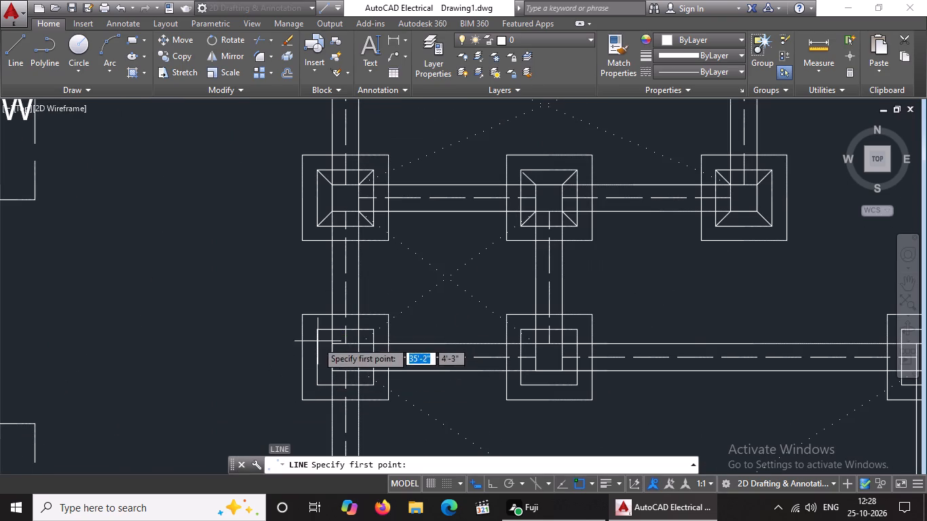
{"action": "left_click", "coordinate": [318, 332]}
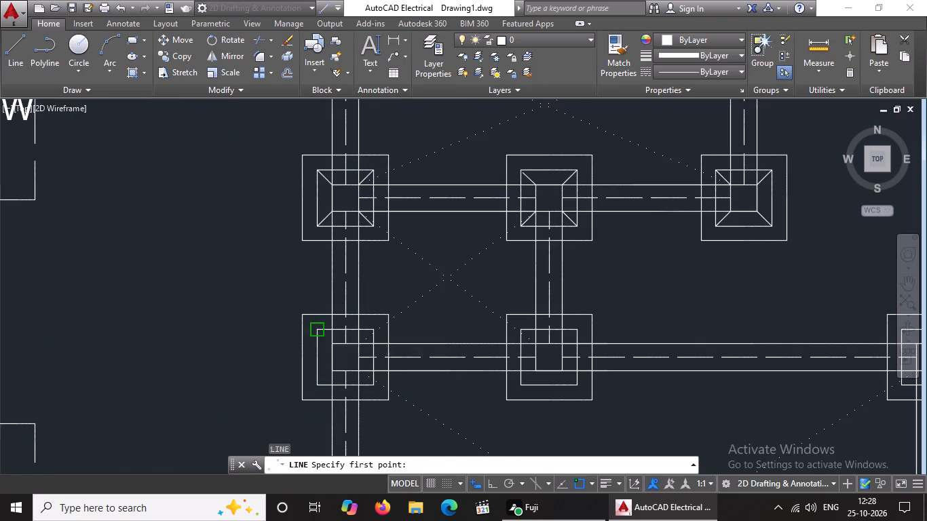
{"action": "left_click_drag", "start_coordinate": [332, 346], "coordinate": [346, 353]}
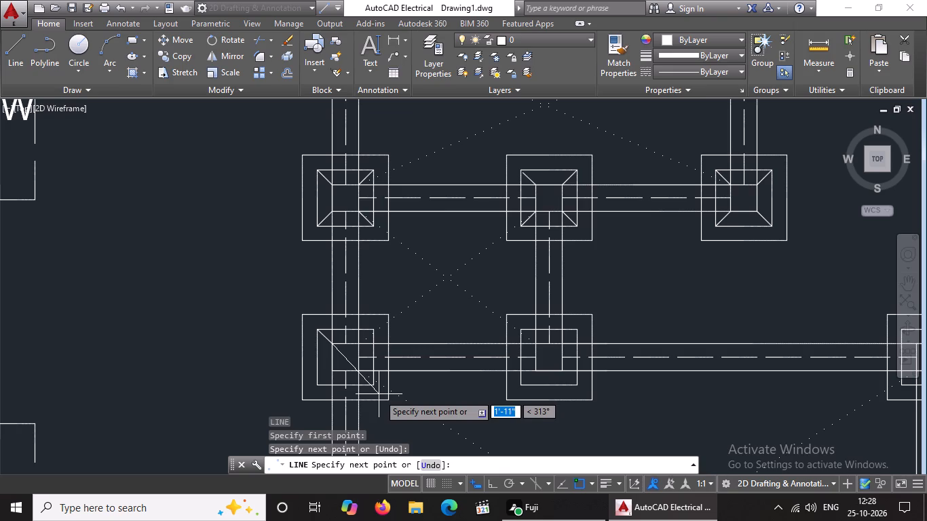
{"action": "key", "text": "Return"}
{"action": "key", "text": "l"}
{"action": "key", "text": "Return"}
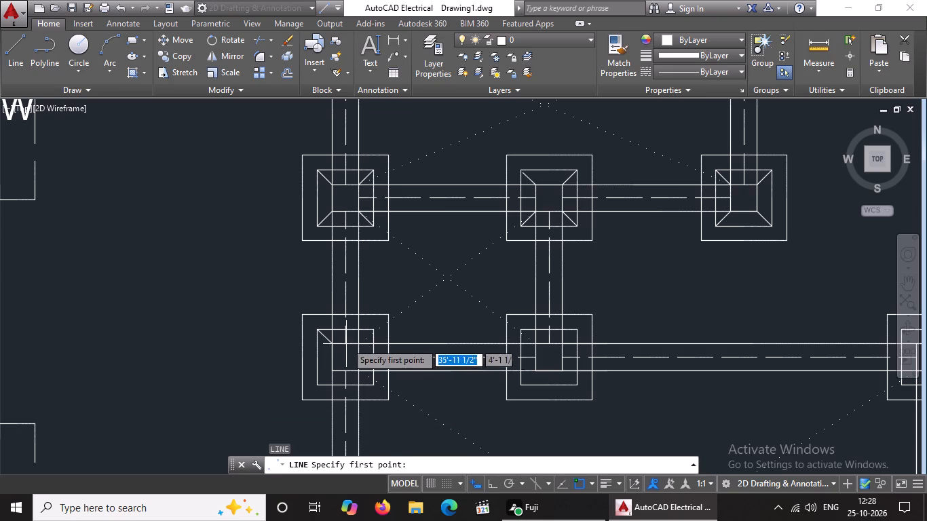
{"action": "left_click", "coordinate": [360, 343]}
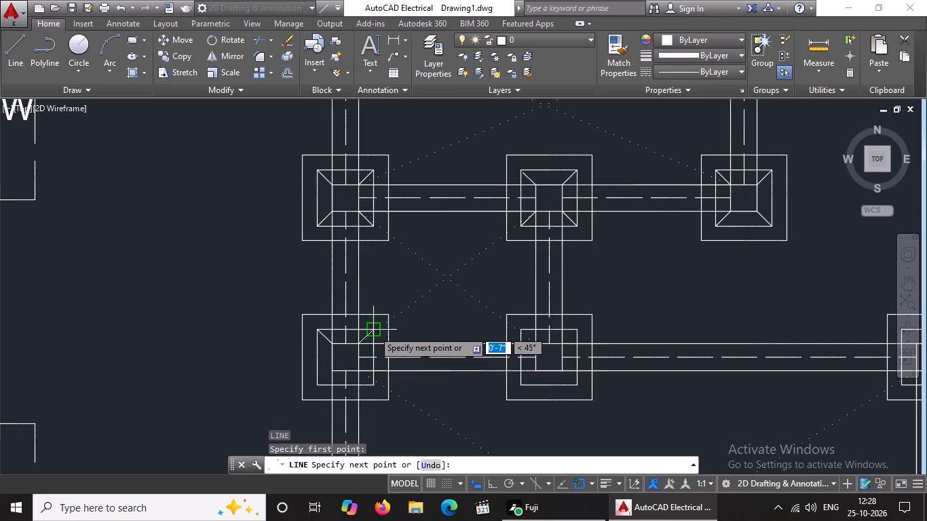
{"action": "left_click", "coordinate": [373, 330]}
{"action": "key", "text": "Return"}
Draw the two lower diagonal lines between the inner square and column corners on the same westernmost footing.
{"action": "key", "text": "l"}
{"action": "key", "text": "Return"}
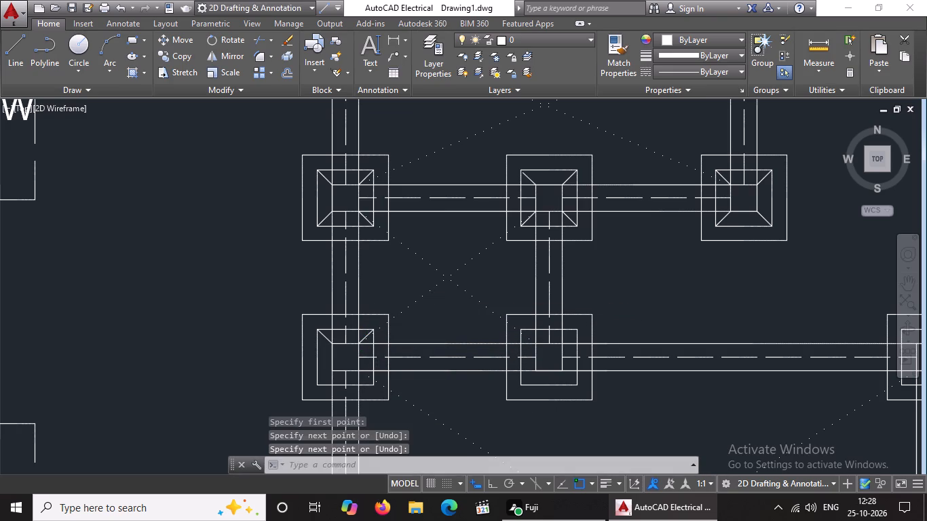
{"action": "left_click", "coordinate": [318, 385]}
{"action": "left_click", "coordinate": [335, 370]}
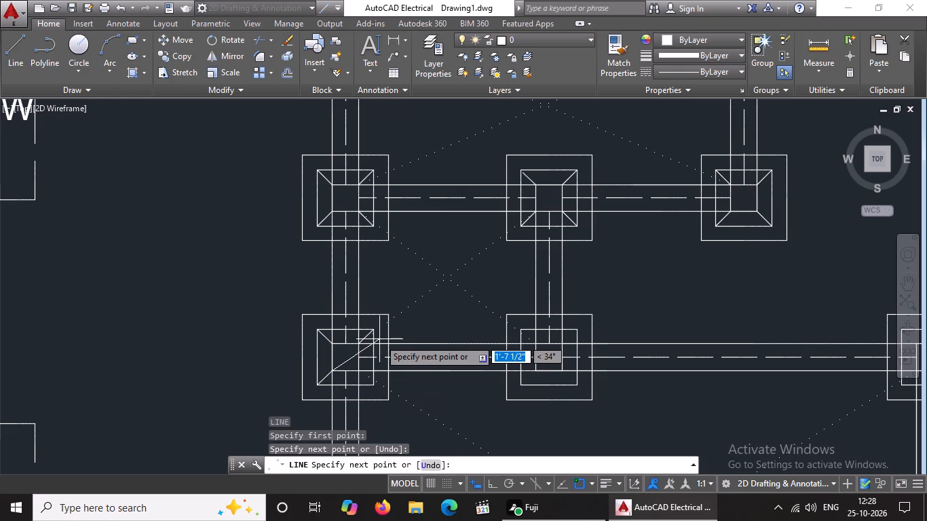
{"action": "key", "text": "Return"}
{"action": "key", "text": "l"}
{"action": "key", "text": "Return"}
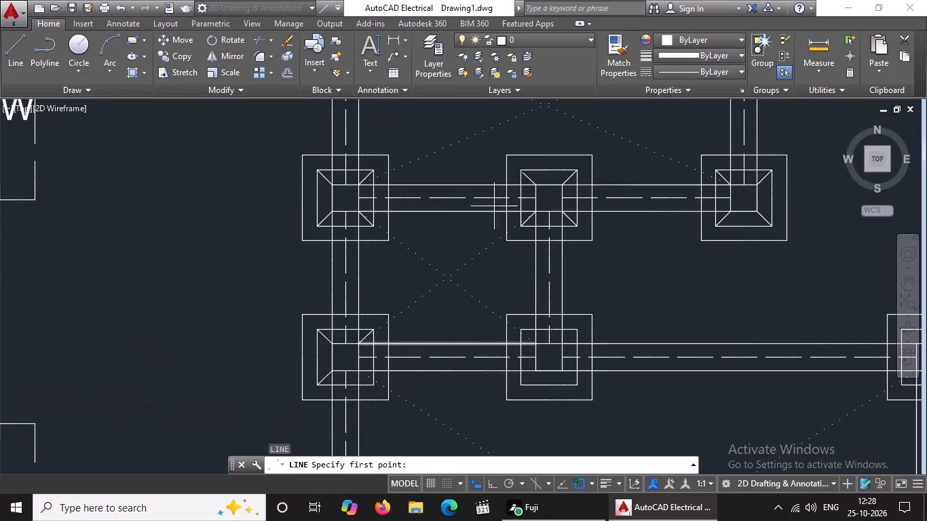
{"action": "left_click", "coordinate": [360, 370]}
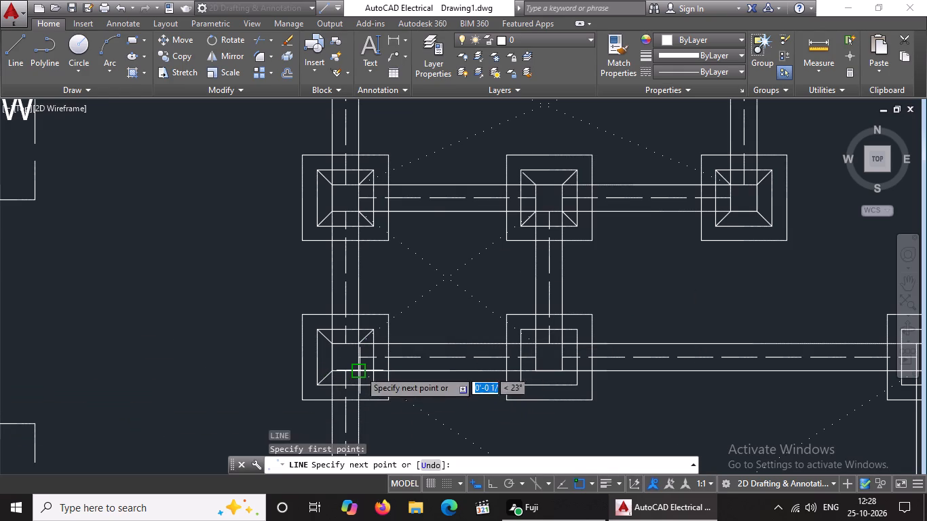
{"action": "left_click_drag", "start_coordinate": [375, 387], "coordinate": [378, 402]}
{"action": "key", "text": "Return"}
On the second footing from the west in that row, draw the two upper diagonals joining the inner square and column corners.
{"action": "key", "text": "l"}
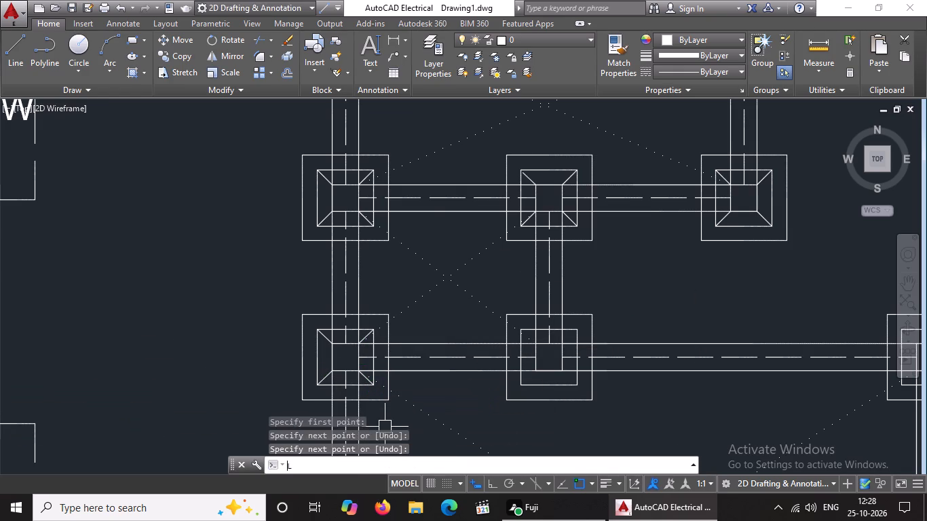
{"action": "key", "text": "Return"}
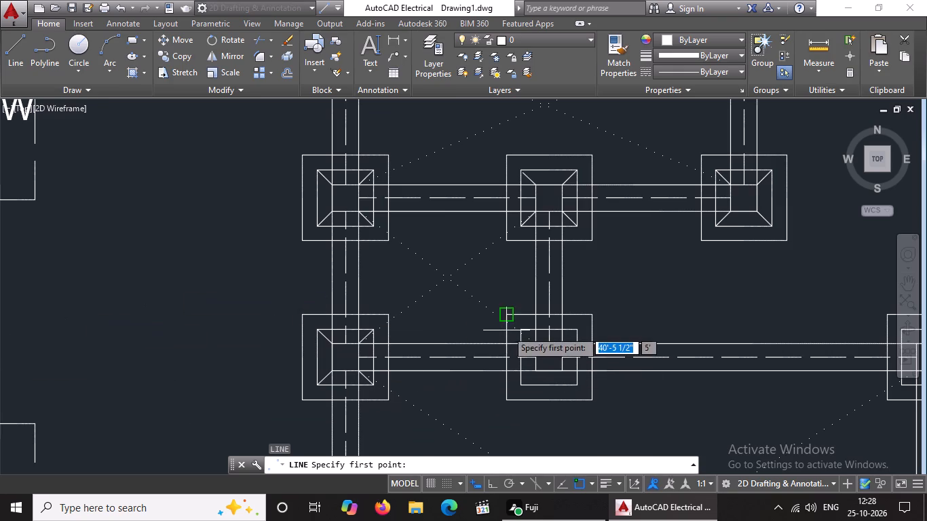
{"action": "left_click", "coordinate": [522, 328]}
{"action": "left_click_drag", "start_coordinate": [536, 341], "coordinate": [539, 360]}
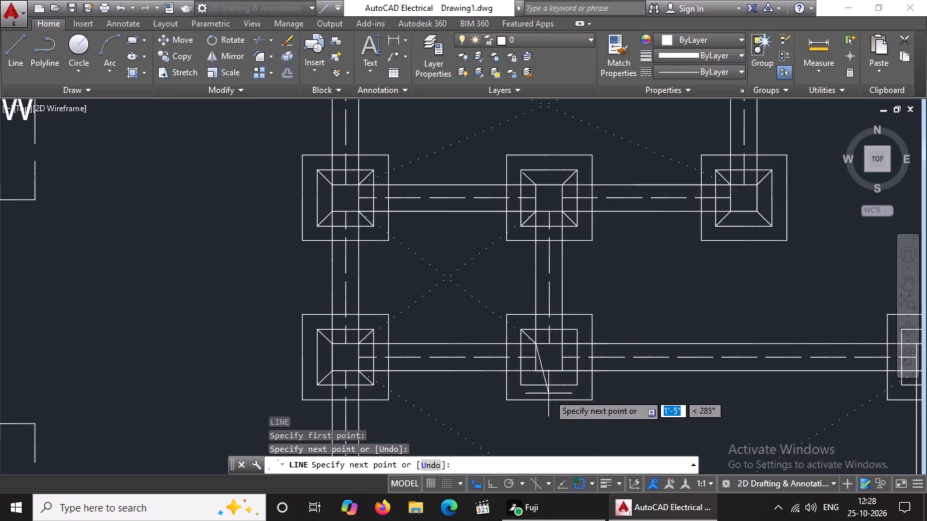
{"action": "key", "text": "Return"}
{"action": "key", "text": "l"}
{"action": "key", "text": "Return"}
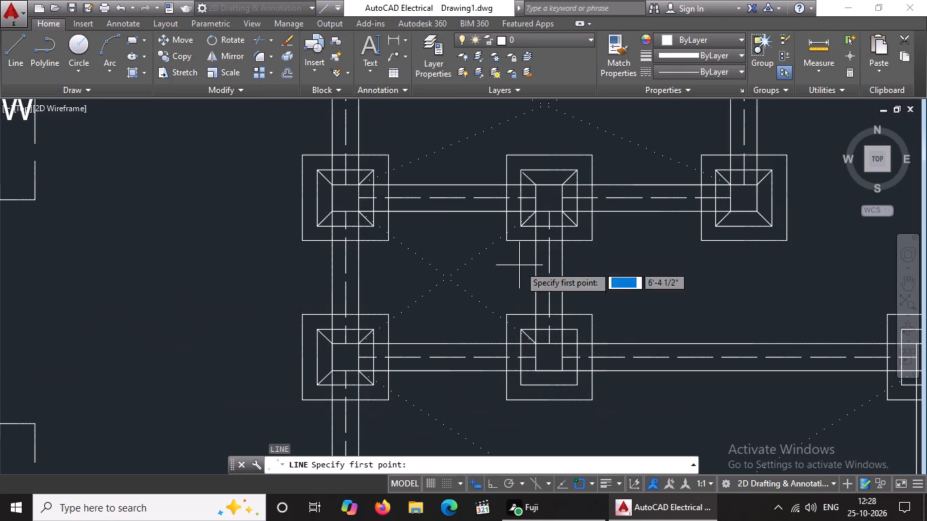
{"action": "left_click", "coordinate": [561, 343]}
{"action": "left_click", "coordinate": [578, 330]}
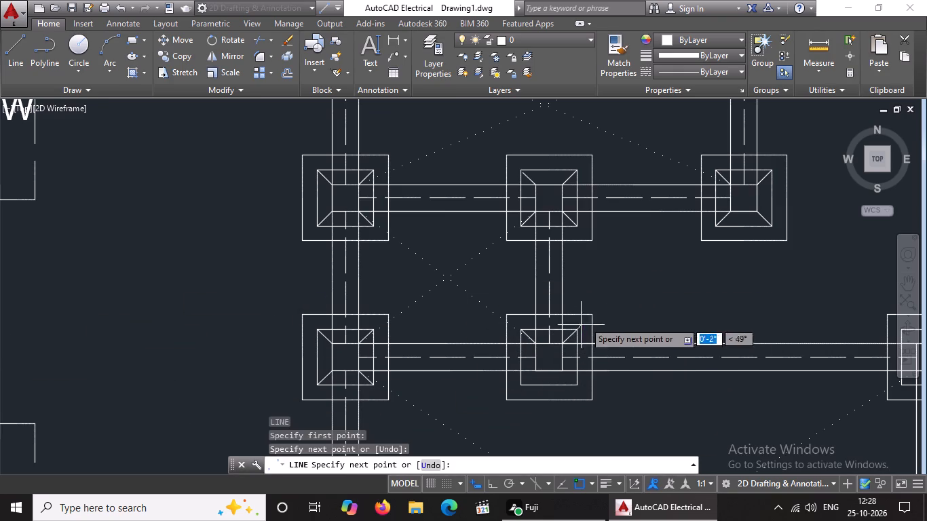
{"action": "key", "text": "Return"}
Draw the two lower 7" diagonal lines between the inner square and column corners on that second footing.
{"action": "key", "text": "l"}
{"action": "key", "text": "Return"}
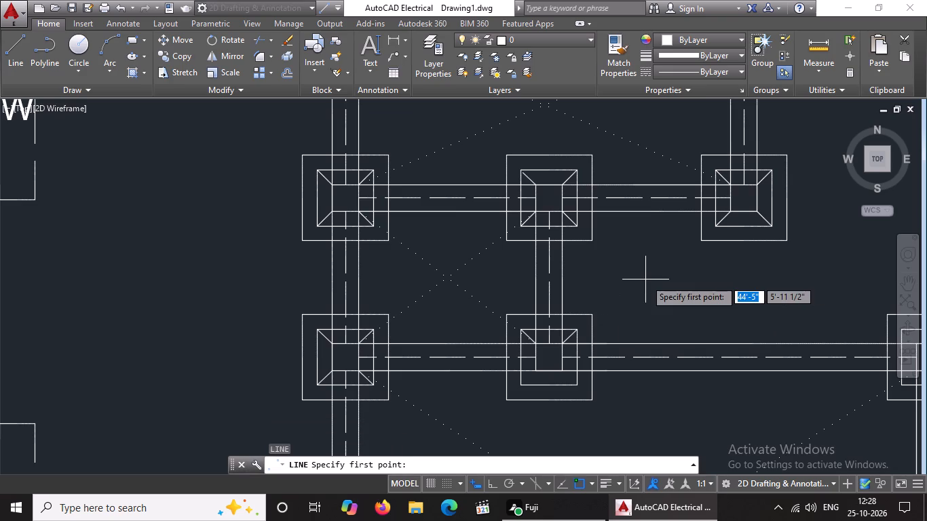
{"action": "left_click", "coordinate": [522, 387]}
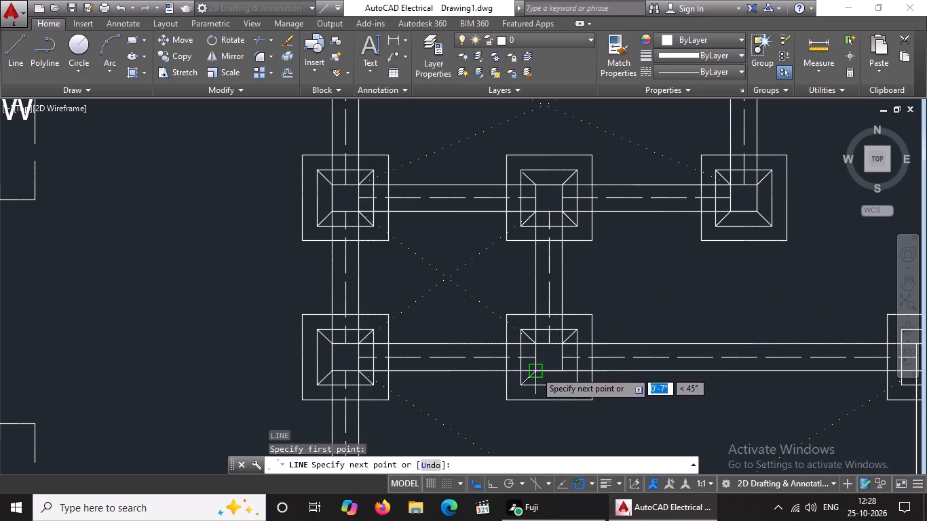
{"action": "left_click", "coordinate": [535, 372]}
{"action": "key", "text": "Return"}
{"action": "key", "text": "l"}
{"action": "key", "text": "Return"}
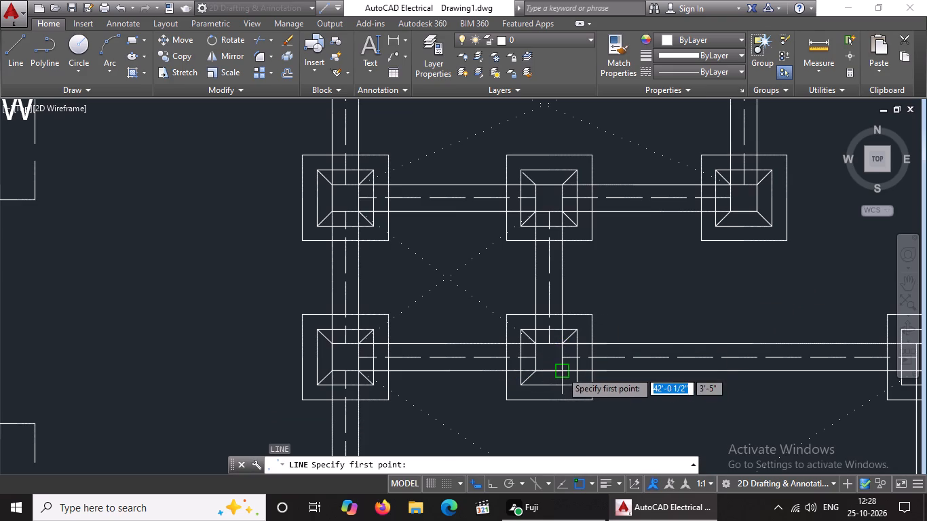
{"action": "left_click", "coordinate": [561, 371]}
{"action": "left_click_drag", "start_coordinate": [575, 386], "coordinate": [586, 383]}
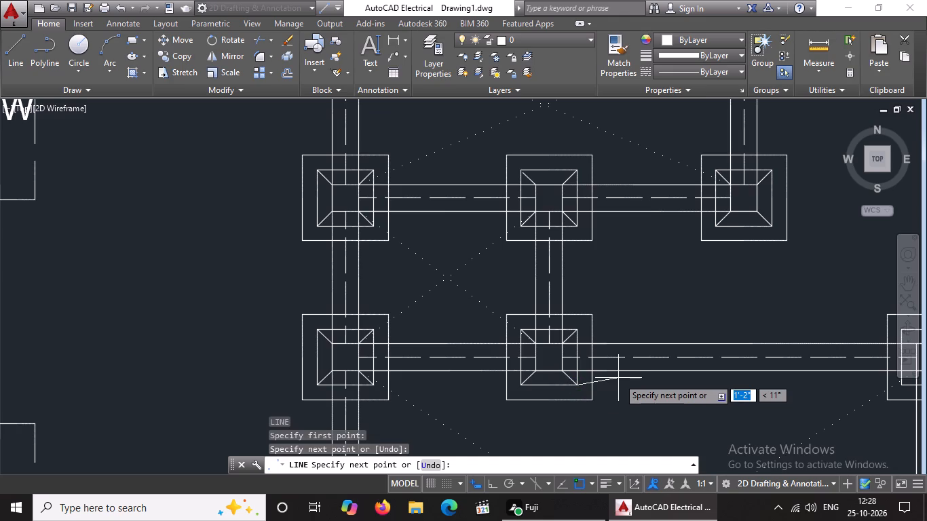
{"action": "key", "text": "Return"}
{"action": "scroll", "coordinate": [605, 380], "scroll_direction": "down", "scroll_amount": 4}
{"action": "middle_click_drag", "start_coordinate": [718, 425], "coordinate": [677, 420]}
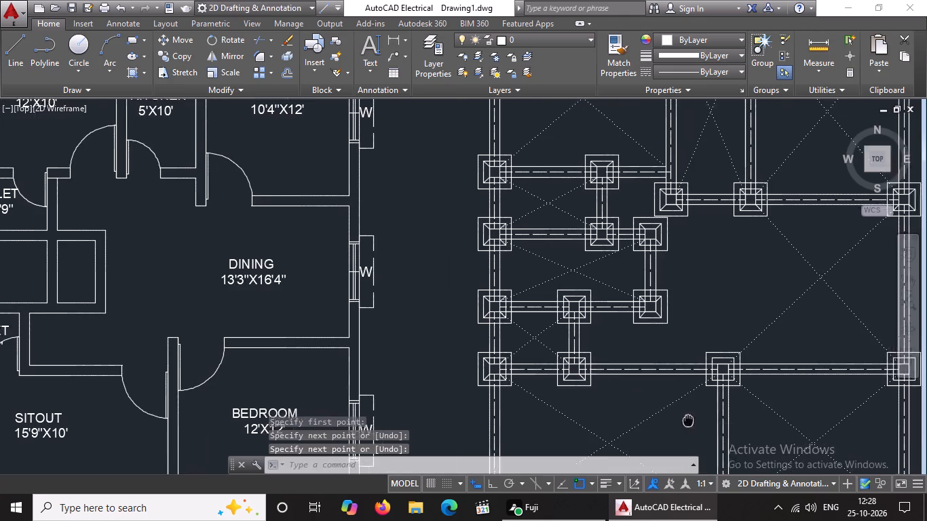
On the third footing from the west in that row, draw the two western diagonals joining the inner square and column corners.
{"action": "middle_click_drag", "start_coordinate": [677, 420], "coordinate": [466, 385]}
{"action": "scroll", "coordinate": [459, 346], "scroll_direction": "up", "scroll_amount": 3}
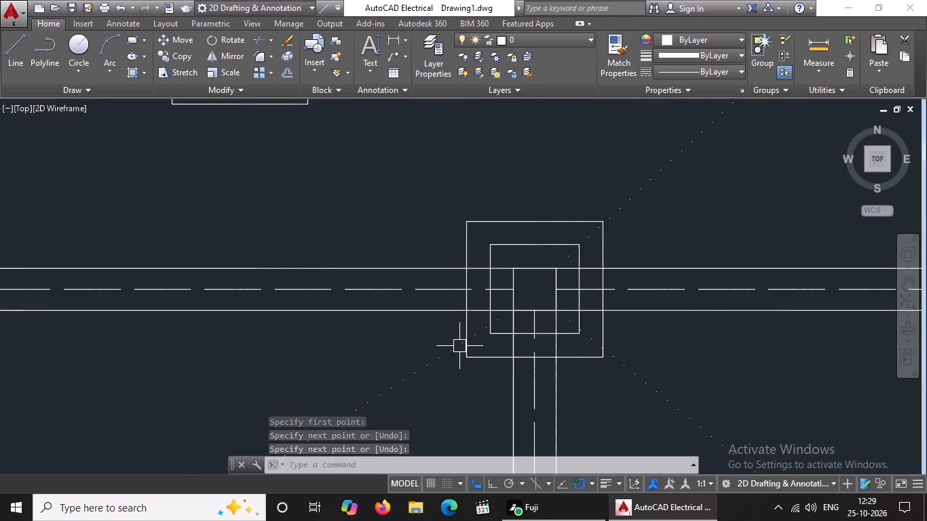
{"action": "key", "text": "l"}
{"action": "key", "text": "Return"}
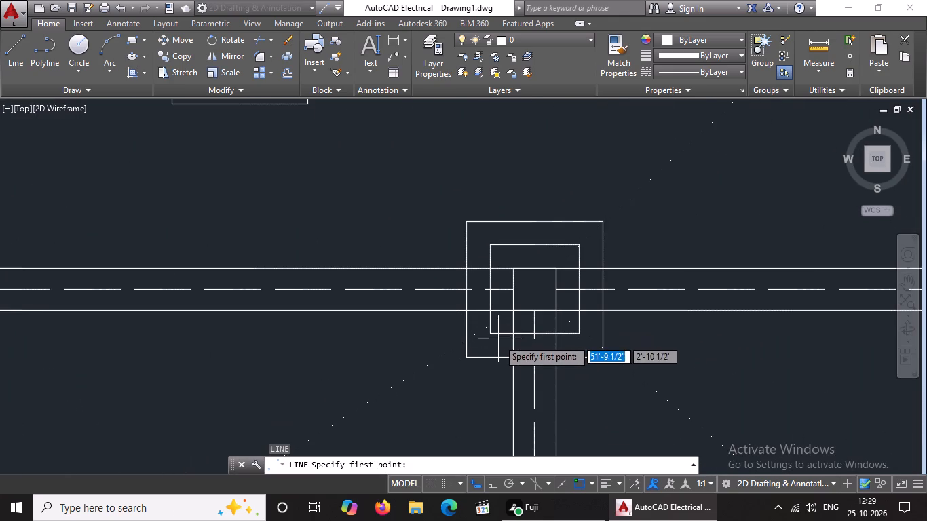
{"action": "left_click", "coordinate": [489, 334]}
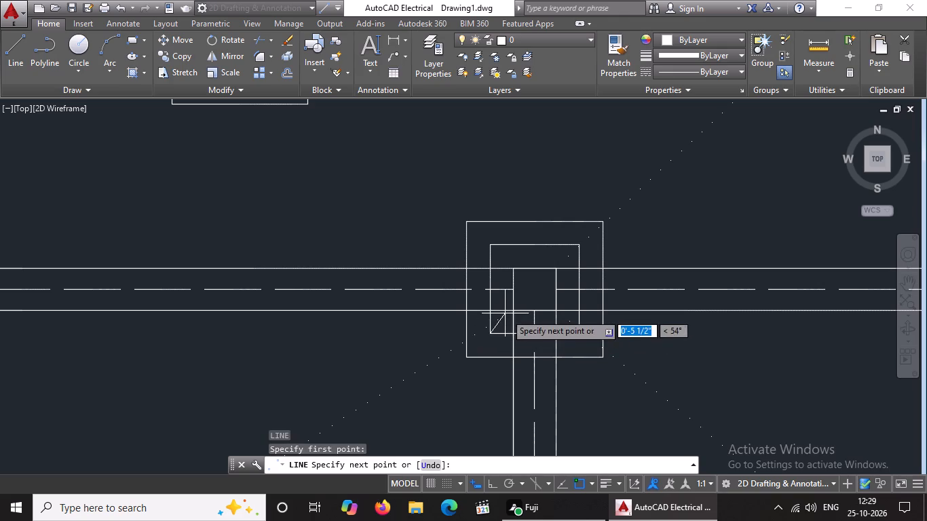
{"action": "left_click_drag", "start_coordinate": [513, 309], "coordinate": [519, 297]}
{"action": "key", "text": "Return"}
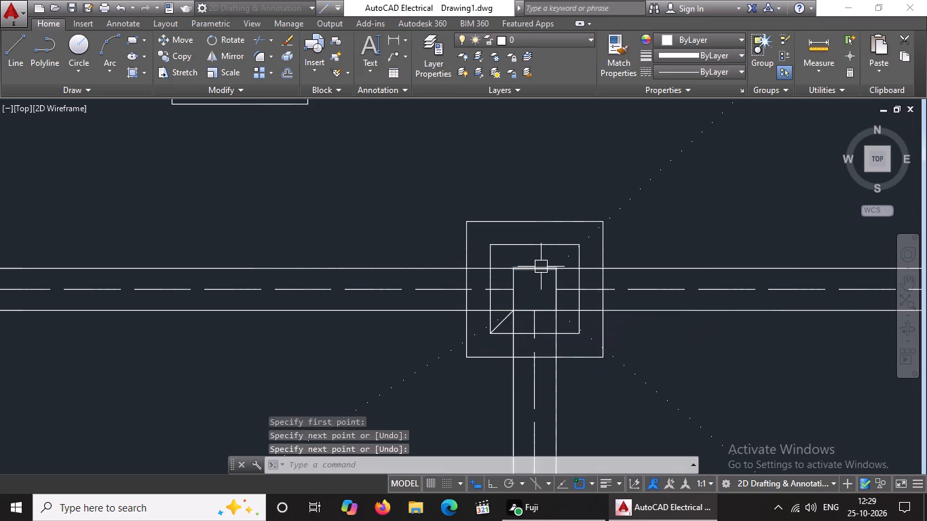
{"action": "key", "text": "l"}
{"action": "key", "text": "Return"}
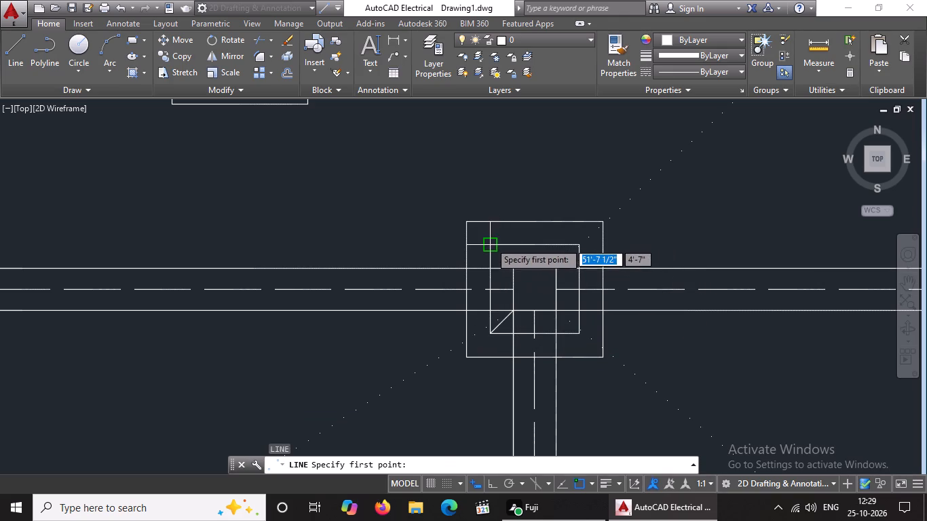
{"action": "left_click", "coordinate": [490, 242]}
{"action": "left_click_drag", "start_coordinate": [512, 271], "coordinate": [524, 293]}
{"action": "key", "text": "Return"}
Draw the two eastern 7" diagonal lines between the column and inner square corners on that third footing.
{"action": "key", "text": "l"}
{"action": "key", "text": "Return"}
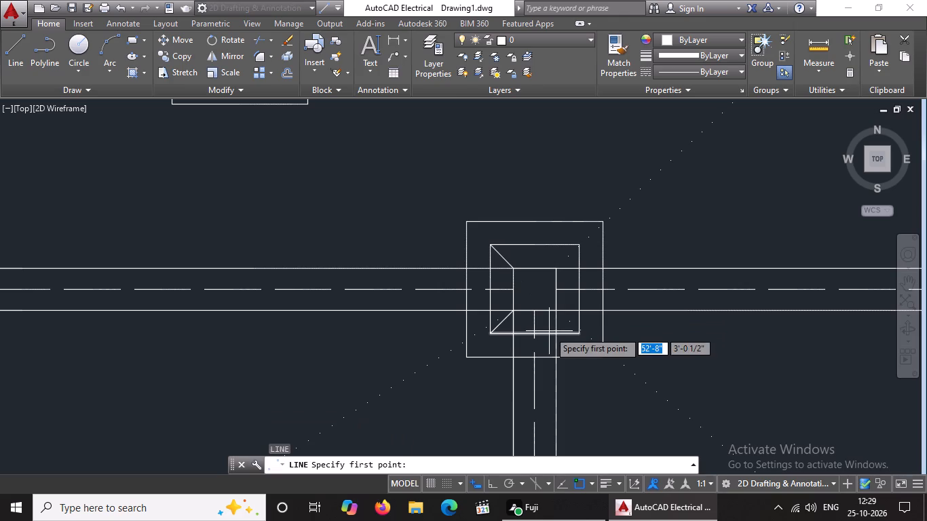
{"action": "left_click", "coordinate": [558, 268]}
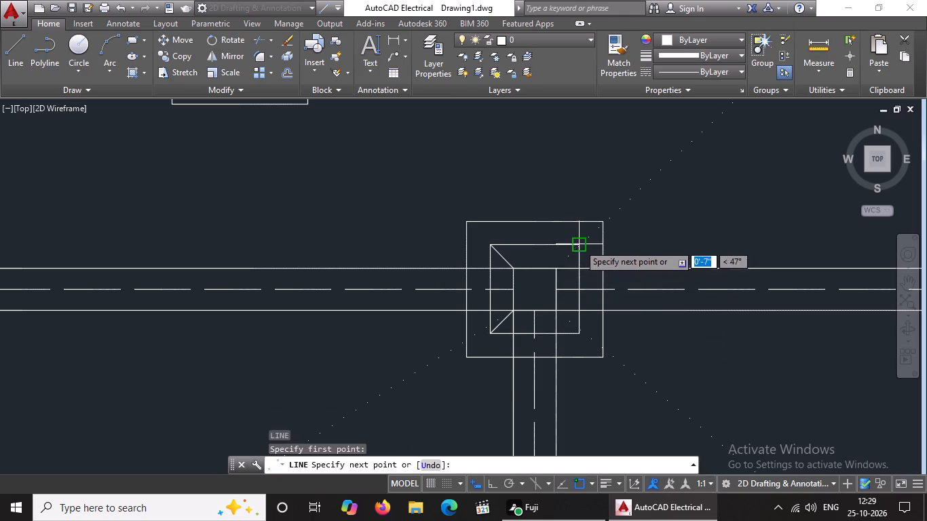
{"action": "left_click", "coordinate": [580, 243]}
{"action": "key", "text": "Return"}
{"action": "key", "text": "l"}
{"action": "key", "text": "Return"}
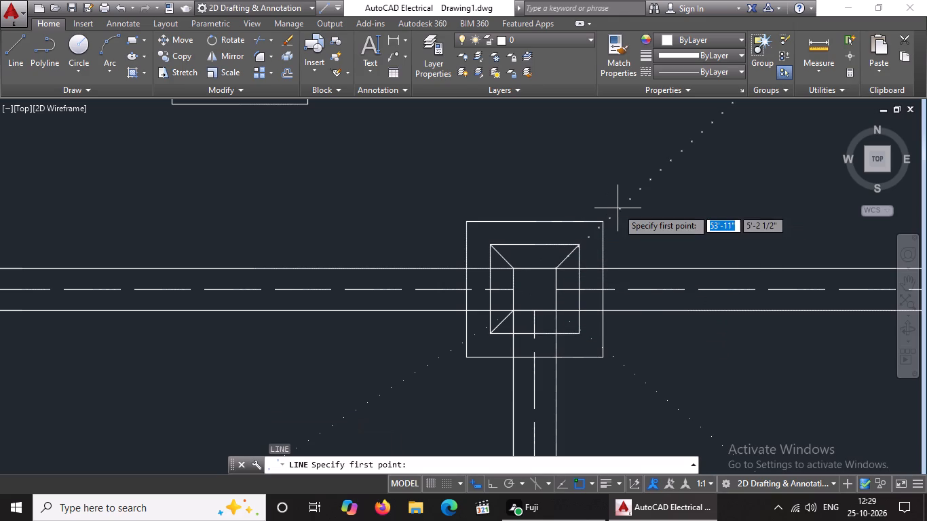
{"action": "left_click", "coordinate": [555, 310]}
{"action": "left_click", "coordinate": [578, 334]}
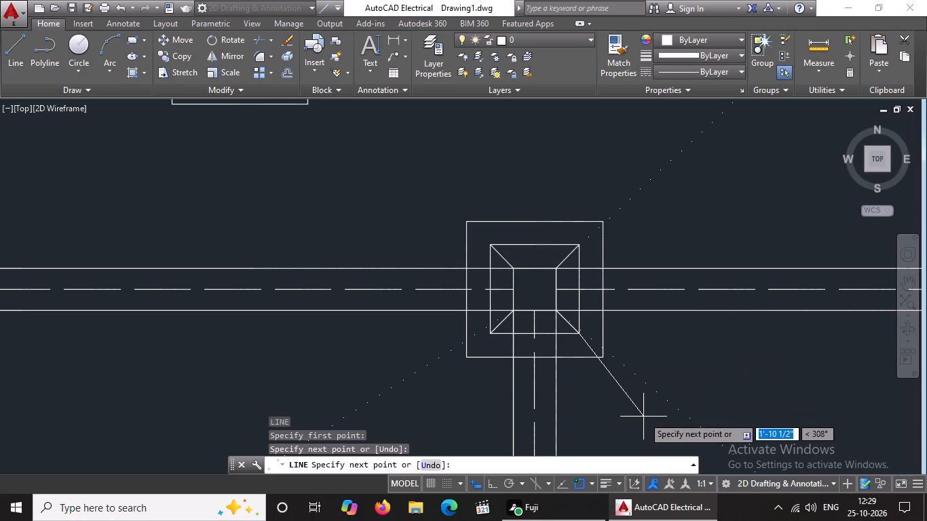
{"action": "key", "text": "Return"}
On the easternmost footing of the same row, draw the two upper diagonals between the inner square and column corners.
{"action": "key", "text": "l"}
{"action": "key", "text": "Return"}
{"action": "scroll", "coordinate": [643, 417], "scroll_direction": "down", "scroll_amount": 5}
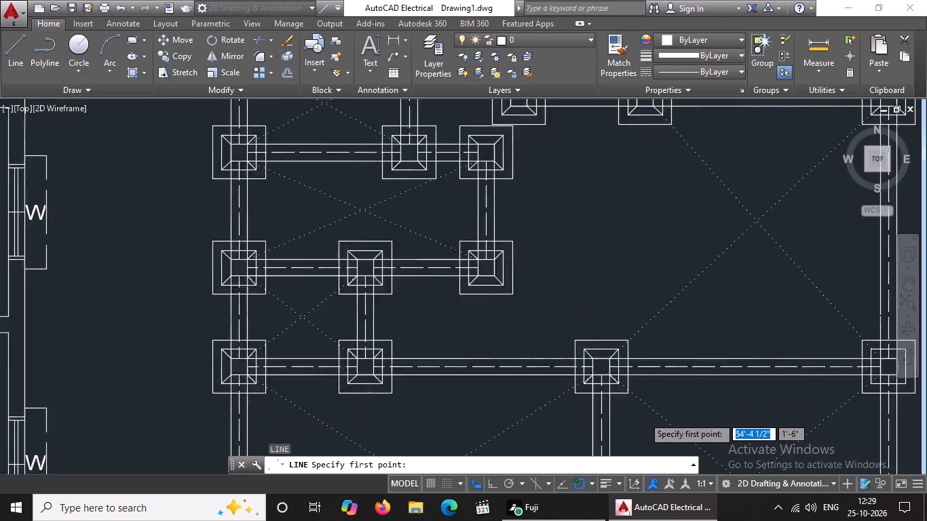
{"action": "scroll", "coordinate": [838, 397], "scroll_direction": "up", "scroll_amount": 4}
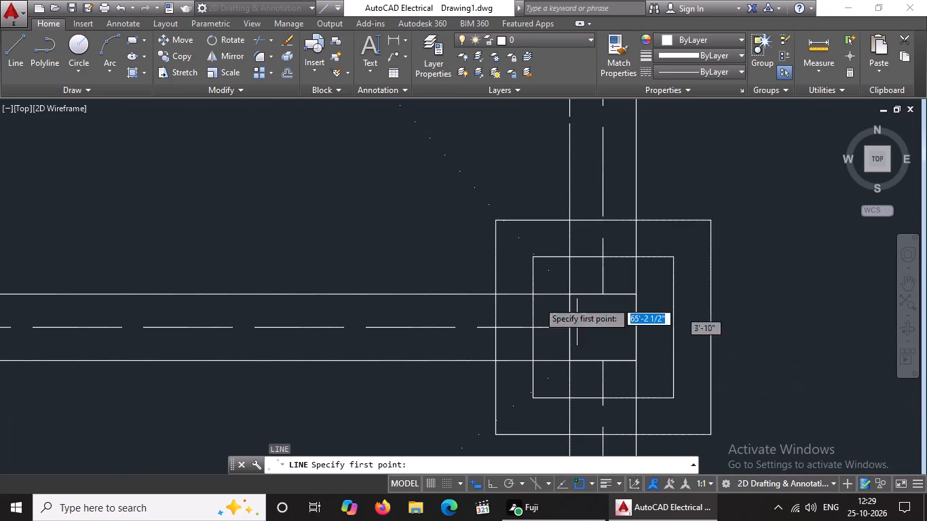
{"action": "left_click", "coordinate": [536, 256]}
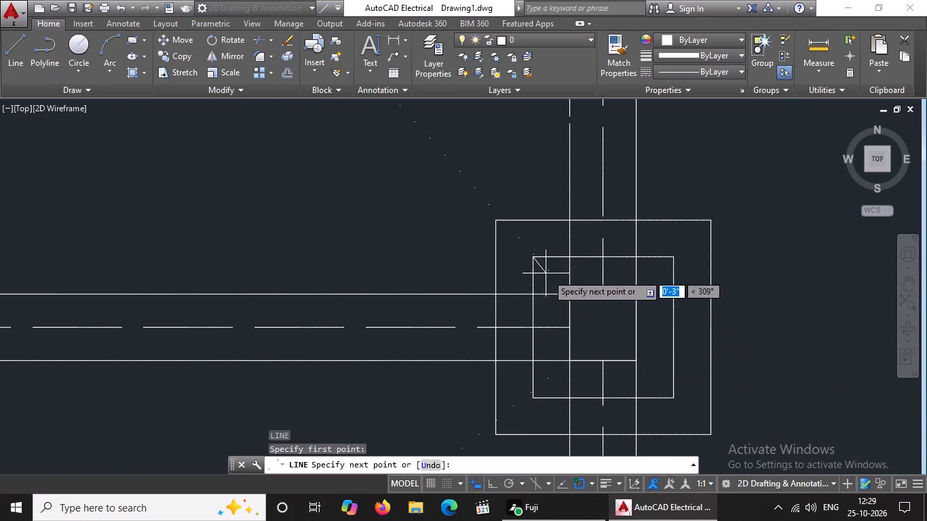
{"action": "left_click_drag", "start_coordinate": [574, 293], "coordinate": [613, 342]}
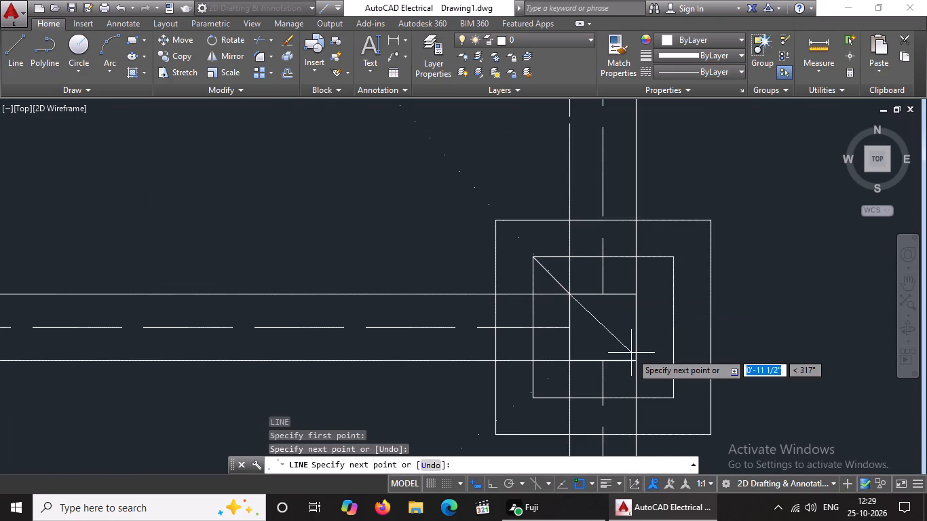
{"action": "key", "text": "Return"}
{"action": "key", "text": "l"}
{"action": "key", "text": "Return"}
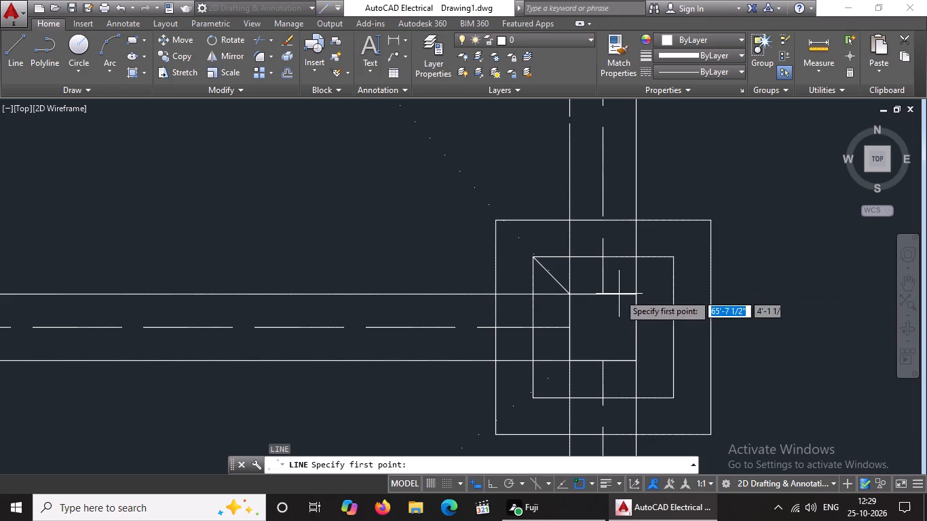
{"action": "left_click", "coordinate": [637, 294]}
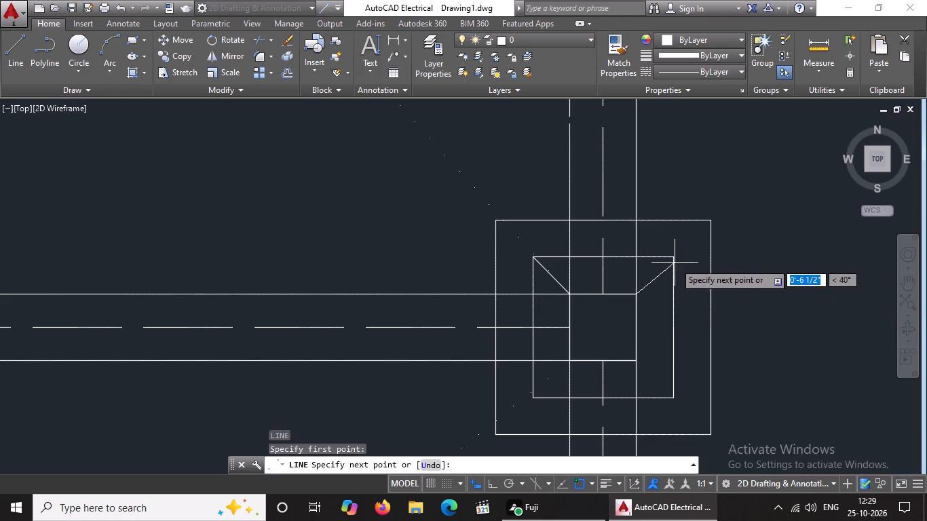
{"action": "left_click_drag", "start_coordinate": [674, 259], "coordinate": [692, 247]}
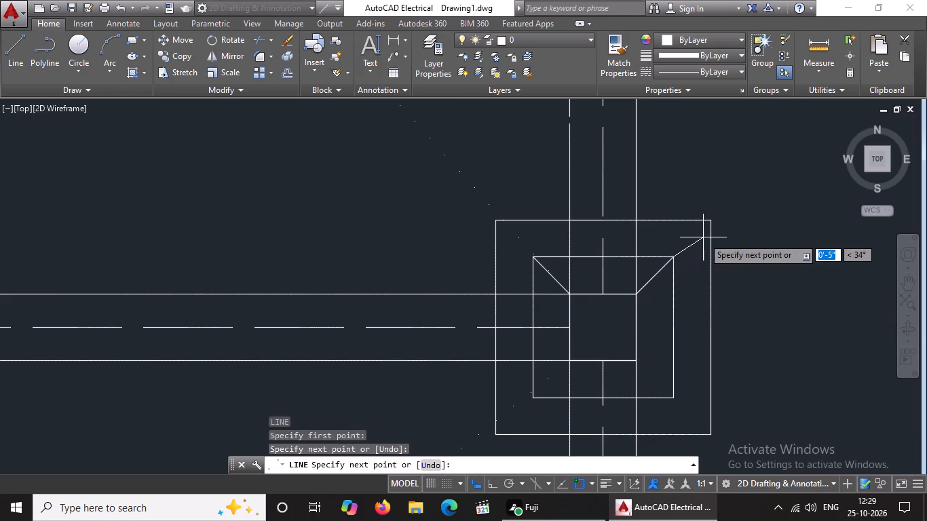
{"action": "key", "text": "Return"}
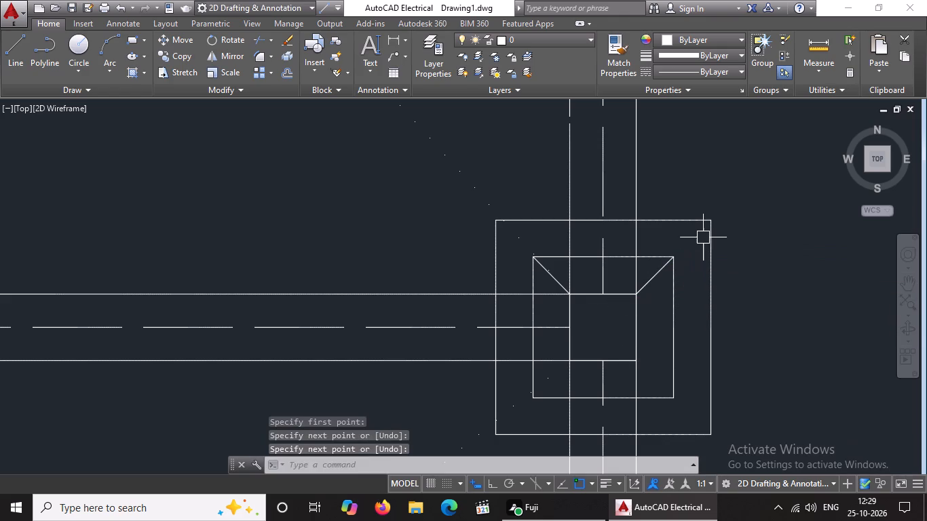
Draw the two lower diagonal lines between the inner square and column corners on the same easternmost footing.
{"action": "key", "text": "l"}
{"action": "key", "text": "Return"}
{"action": "left_click", "coordinate": [532, 398]}
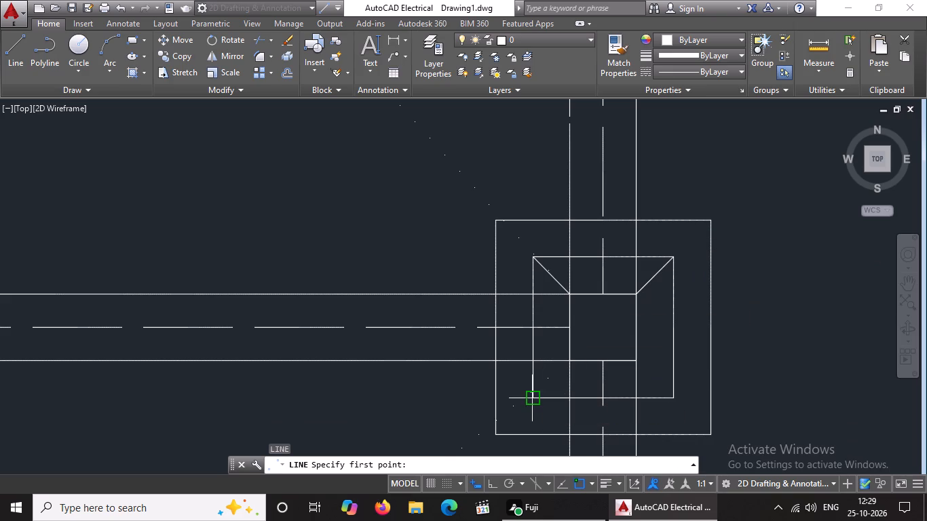
{"action": "left_click", "coordinate": [571, 361]}
{"action": "key", "text": "Return"}
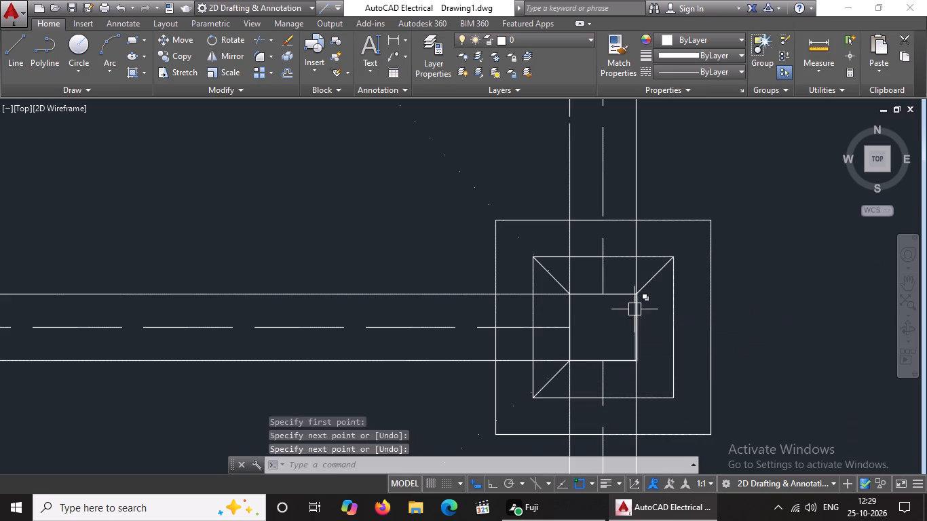
{"action": "key", "text": "l"}
{"action": "key", "text": "Return"}
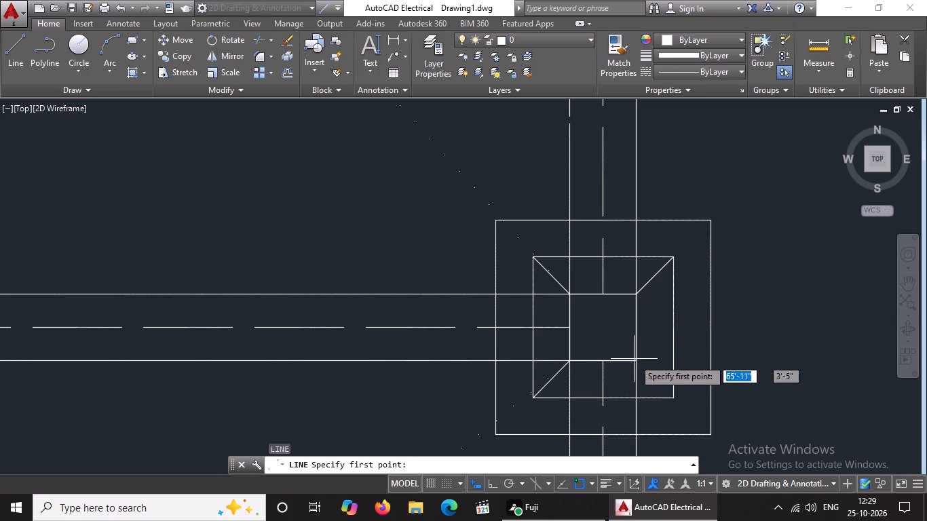
{"action": "left_click", "coordinate": [638, 360]}
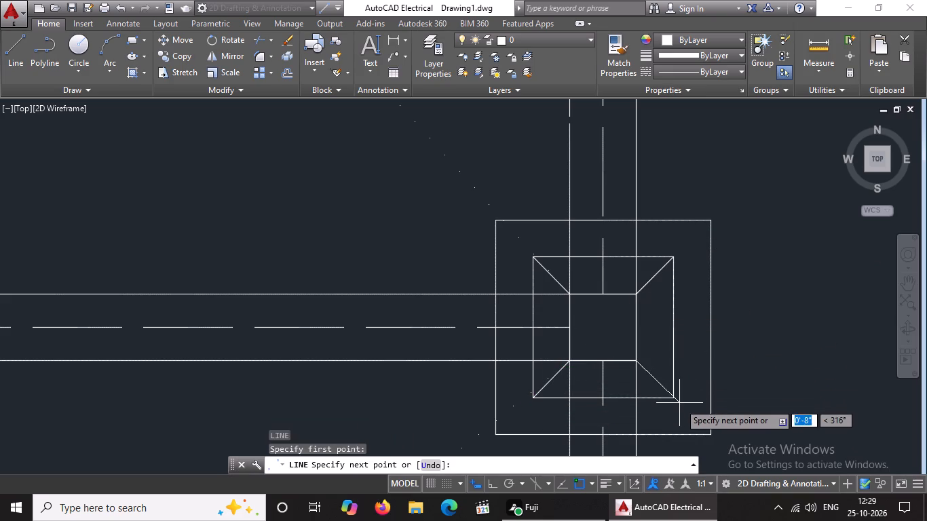
{"action": "left_click", "coordinate": [673, 395]}
{"action": "scroll", "coordinate": [674, 385], "scroll_direction": "down", "scroll_amount": 4}
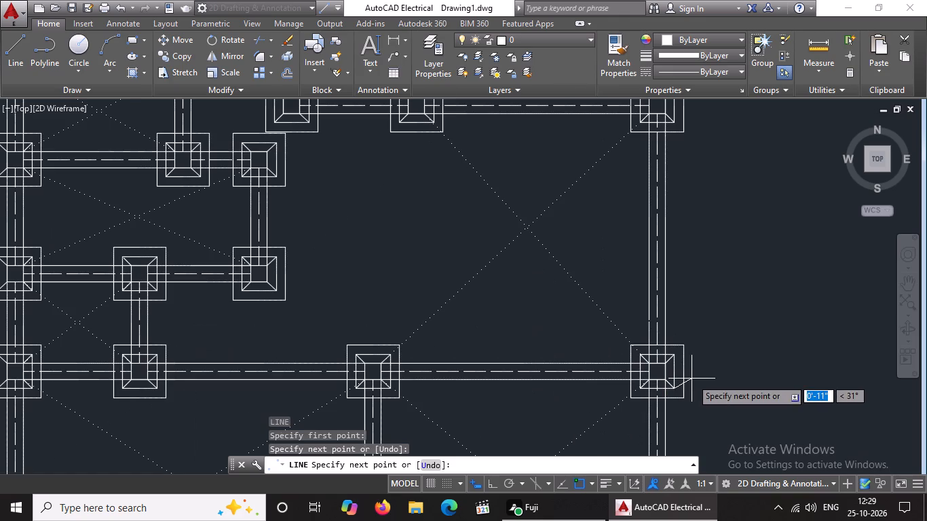
{"action": "key", "text": "Return"}
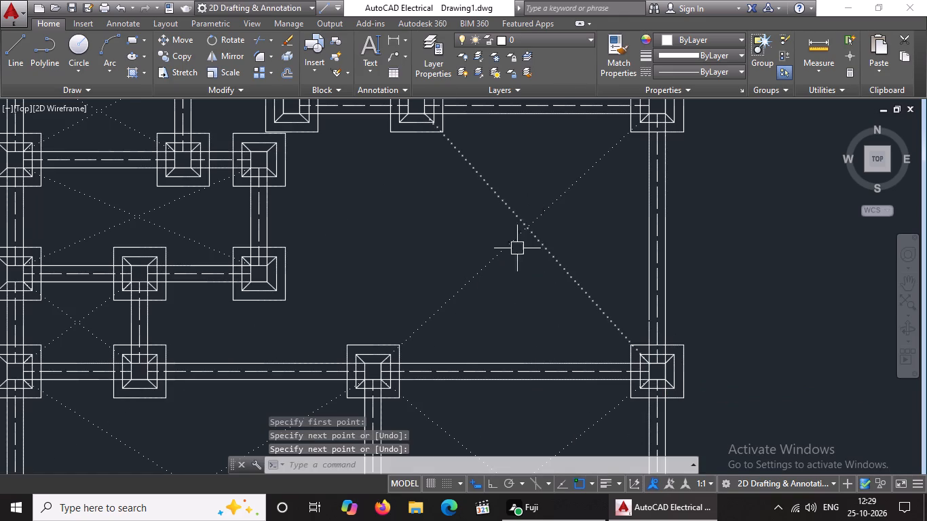
On the westernmost footing of the southernmost row, draw the two upper diagonals between the inner square and column corners.
{"action": "middle_click_drag", "start_coordinate": [466, 336], "coordinate": [562, 249]}
{"action": "scroll", "coordinate": [567, 243], "scroll_direction": "down", "scroll_amount": 4}
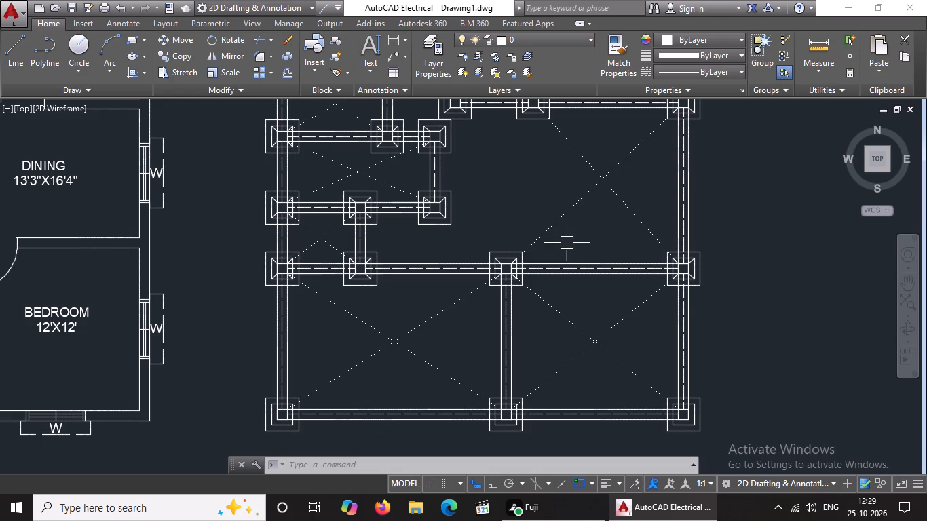
{"action": "scroll", "coordinate": [287, 434], "scroll_direction": "up", "scroll_amount": 2}
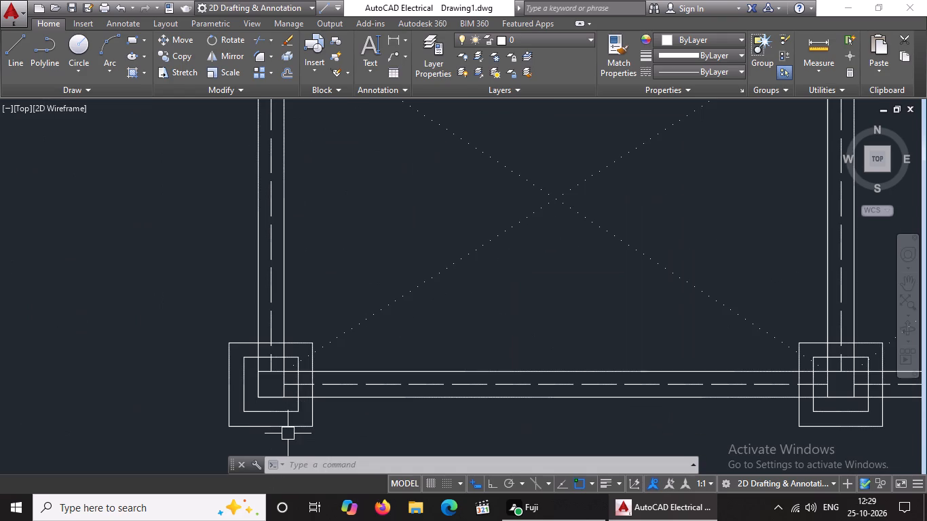
{"action": "key", "text": "l"}
{"action": "key", "text": "Return"}
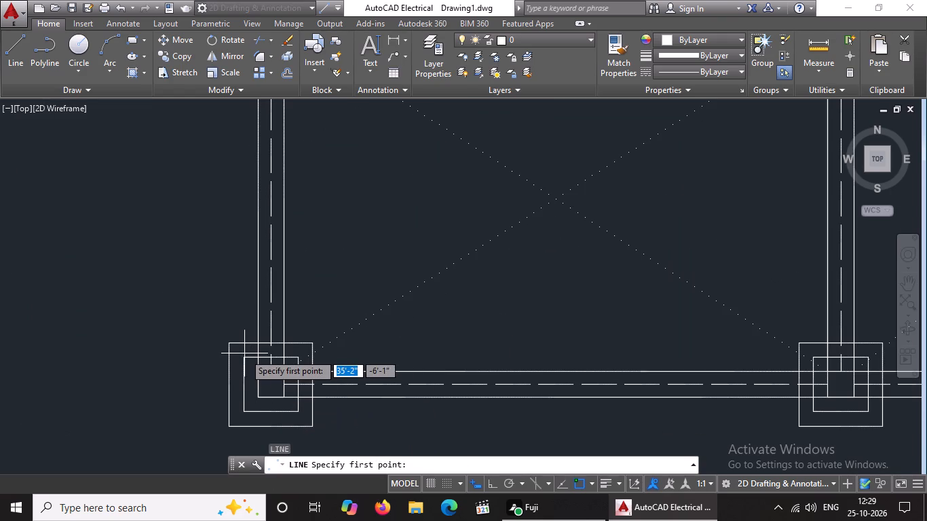
{"action": "left_click", "coordinate": [244, 358]}
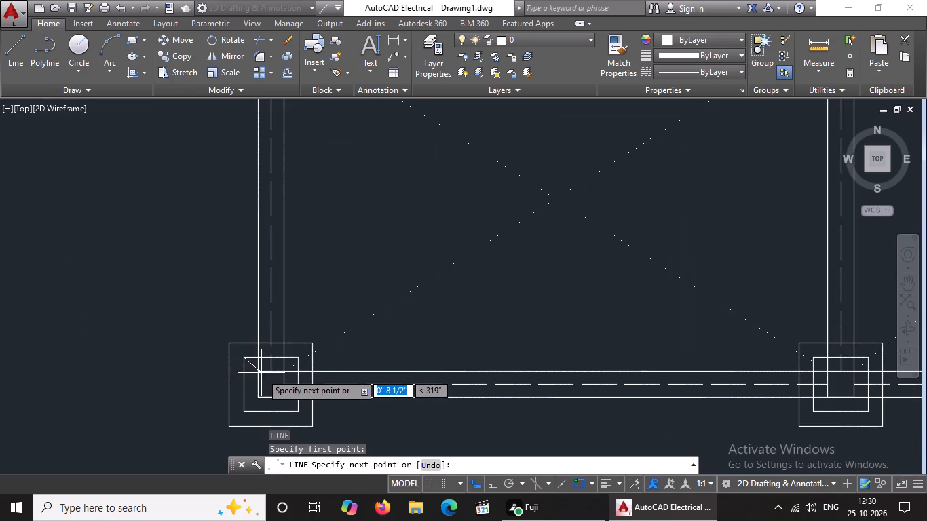
{"action": "left_click", "coordinate": [255, 371]}
{"action": "key", "text": "Return"}
{"action": "key", "text": "l"}
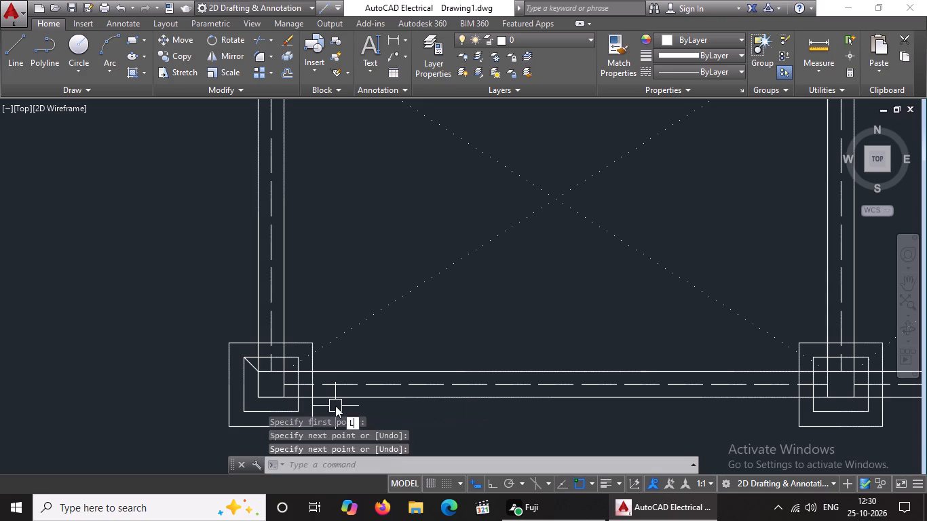
{"action": "key", "text": "Return"}
{"action": "left_click", "coordinate": [284, 374]}
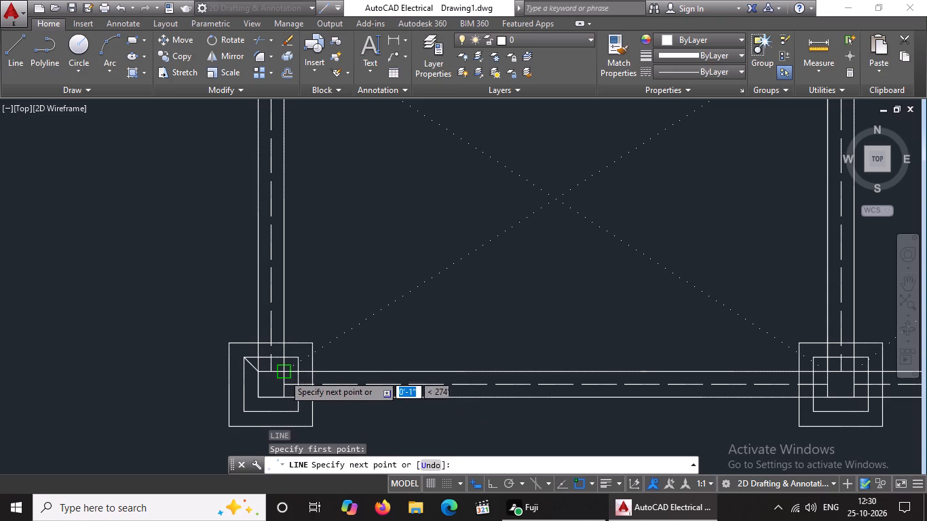
{"action": "left_click", "coordinate": [294, 357]}
{"action": "key", "text": "Return"}
Draw the two lower 7" diagonal lines between the inner square and column corners on that southwest corner footing.
{"action": "key", "text": "l"}
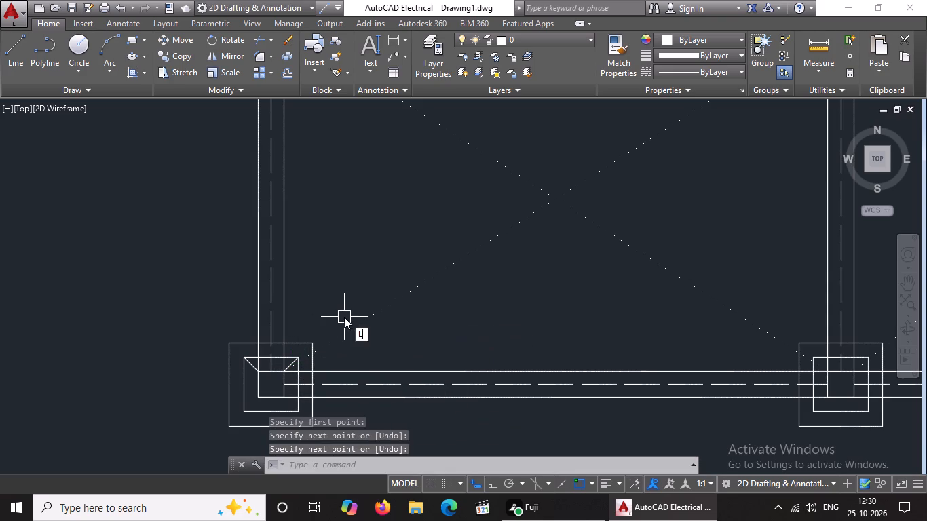
{"action": "key", "text": "Return"}
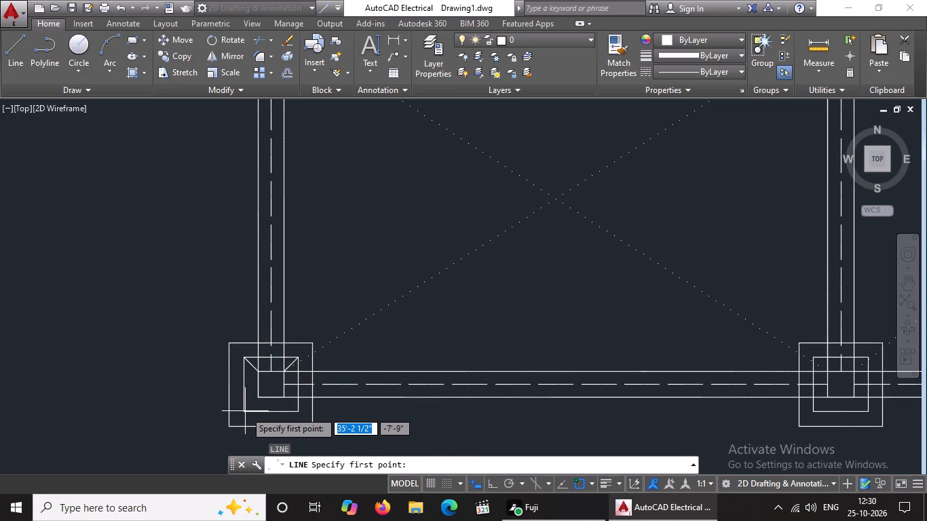
{"action": "left_click", "coordinate": [240, 412]}
{"action": "left_click_drag", "start_coordinate": [257, 398], "coordinate": [261, 391]}
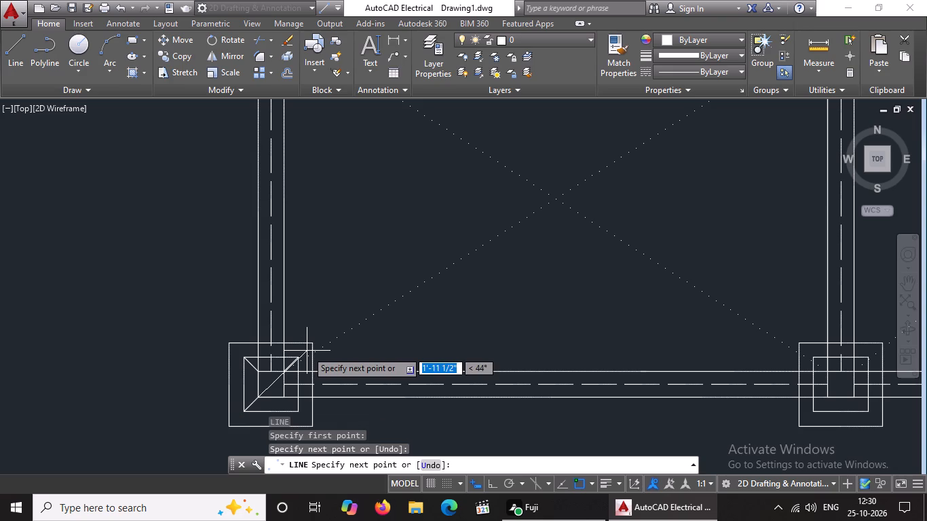
{"action": "key", "text": "Return"}
{"action": "key", "text": "l"}
{"action": "key", "text": "Return"}
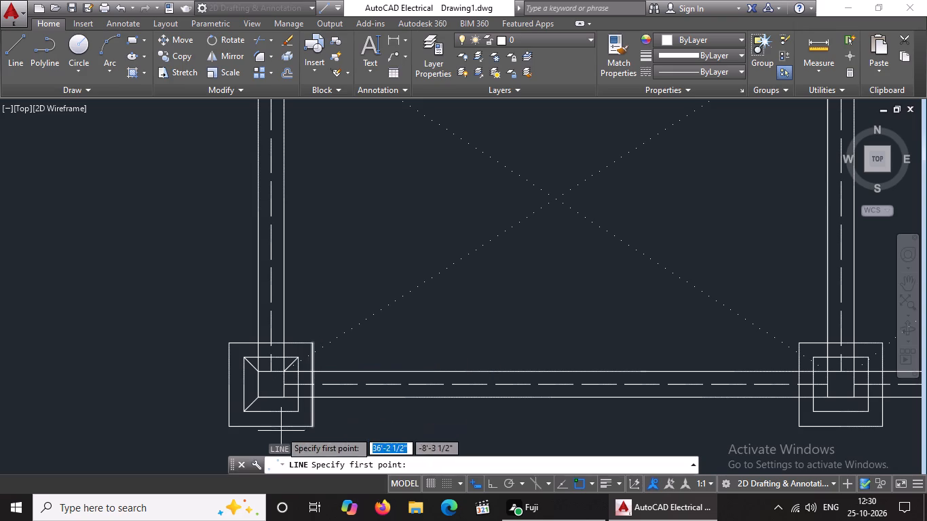
{"action": "left_click", "coordinate": [282, 398]}
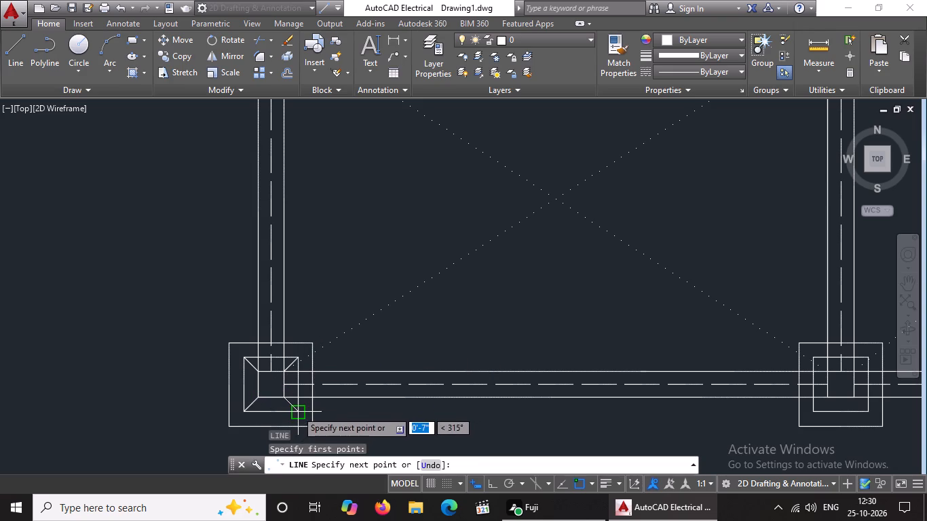
{"action": "left_click_drag", "start_coordinate": [297, 409], "coordinate": [316, 408]}
{"action": "key", "text": "Return"}
{"action": "scroll", "coordinate": [398, 401], "scroll_direction": "down", "scroll_amount": 3}
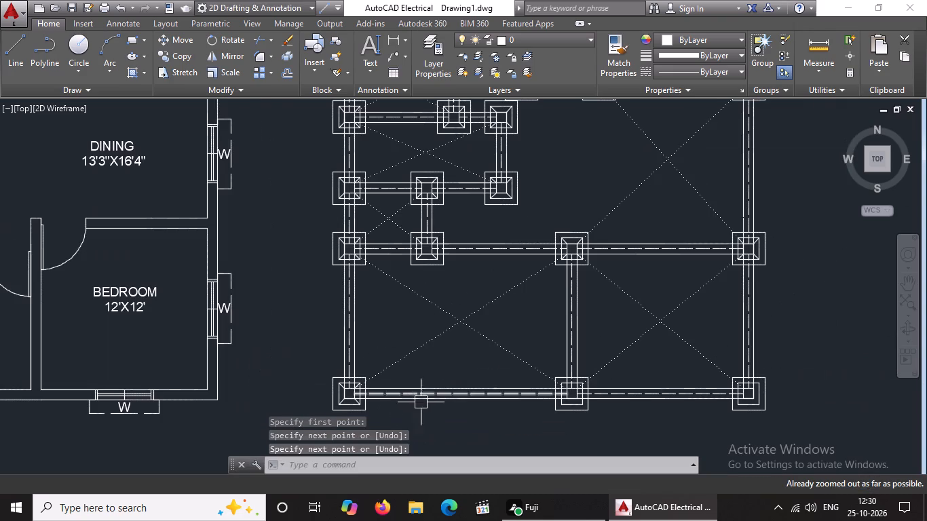
On the middle footing of the southernmost row, draw the two western diagonals between the inner square and column corners.
{"action": "scroll", "coordinate": [583, 433], "scroll_direction": "up", "scroll_amount": 2}
{"action": "key", "text": "l"}
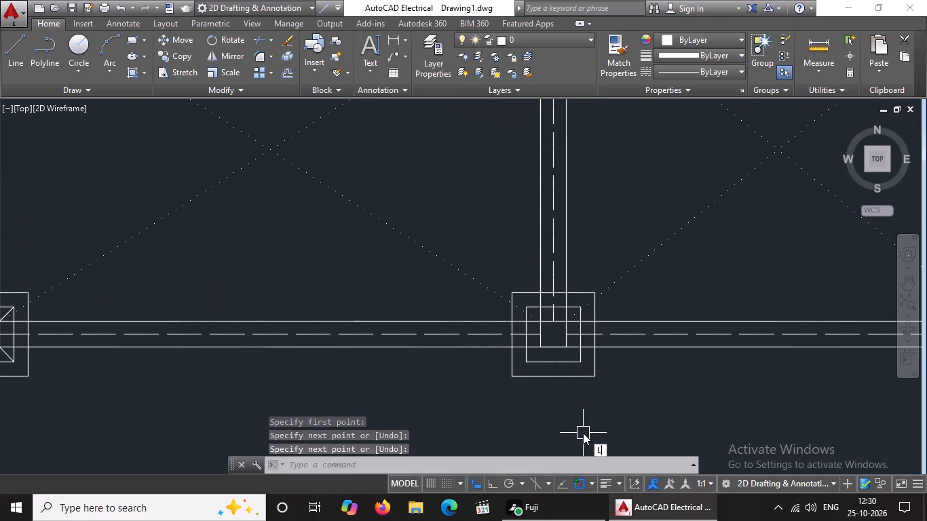
{"action": "key", "text": "Return"}
{"action": "left_click", "coordinate": [529, 361]}
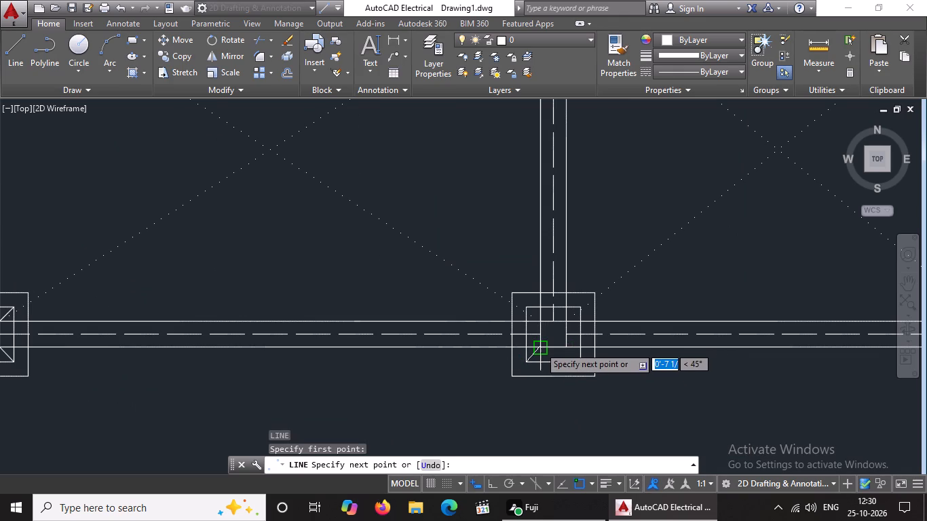
{"action": "left_click", "coordinate": [540, 347]}
{"action": "key", "text": "Return"}
{"action": "key", "text": "l"}
{"action": "key", "text": "Return"}
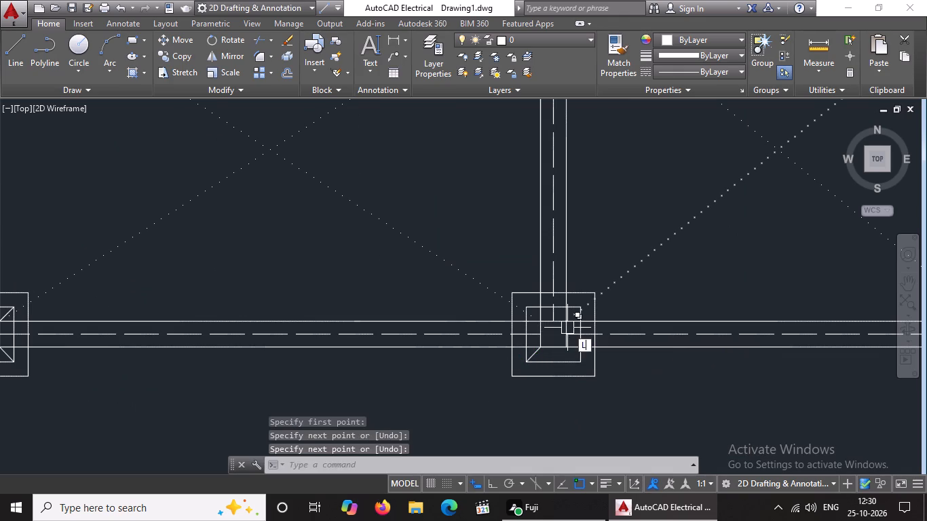
{"action": "left_click", "coordinate": [527, 307]}
{"action": "left_click_drag", "start_coordinate": [540, 322], "coordinate": [546, 330]}
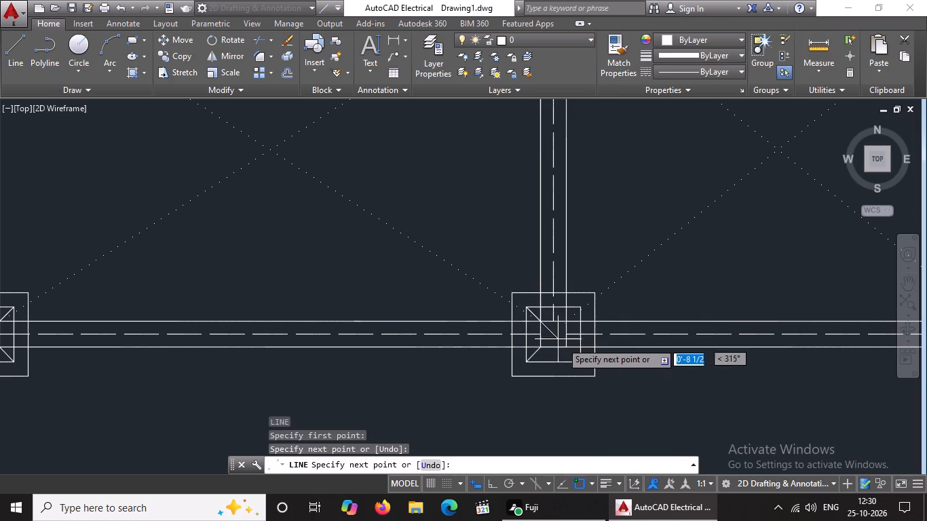
{"action": "key", "text": "Return"}
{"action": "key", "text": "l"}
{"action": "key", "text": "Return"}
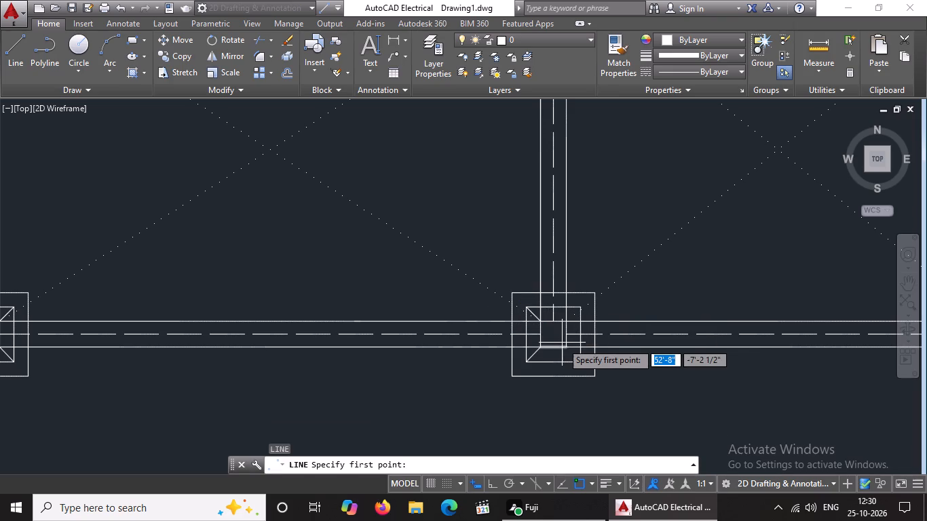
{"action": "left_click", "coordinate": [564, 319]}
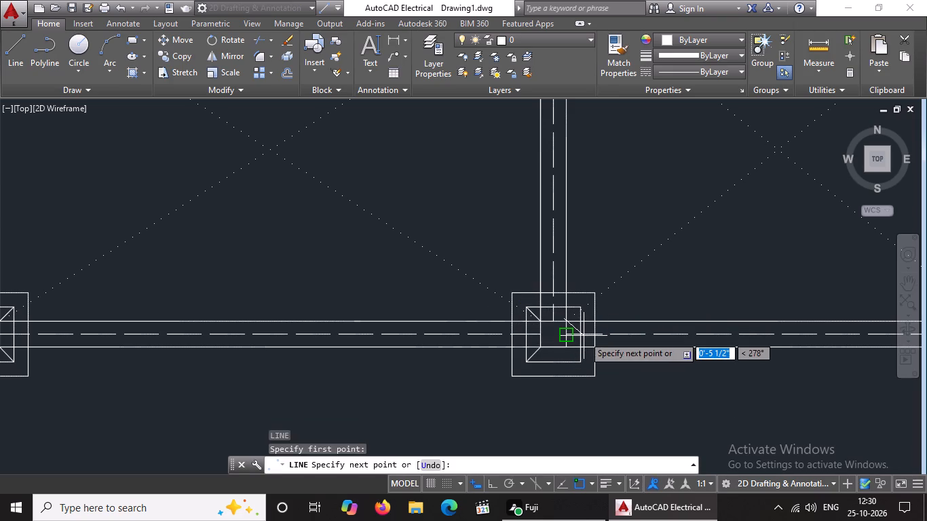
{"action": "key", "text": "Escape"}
Draw the two eastern diagonal lines between the column and inner square corners on the same middle footing.
{"action": "key", "text": "l"}
{"action": "key", "text": "Return"}
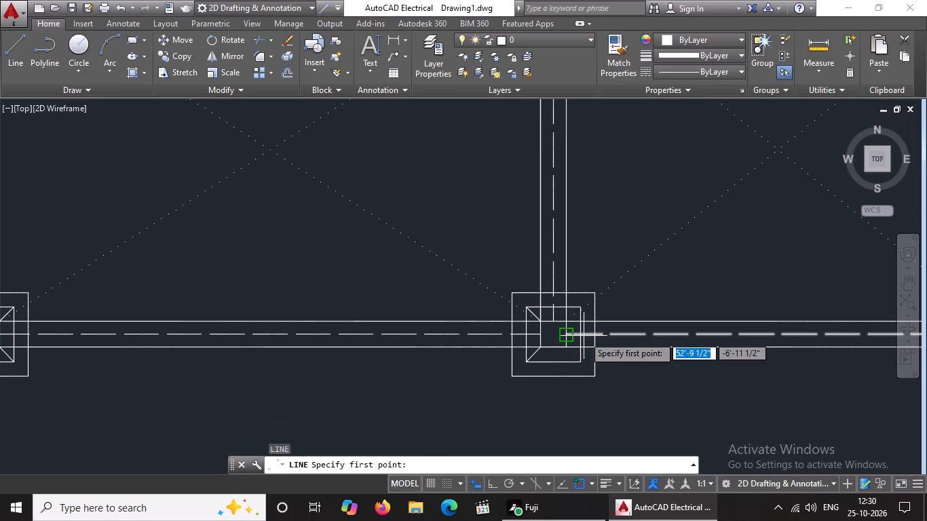
{"action": "left_click", "coordinate": [565, 323]}
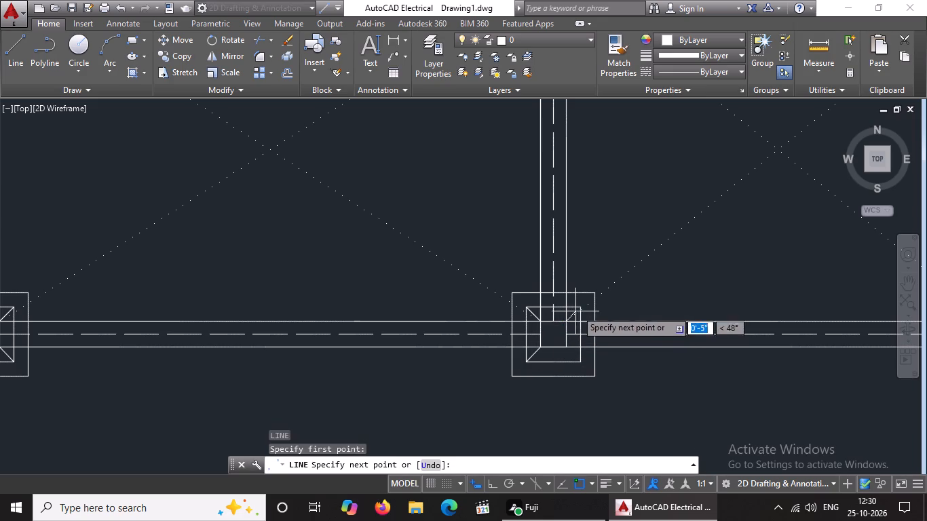
{"action": "left_click", "coordinate": [581, 307]}
{"action": "key", "text": "Return"}
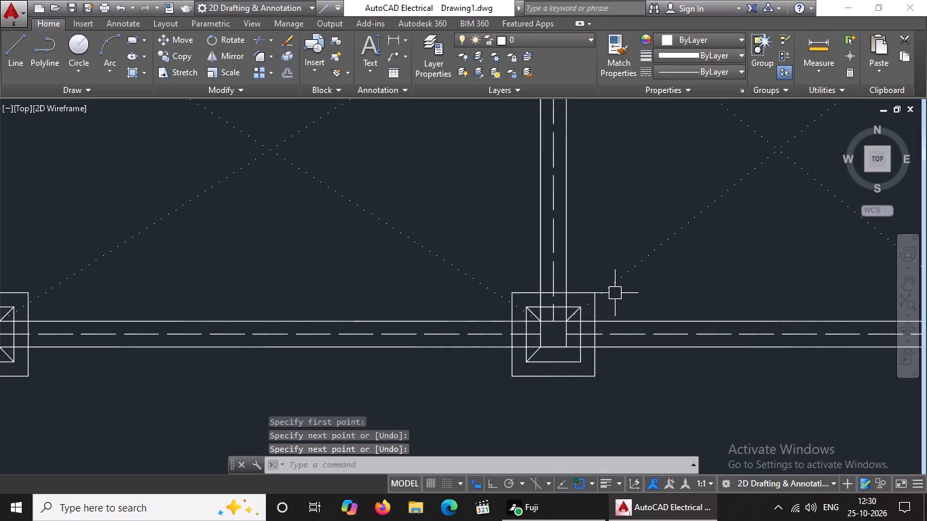
{"action": "key", "text": "l"}
{"action": "key", "text": "Return"}
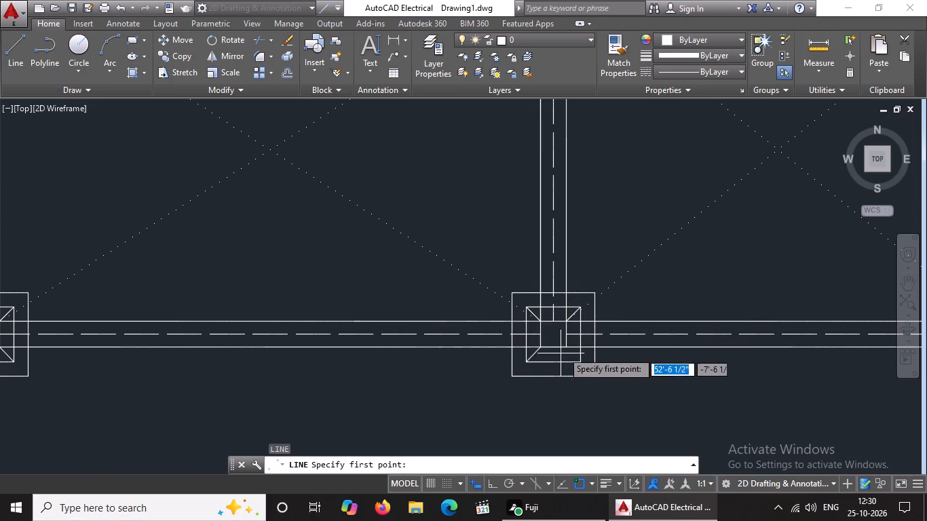
{"action": "left_click", "coordinate": [566, 348]}
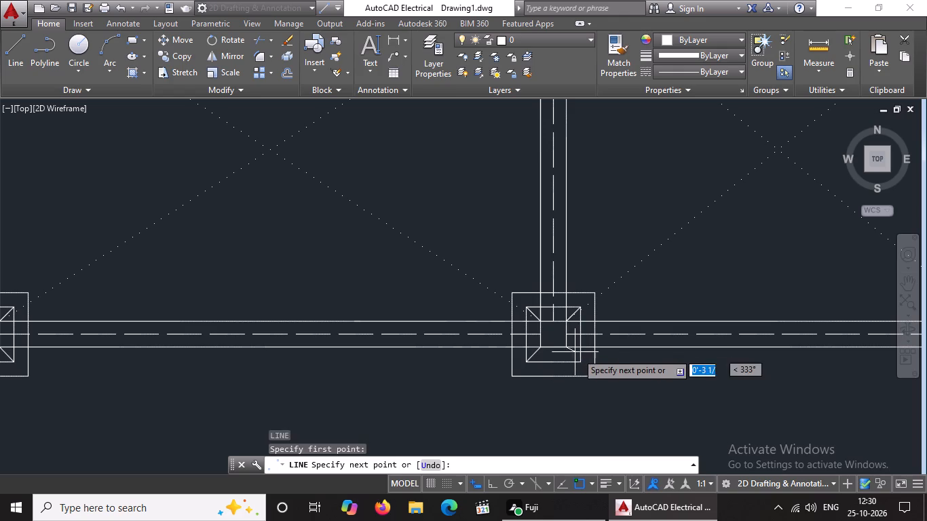
{"action": "left_click", "coordinate": [579, 362]}
{"action": "scroll", "coordinate": [518, 374], "scroll_direction": "down", "scroll_amount": 3}
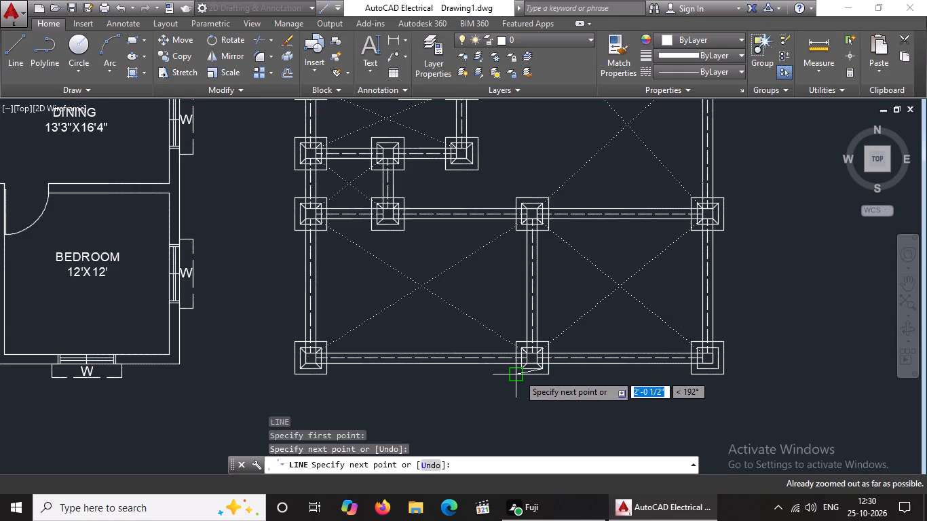
{"action": "key", "text": "Return"}
On the easternmost footing of the southernmost row, draw the two upper diagonals between the inner square and column corners.
{"action": "key", "text": "l"}
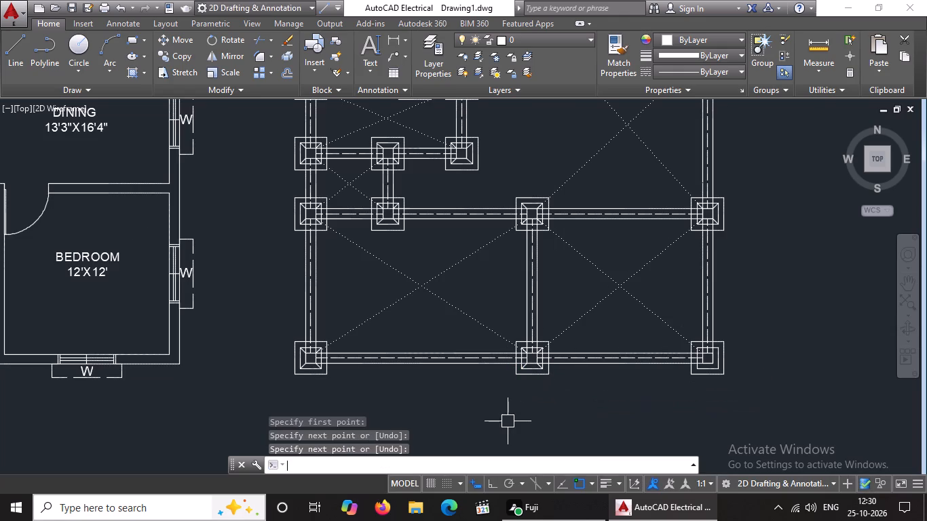
{"action": "key", "text": "Return"}
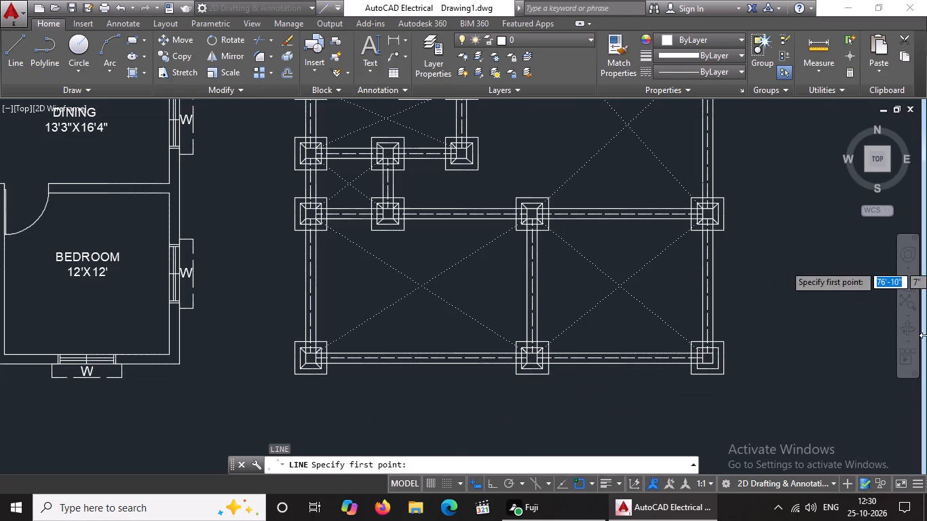
{"action": "scroll", "coordinate": [747, 338], "scroll_direction": "up", "scroll_amount": 2}
{"action": "left_click", "coordinate": [653, 374]}
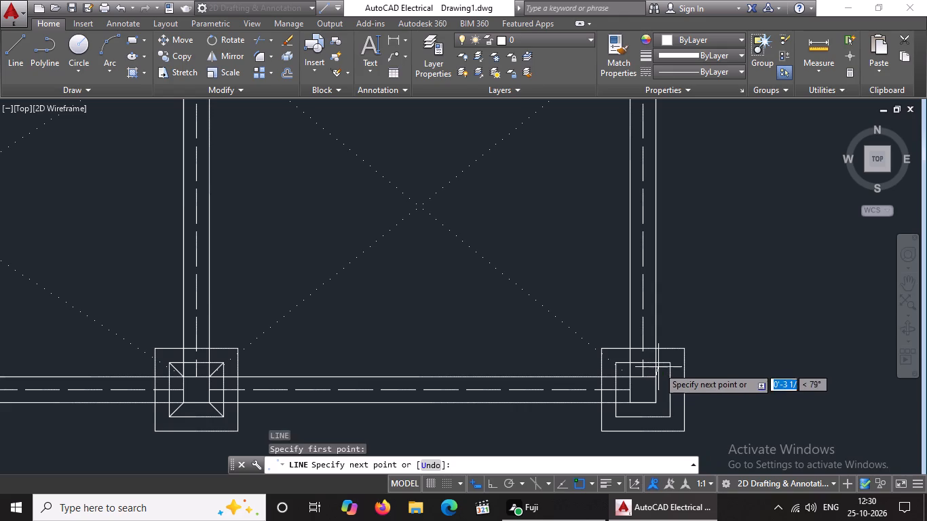
{"action": "left_click_drag", "start_coordinate": [669, 362], "coordinate": [689, 353]}
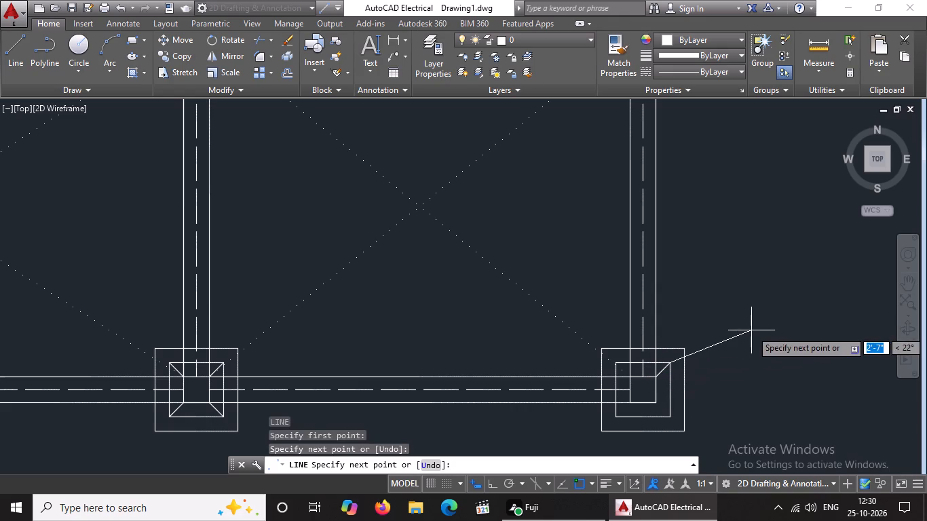
{"action": "key", "text": "Return"}
{"action": "key", "text": "l"}
{"action": "key", "text": "Return"}
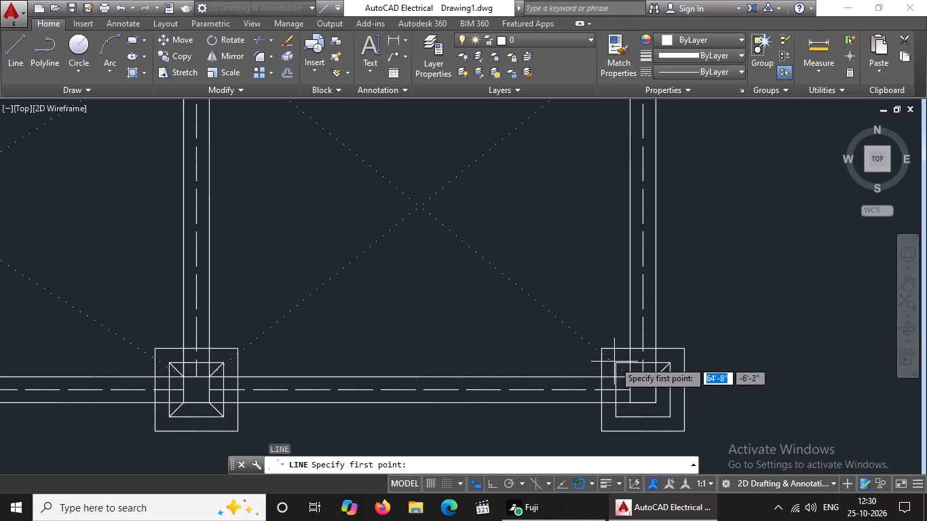
{"action": "left_click", "coordinate": [616, 363]}
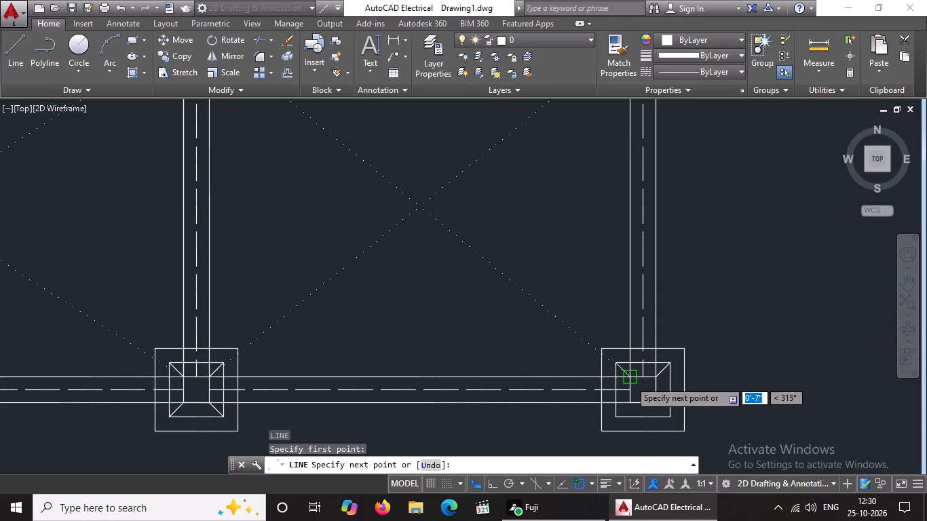
{"action": "left_click_drag", "start_coordinate": [630, 380], "coordinate": [638, 387]}
{"action": "key", "text": "l"}
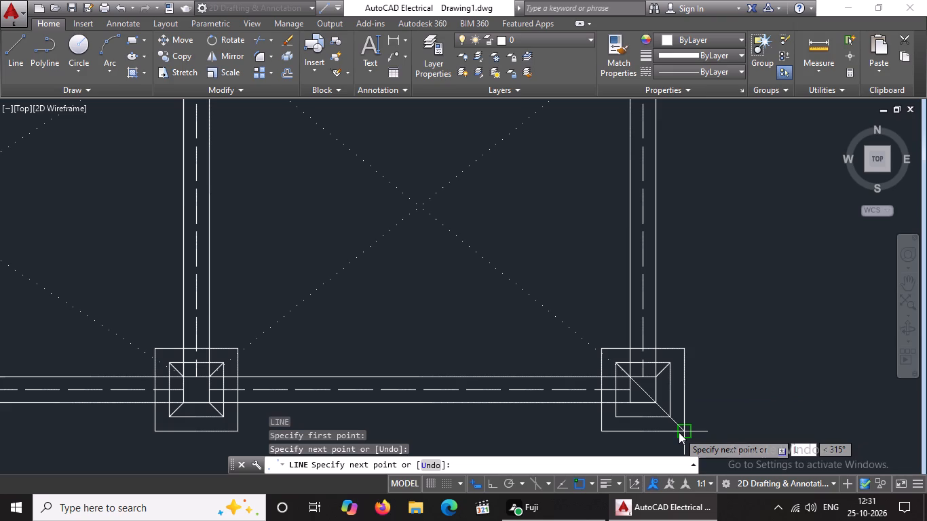
{"action": "key", "text": "Return"}
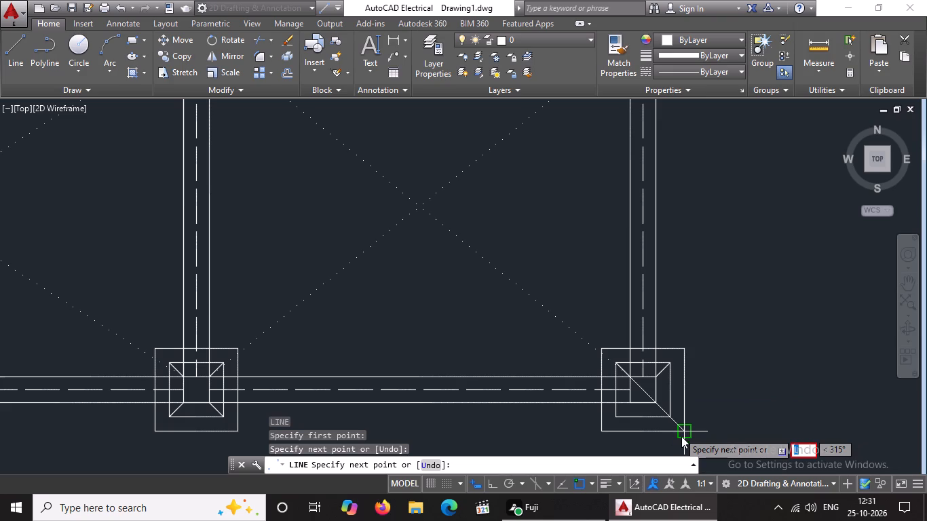
{"action": "key", "text": "Escape"}
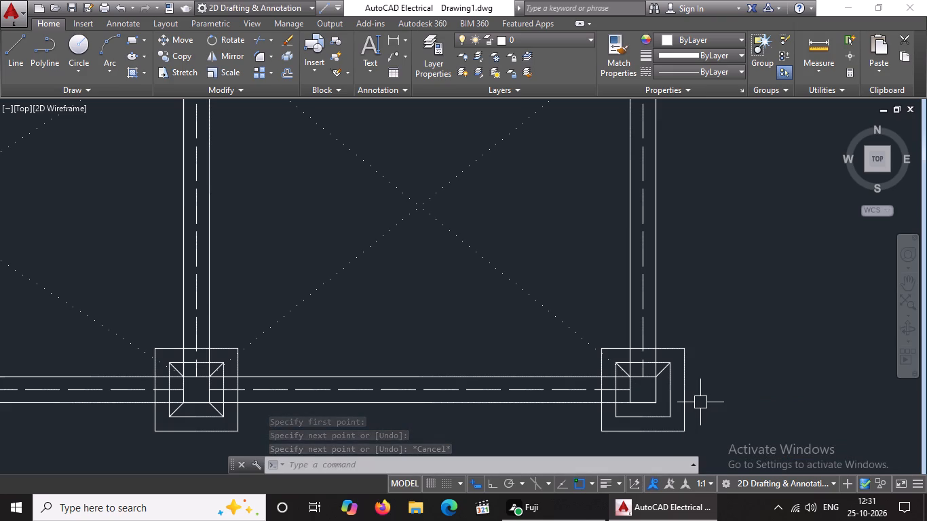
{"action": "key", "text": "Escape"}
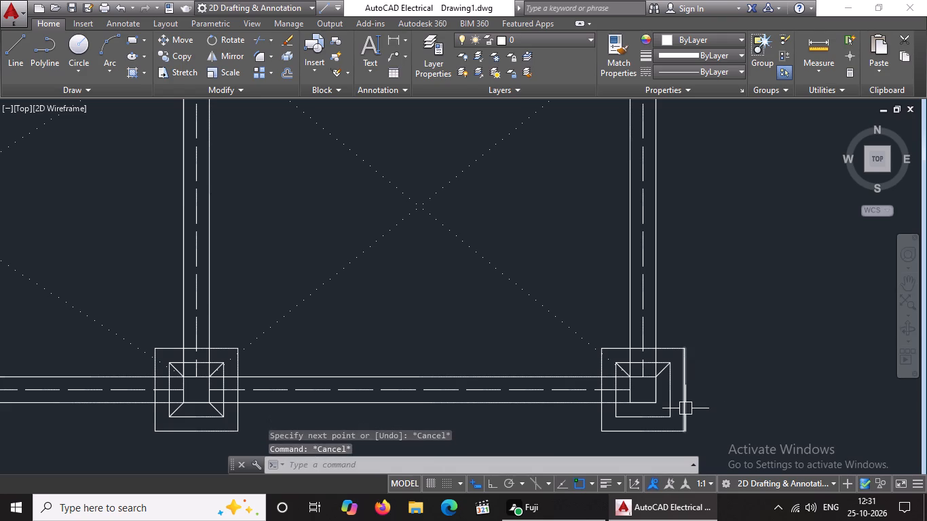
Draw the two lower 7" diagonal lines between the inner square and column corners on that southeast corner footing.
{"action": "key", "text": "l"}
{"action": "key", "text": "Return"}
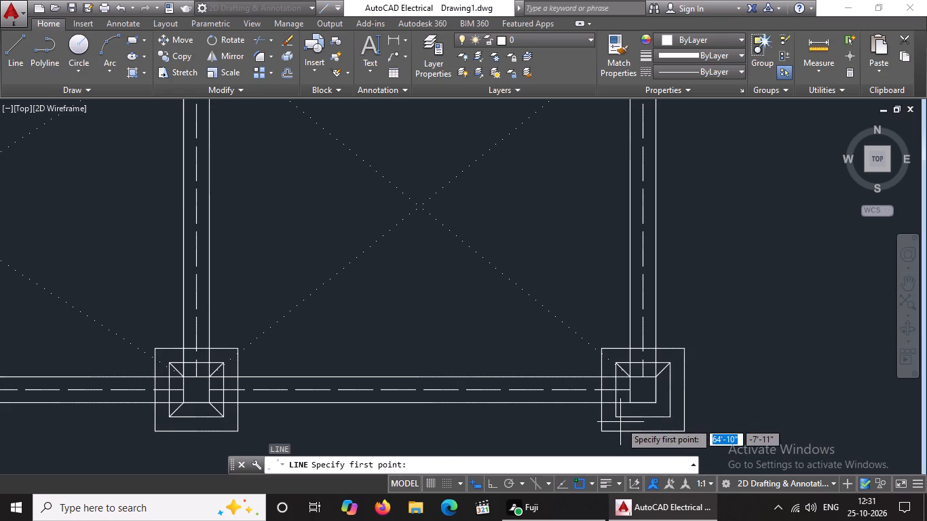
{"action": "left_click", "coordinate": [618, 414]}
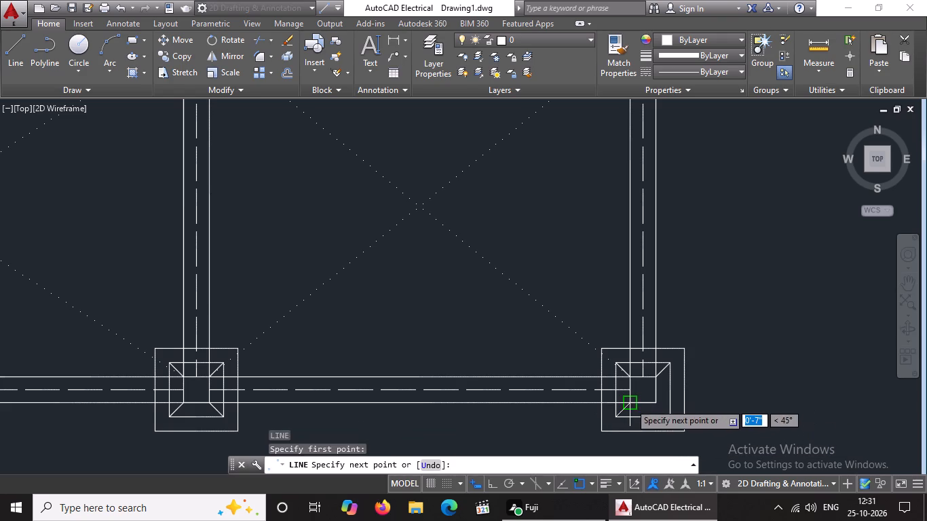
{"action": "left_click", "coordinate": [630, 403]}
{"action": "key", "text": "Return"}
{"action": "key", "text": "l"}
{"action": "key", "text": "Return"}
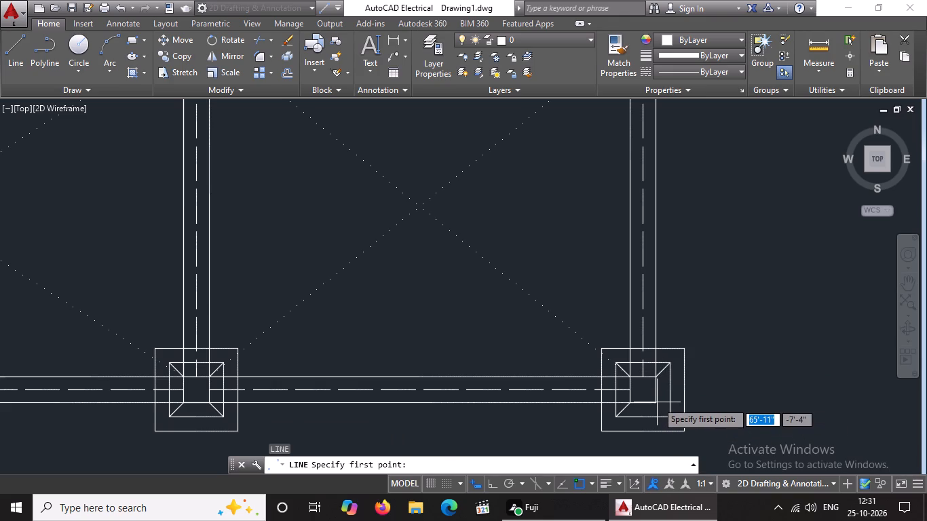
{"action": "left_click", "coordinate": [655, 401]}
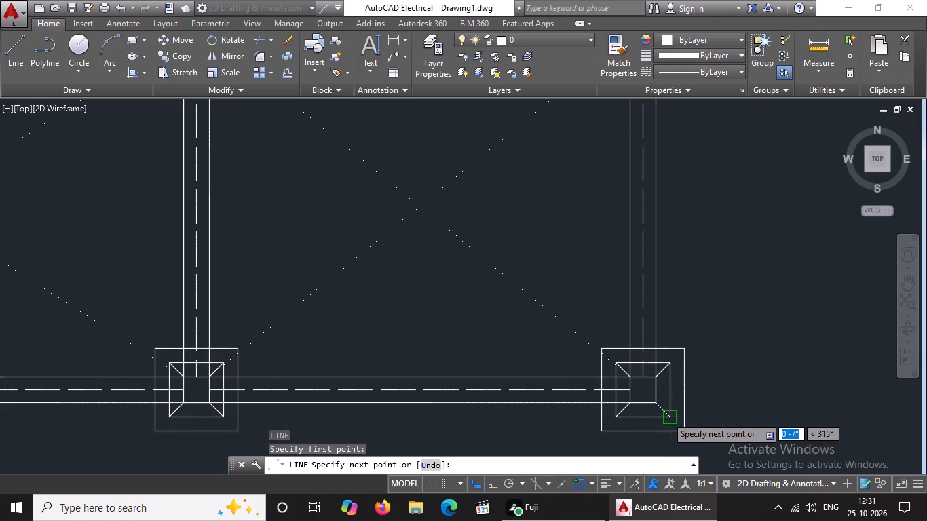
{"action": "left_click_drag", "start_coordinate": [666, 417], "coordinate": [678, 414]}
{"action": "scroll", "coordinate": [705, 407], "scroll_direction": "down", "scroll_amount": 4}
{"action": "key", "text": "Return"}
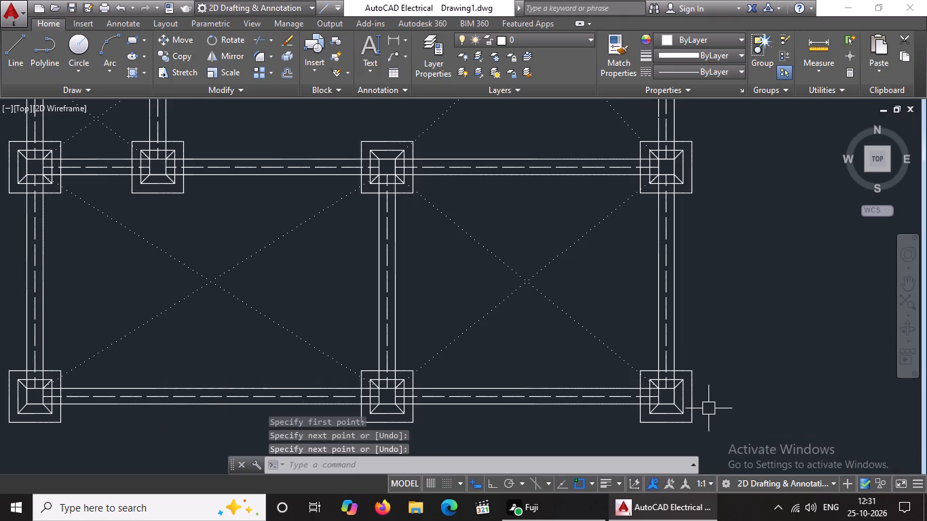
Give the southern outer edge of the southwest corner footing the ACAD_ISO02W100 linetype with a linetype scale of 0.5.
{"action": "middle_click_drag", "start_coordinate": [702, 340], "coordinate": [753, 260]}
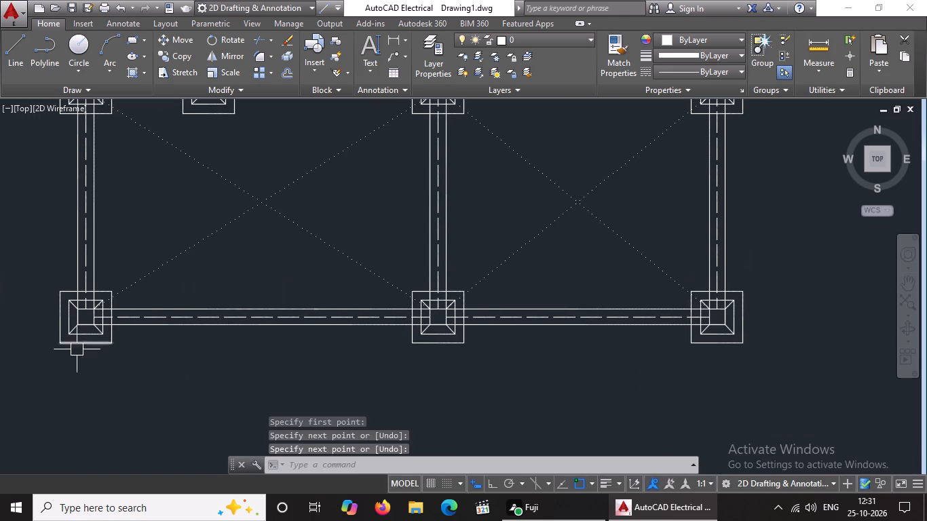
{"action": "left_click", "coordinate": [79, 346]}
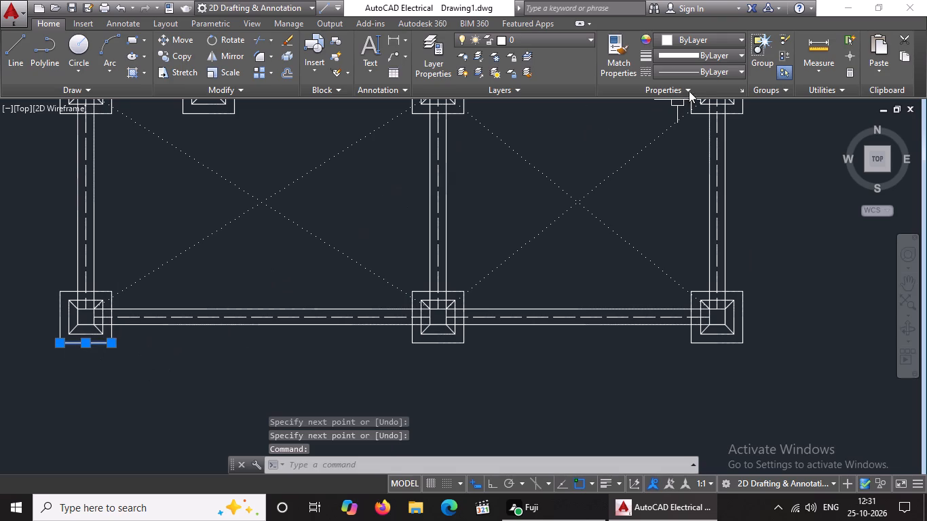
{"action": "left_click", "coordinate": [700, 75]}
{"action": "left_click", "coordinate": [679, 122]}
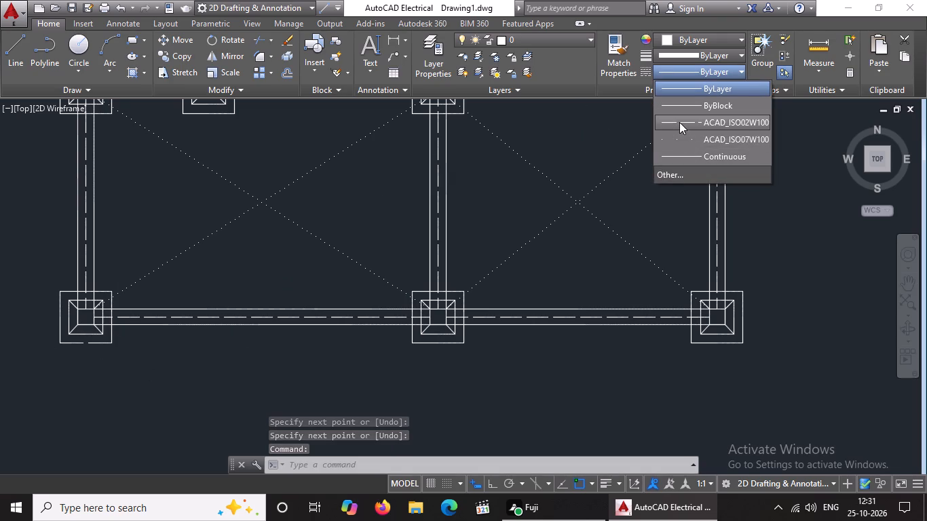
{"action": "right_click", "coordinate": [238, 359]}
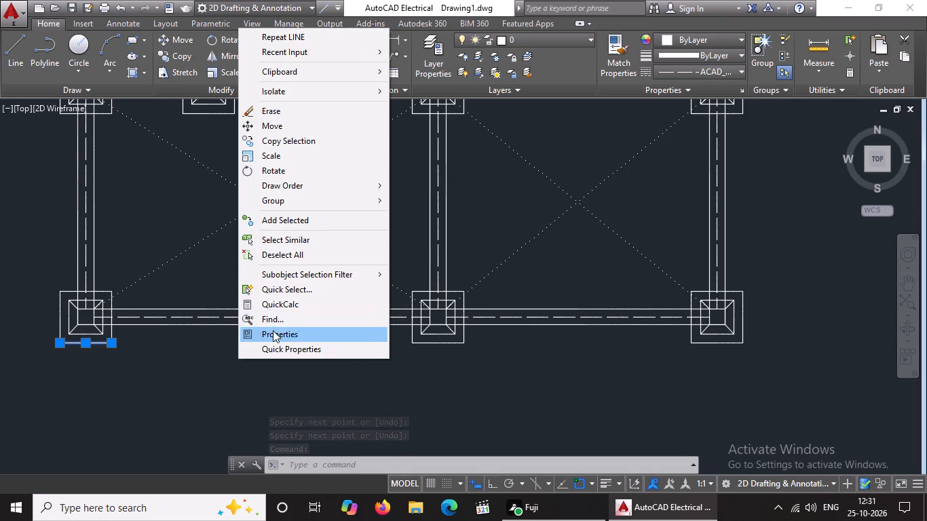
{"action": "left_click", "coordinate": [274, 333]}
{"action": "left_click", "coordinate": [136, 200]}
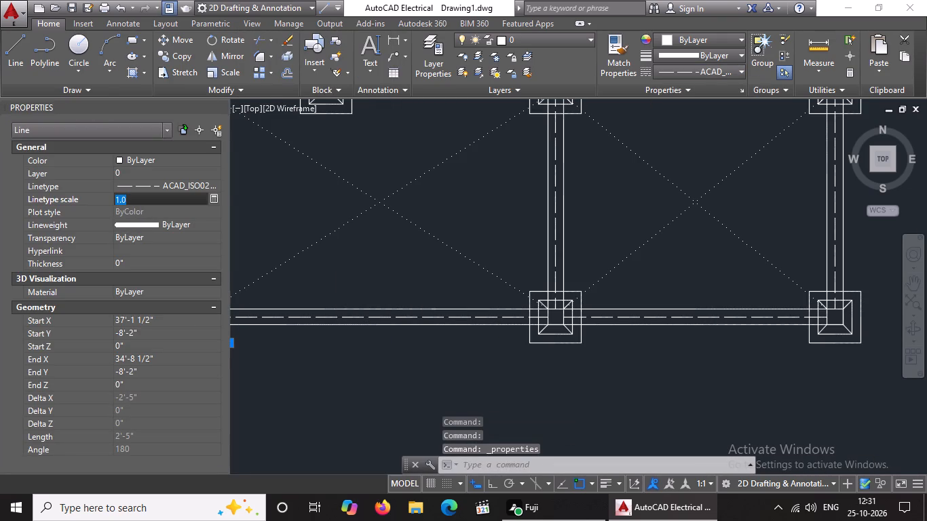
{"action": "key", "text": "BackSpace"}
{"action": "key", "text": "BackSpace"}
{"action": "type", "text": "0.5"}
{"action": "key", "text": "Return"}
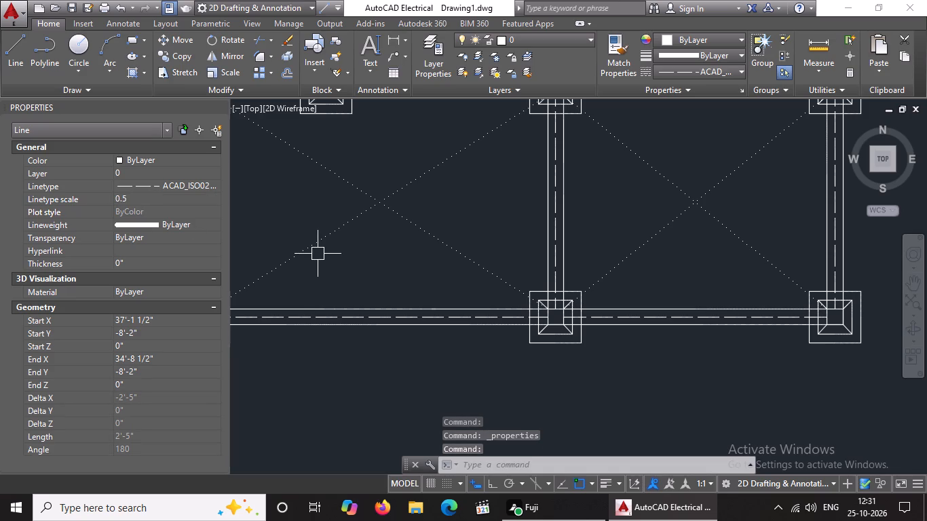
Give the western outer edge of the southwest corner footing the ACAD_ISO02W100 linetype with a linetype scale of 0.5.
{"action": "middle_click_drag", "start_coordinate": [318, 254], "coordinate": [529, 286]}
{"action": "scroll", "coordinate": [446, 346], "scroll_direction": "up", "scroll_amount": 2}
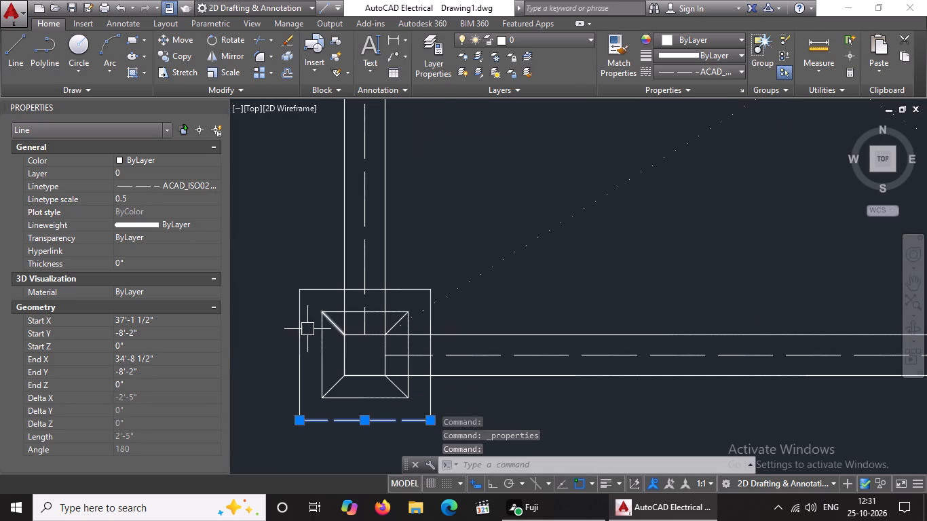
{"action": "left_click", "coordinate": [298, 329]}
{"action": "left_click", "coordinate": [675, 71]}
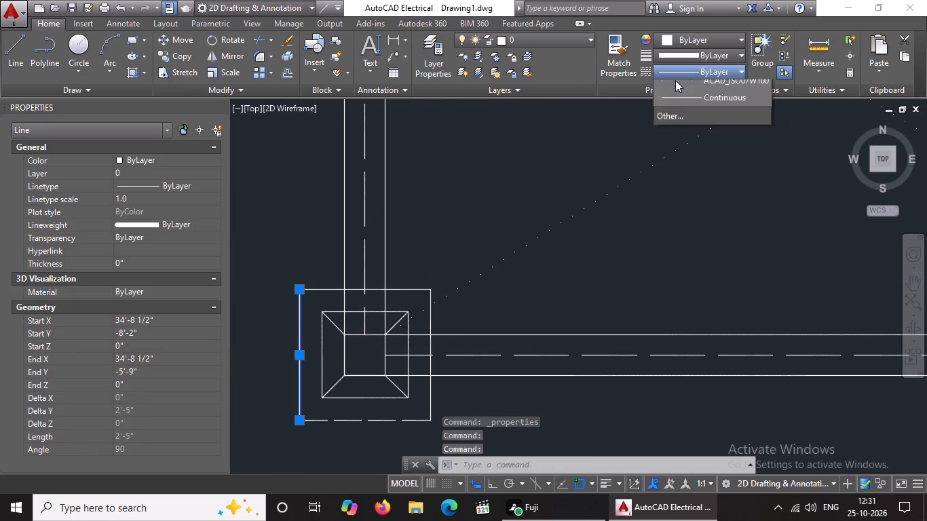
{"action": "left_click", "coordinate": [667, 121]}
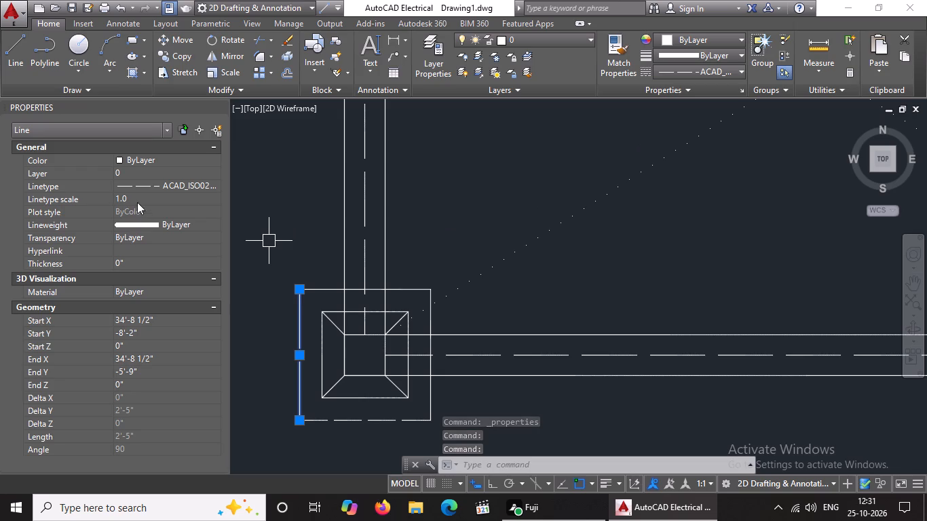
{"action": "left_click", "coordinate": [137, 195]}
{"action": "key", "text": "BackSpace"}
{"action": "key", "text": "BackSpace"}
{"action": "type", "text": "0.5"}
{"action": "key", "text": "Return"}
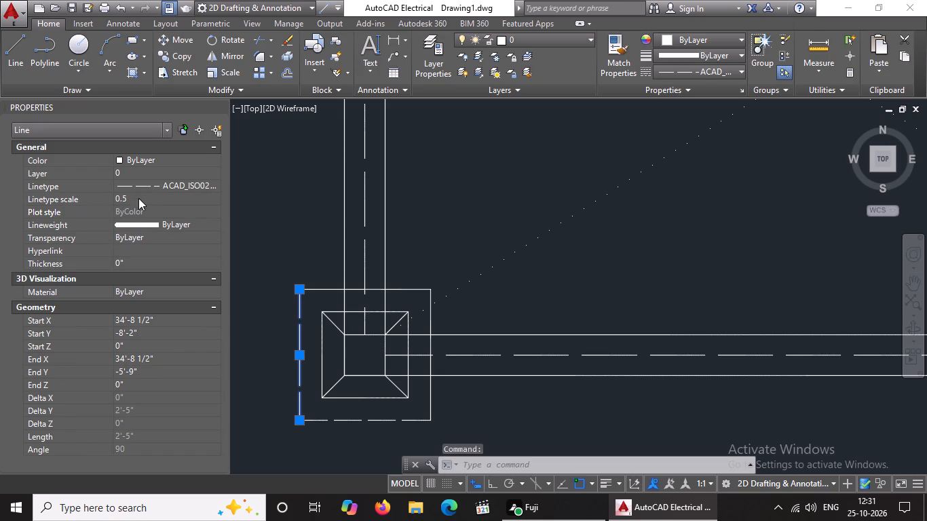
Give the northern outer edge of the southwest corner footing the ACAD_ISO02W100 linetype with a linetype scale of 0.5.
{"action": "left_click", "coordinate": [314, 285]}
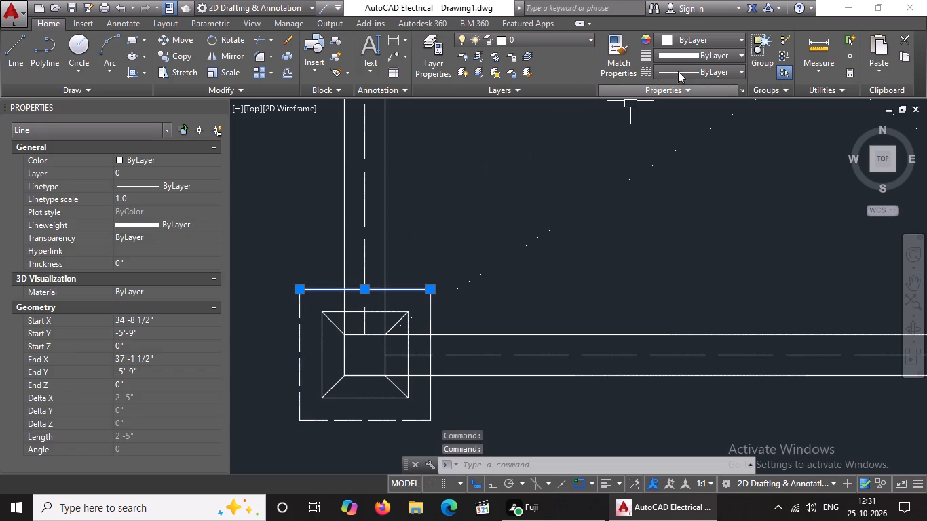
{"action": "left_click", "coordinate": [678, 71]}
{"action": "left_click", "coordinate": [665, 121]}
{"action": "left_click", "coordinate": [139, 202]}
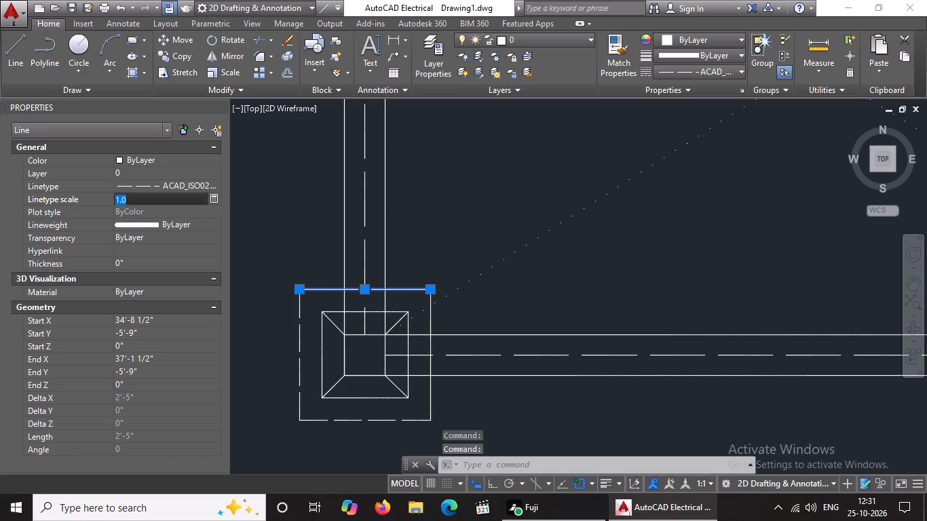
{"action": "key", "text": "BackSpace"}
{"action": "key", "text": "BackSpace"}
{"action": "type", "text": "0.5"}
{"action": "key", "text": "Return"}
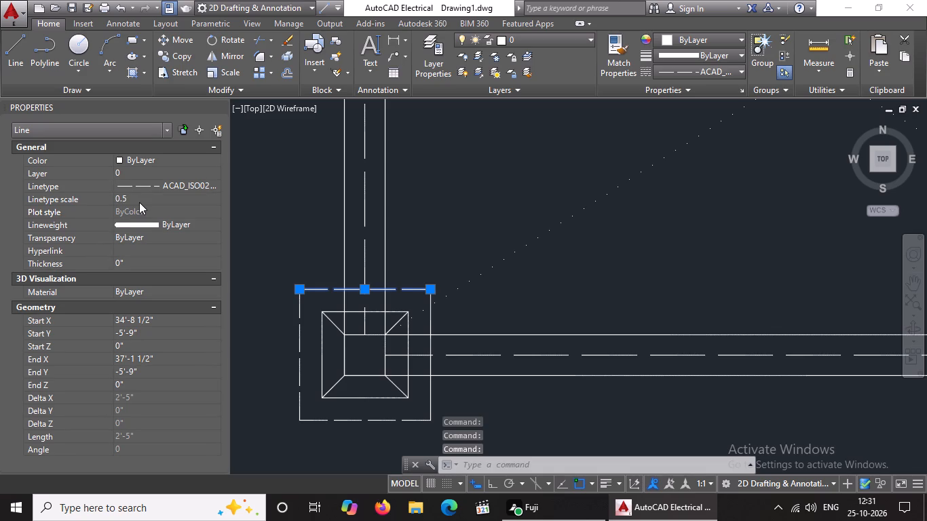
Give the eastern outer edge of the southwest corner footing the ACAD_ISO02W100 linetype with a linetype scale of 0.5.
{"action": "left_click", "coordinate": [431, 322]}
{"action": "left_click", "coordinate": [724, 71]}
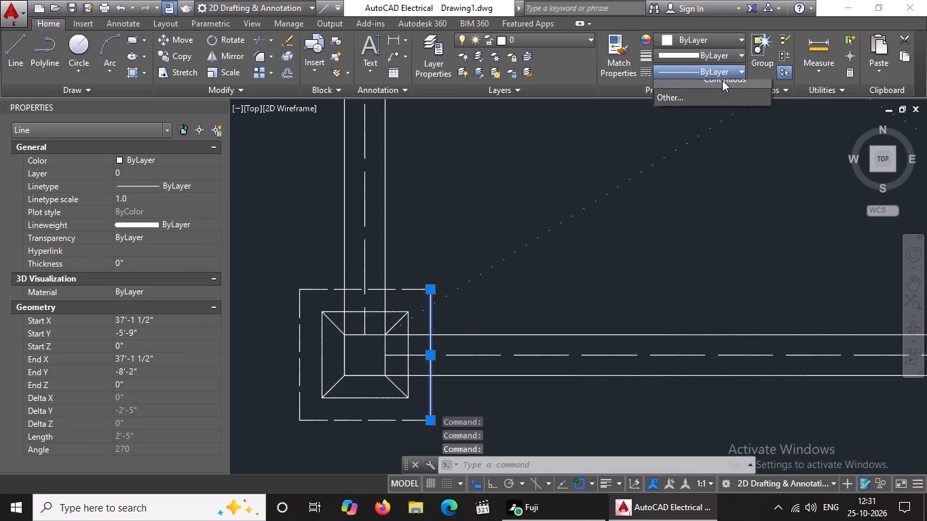
{"action": "left_click", "coordinate": [706, 121]}
{"action": "left_click", "coordinate": [157, 199]}
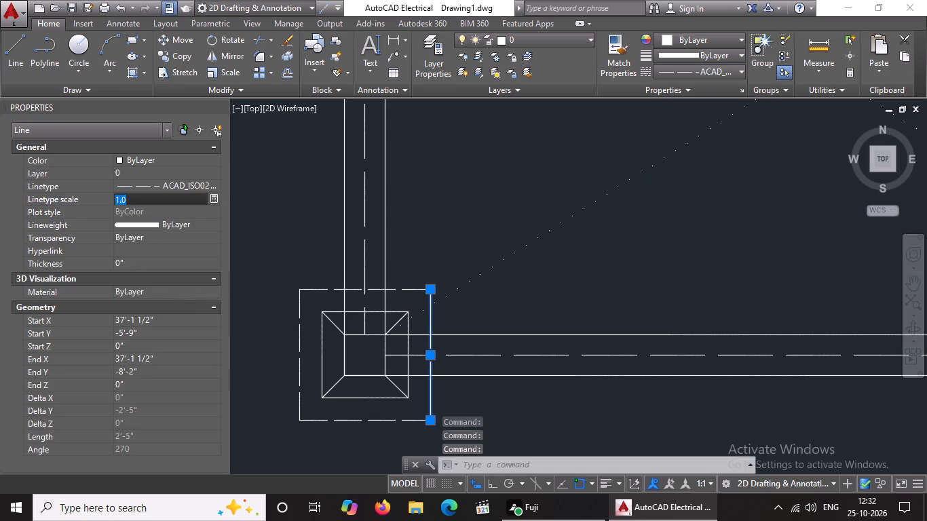
{"action": "key", "text": "BackSpace"}
{"action": "key", "text": "BackSpace"}
{"action": "type", "text": "0.5"}
{"action": "key", "text": "Return"}
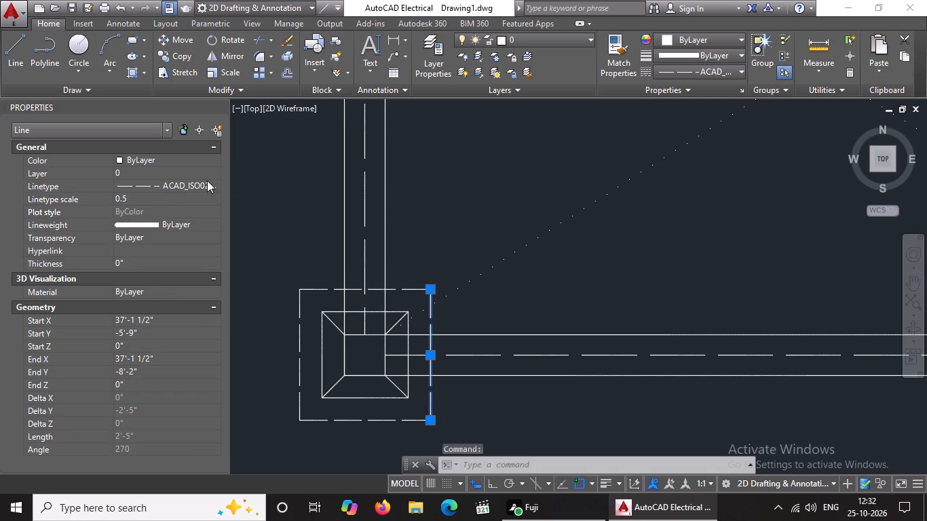
Give the western outer edge of the southernmost row's middle footing the ACAD_ISO02W100 linetype with a linetype scale of 0.5.
{"action": "scroll", "coordinate": [276, 203], "scroll_direction": "down", "scroll_amount": 3}
{"action": "scroll", "coordinate": [491, 244], "scroll_direction": "up", "scroll_amount": 3}
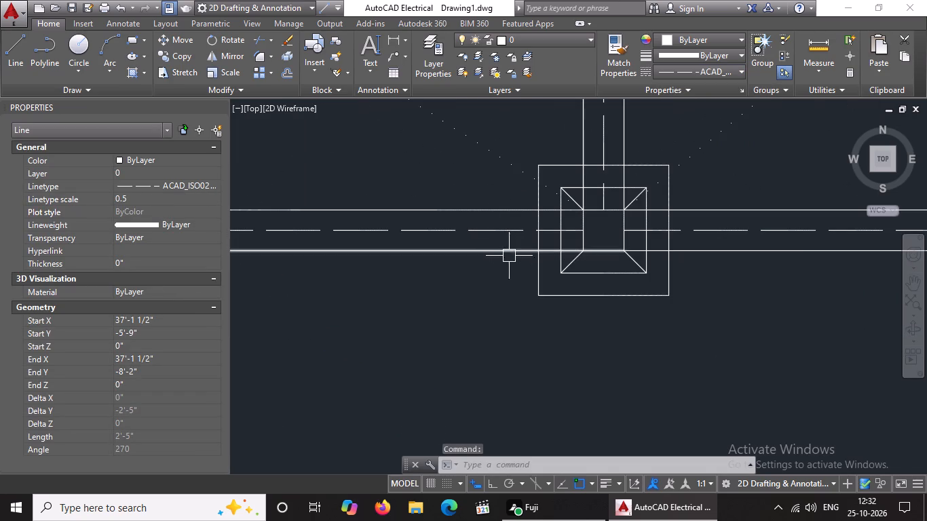
{"action": "left_click", "coordinate": [544, 268]}
{"action": "left_click", "coordinate": [533, 271]}
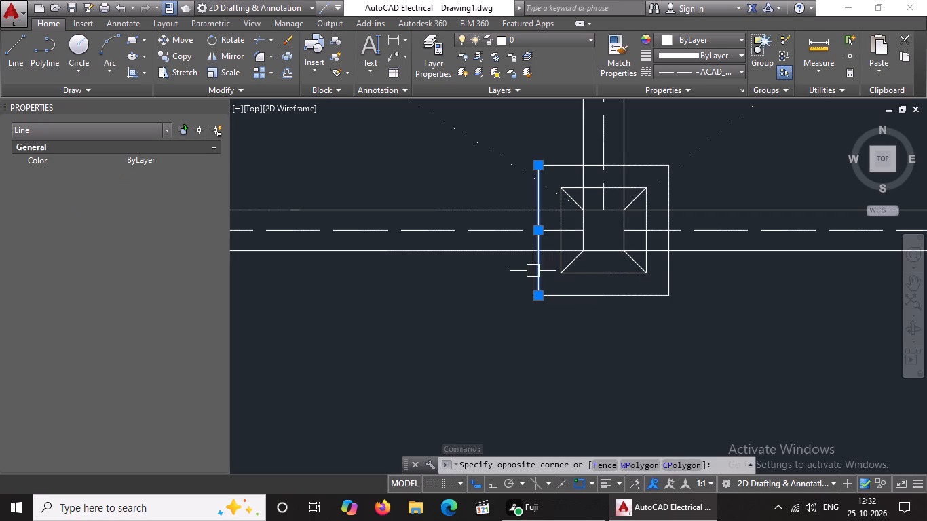
{"action": "left_click", "coordinate": [676, 71]}
{"action": "left_click", "coordinate": [674, 124]}
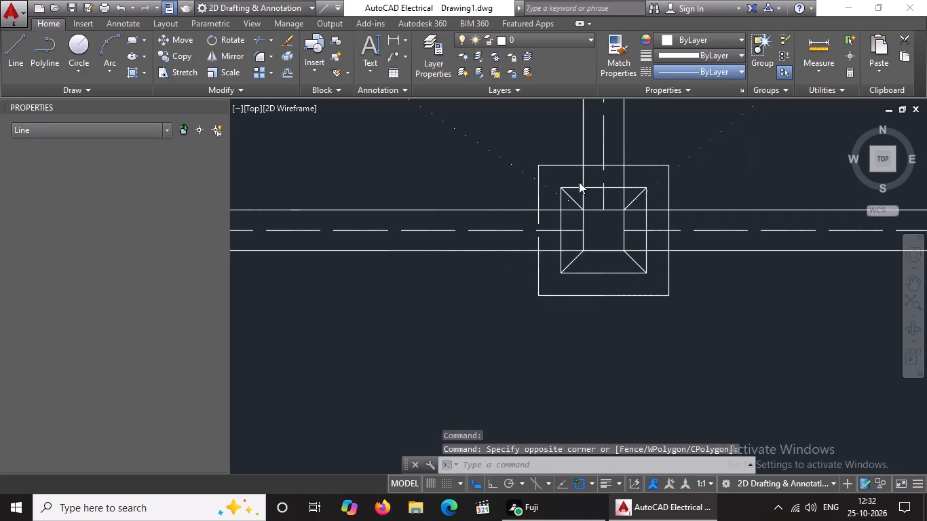
{"action": "left_click", "coordinate": [128, 195]}
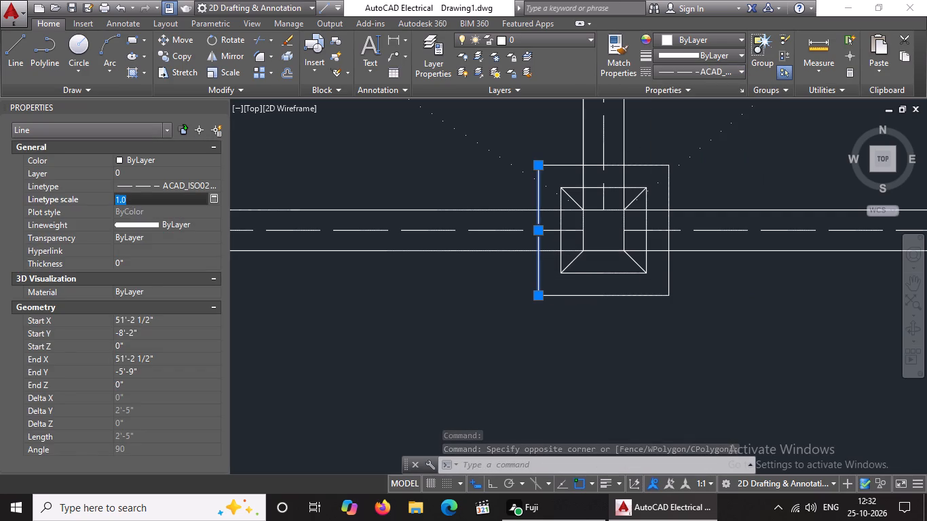
{"action": "key", "text": "BackSpace"}
{"action": "key", "text": "BackSpace"}
{"action": "type", "text": "0.5"}
{"action": "key", "text": "Return"}
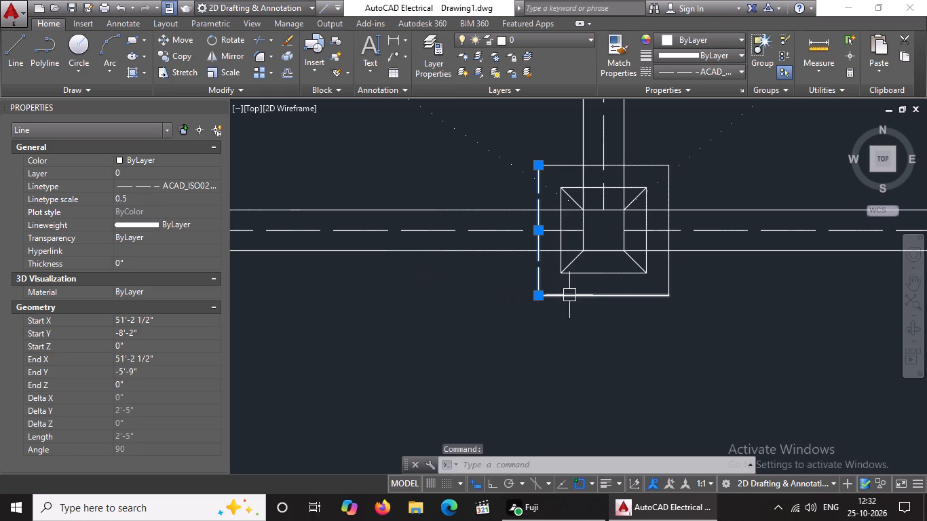
Give the southern outer edge of the southernmost row's middle footing the ACAD_ISO02W100 linetype with a linetype scale of 0.5.
{"action": "left_click", "coordinate": [569, 295]}
{"action": "left_click", "coordinate": [701, 64]}
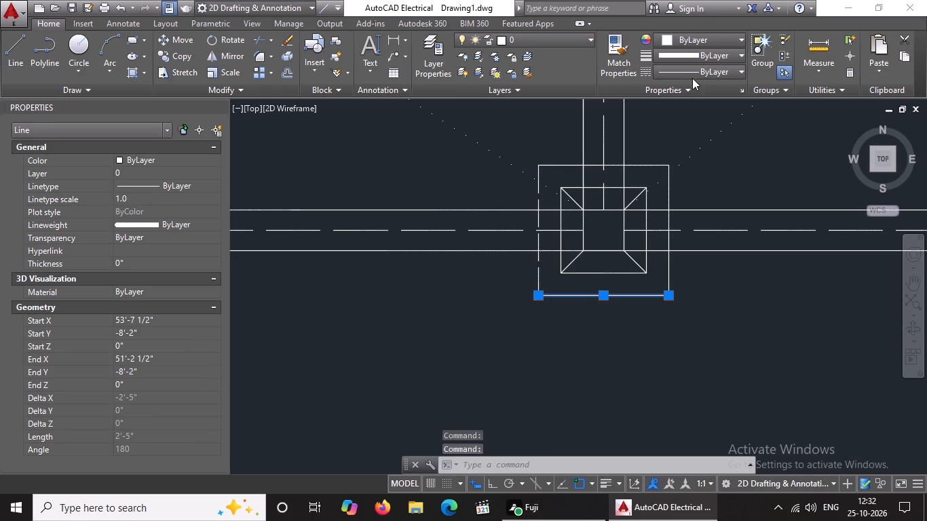
{"action": "left_click", "coordinate": [693, 75]}
{"action": "left_click", "coordinate": [674, 126]}
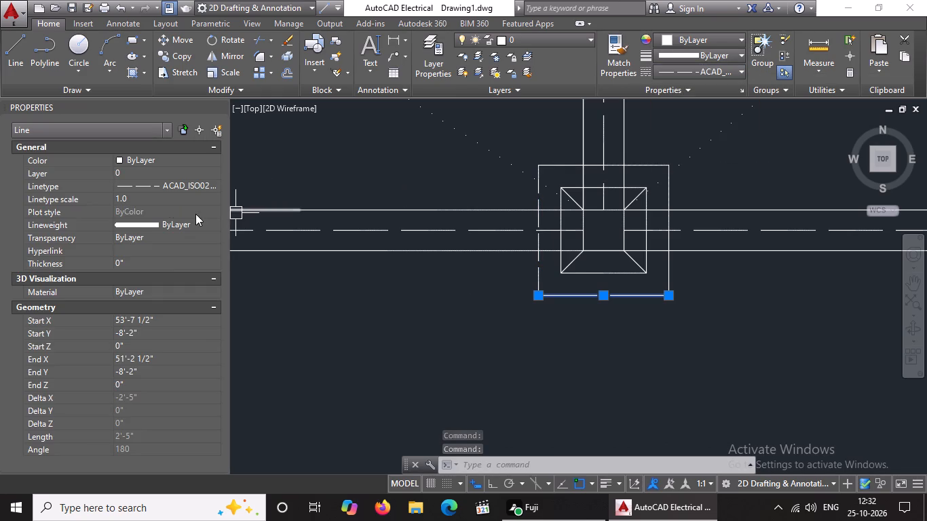
{"action": "left_click", "coordinate": [142, 200]}
{"action": "key", "text": "BackSpace"}
{"action": "key", "text": "BackSpace"}
{"action": "type", "text": "0.5"}
{"action": "key", "text": "Return"}
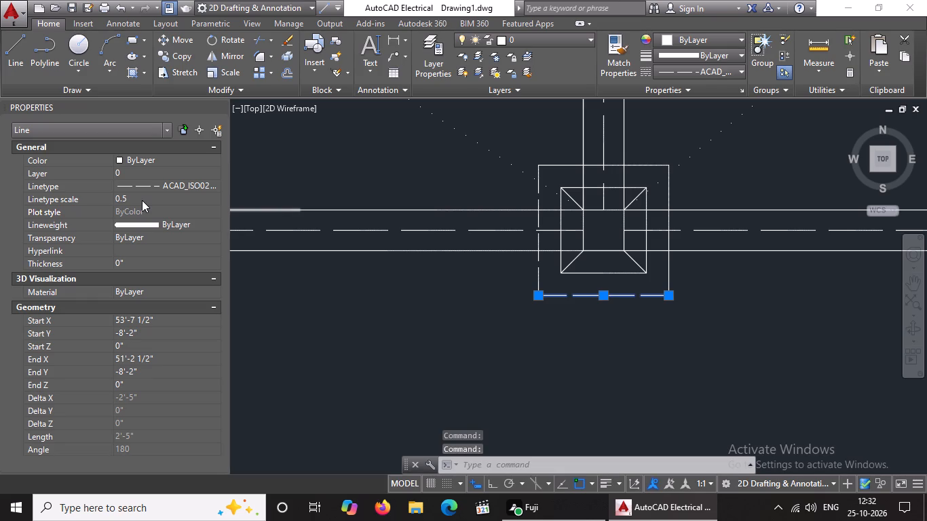
Give the northern outer edge of the southernmost row's middle footing the ACAD_ISO02W100 linetype with a linetype scale of 0.5.
{"action": "left_click", "coordinate": [563, 163]}
{"action": "left_click", "coordinate": [668, 70]}
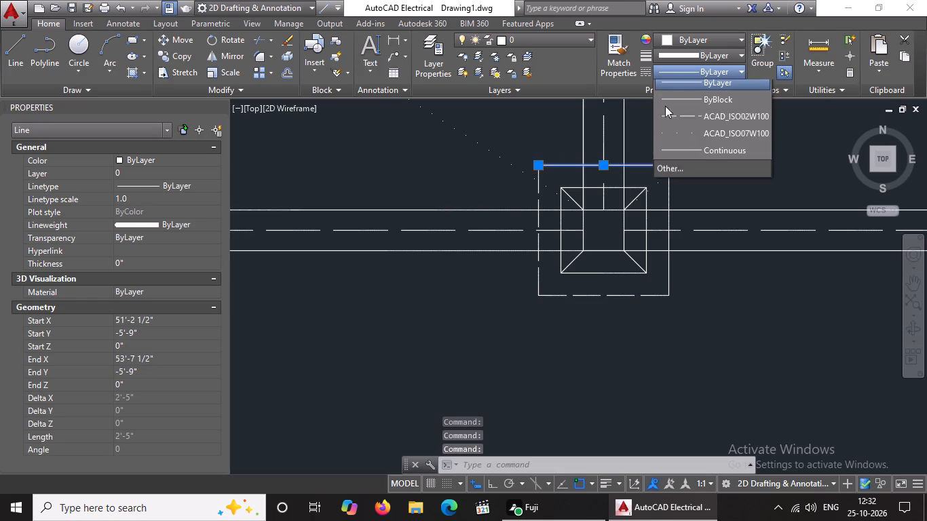
{"action": "left_click", "coordinate": [666, 126]}
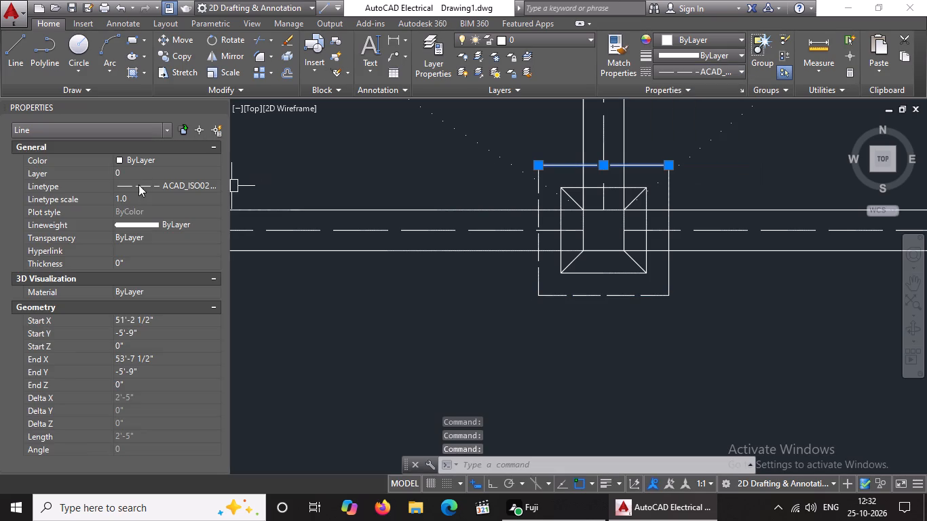
{"action": "left_click", "coordinate": [137, 199]}
{"action": "key", "text": "BackSpace"}
{"action": "key", "text": "BackSpace"}
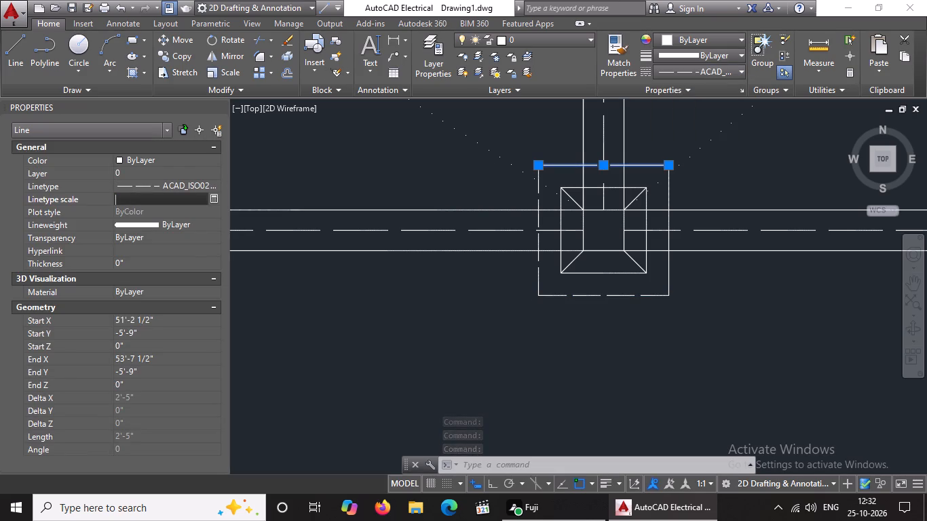
{"action": "type", "text": "0.5"}
{"action": "key", "text": "Return"}
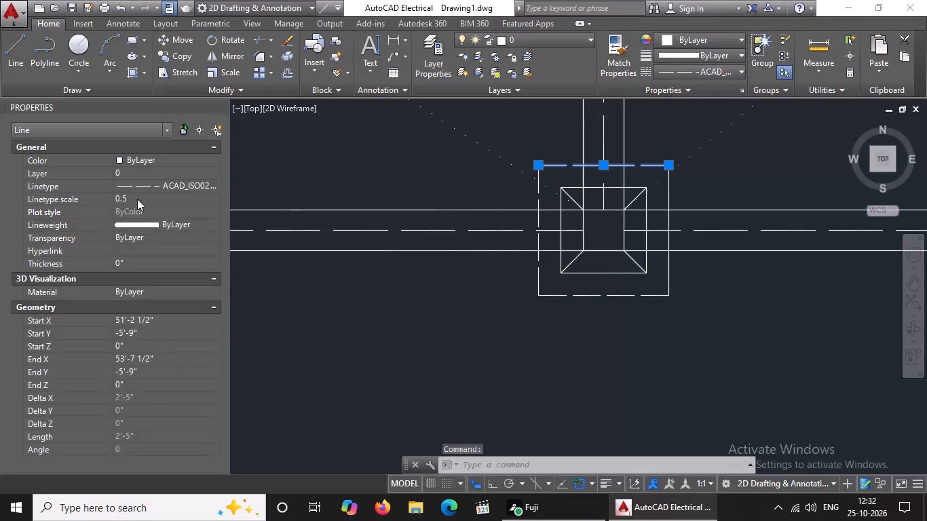
Give the eastern outer edge of the southernmost row's middle footing the ACAD_ISO02W100 linetype with a linetype scale of 0.5.
{"action": "left_click", "coordinate": [673, 276]}
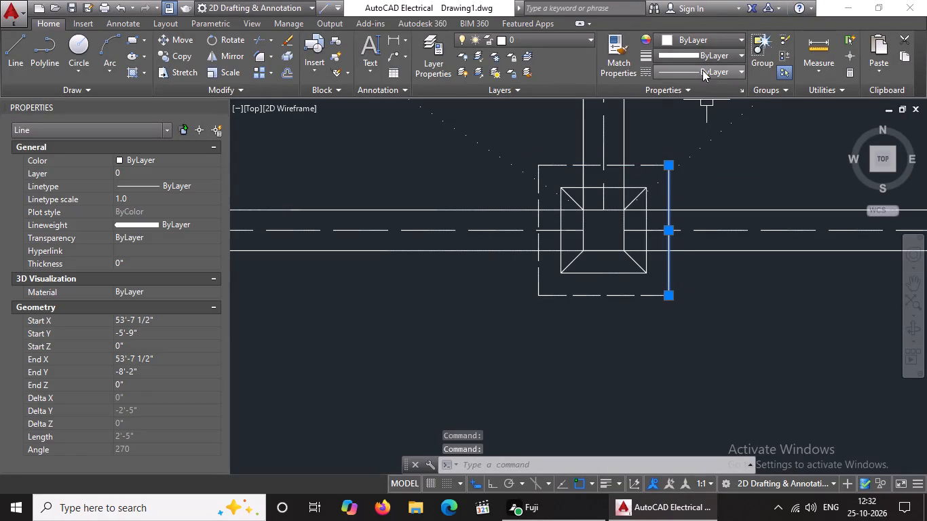
{"action": "left_click", "coordinate": [702, 69]}
{"action": "left_click", "coordinate": [696, 126]}
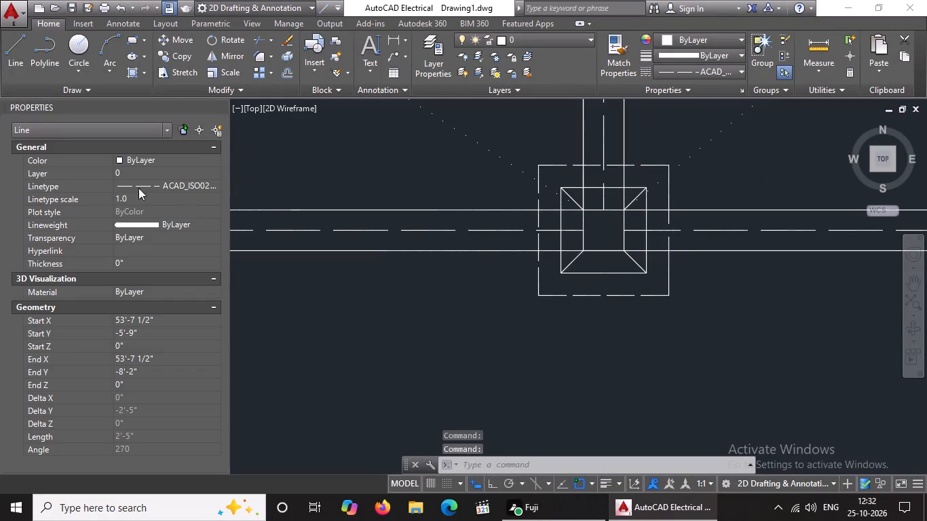
{"action": "left_click", "coordinate": [132, 193]}
{"action": "key", "text": "BackSpace"}
{"action": "key", "text": "BackSpace"}
{"action": "type", "text": "0.5"}
{"action": "key", "text": "Return"}
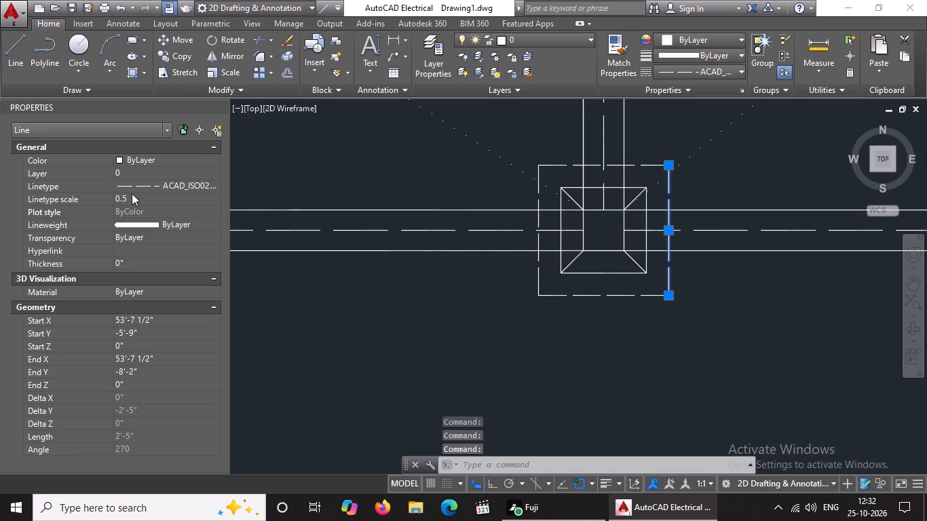
Give the southern outer edge of the southeast corner footing ByBlock lineweight and the ACAD_ISO02W100 linetype with a linetype scale of 0.5.
{"action": "scroll", "coordinate": [514, 237], "scroll_direction": "down", "scroll_amount": 3}
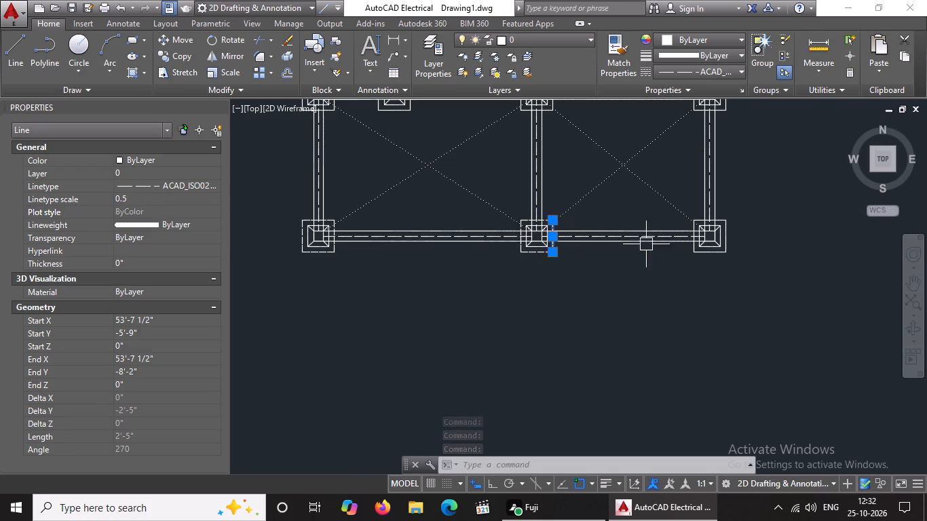
{"action": "scroll", "coordinate": [701, 246], "scroll_direction": "up", "scroll_amount": 3}
{"action": "left_click", "coordinate": [718, 273]}
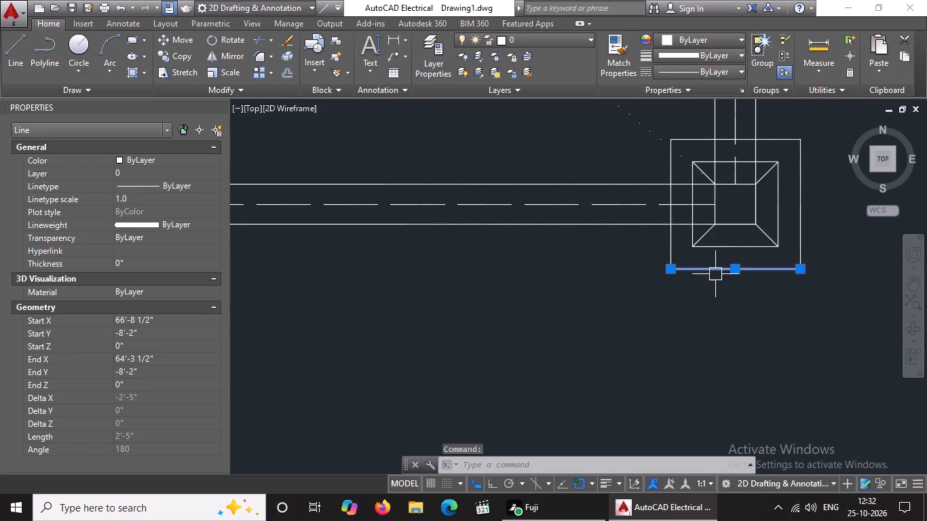
{"action": "left_click", "coordinate": [723, 60]}
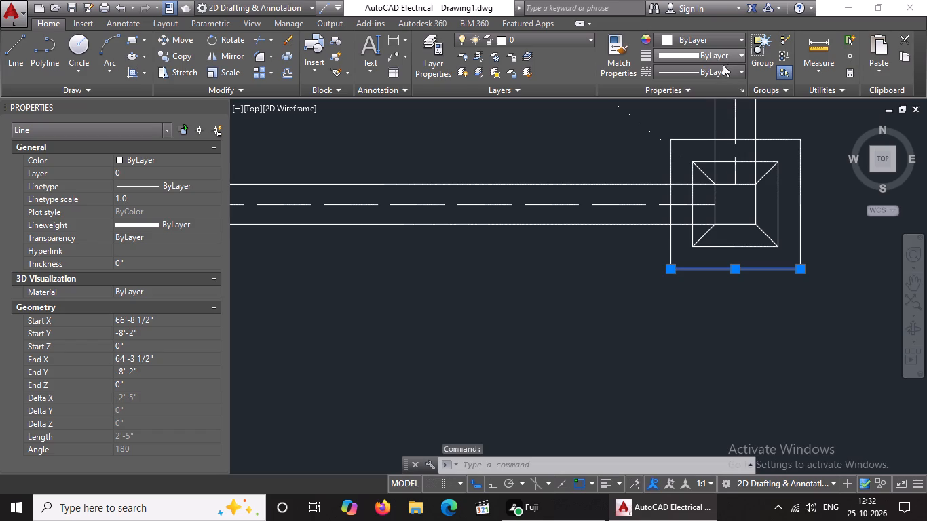
{"action": "left_click", "coordinate": [723, 71]}
{"action": "left_click", "coordinate": [732, 71]}
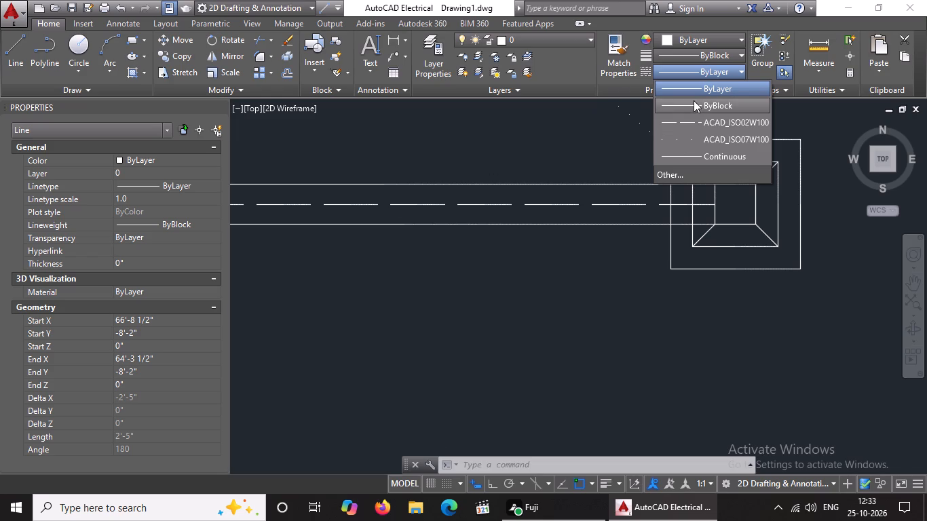
{"action": "left_click", "coordinate": [680, 121]}
{"action": "left_click", "coordinate": [143, 197]}
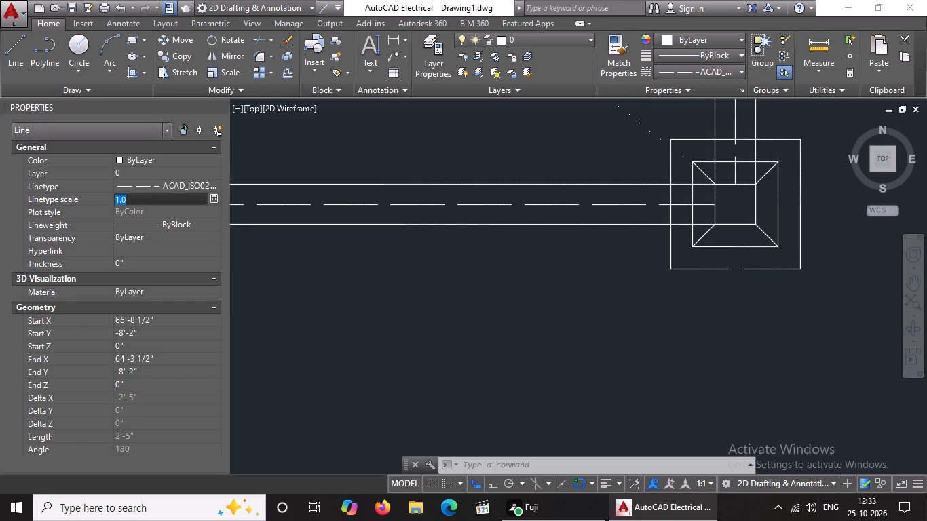
{"action": "key", "text": "BackSpace"}
{"action": "key", "text": "BackSpace"}
{"action": "type", "text": "0.5"}
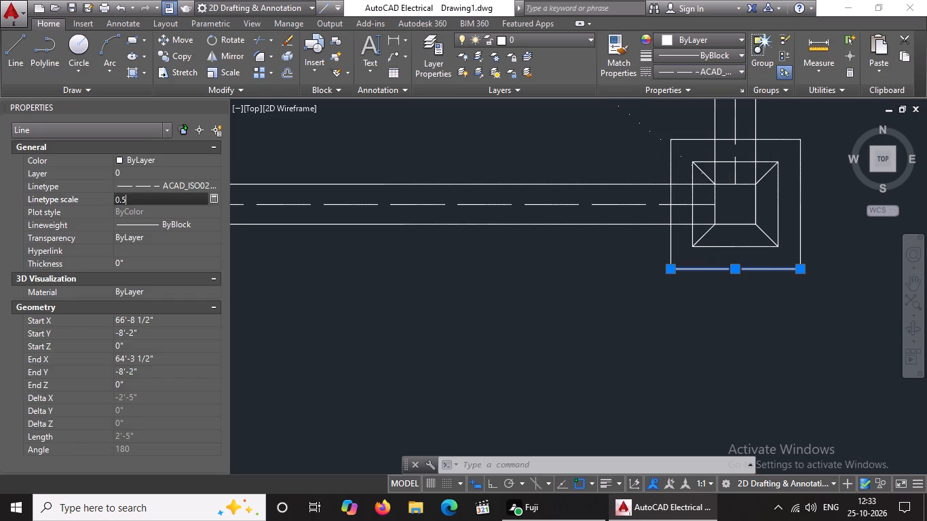
{"action": "key", "text": "Return"}
Give the eastern outer edge of the southeast corner footing the ACAD_ISO02W100 linetype with a linetype scale of 0.5.
{"action": "scroll", "coordinate": [617, 285], "scroll_direction": "down", "scroll_amount": 4}
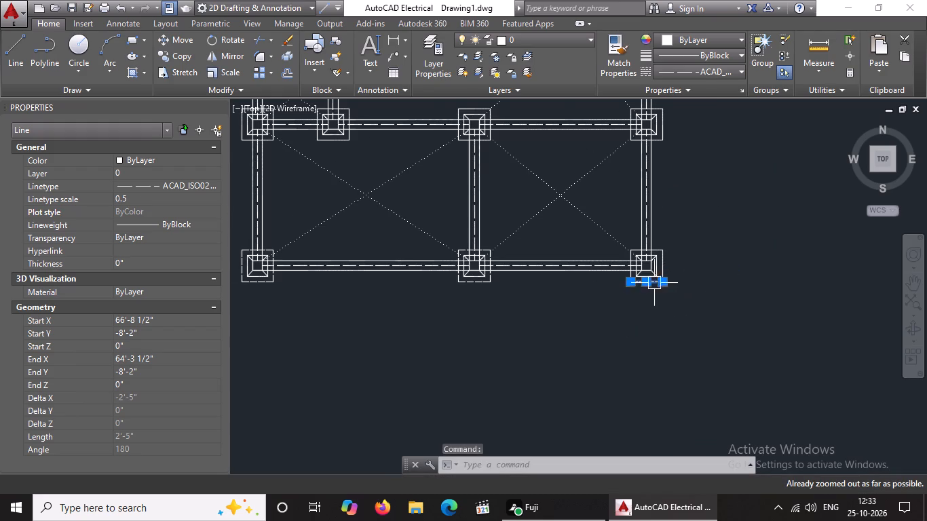
{"action": "scroll", "coordinate": [660, 260], "scroll_direction": "up", "scroll_amount": 2}
{"action": "scroll", "coordinate": [661, 259], "scroll_direction": "down", "scroll_amount": 2}
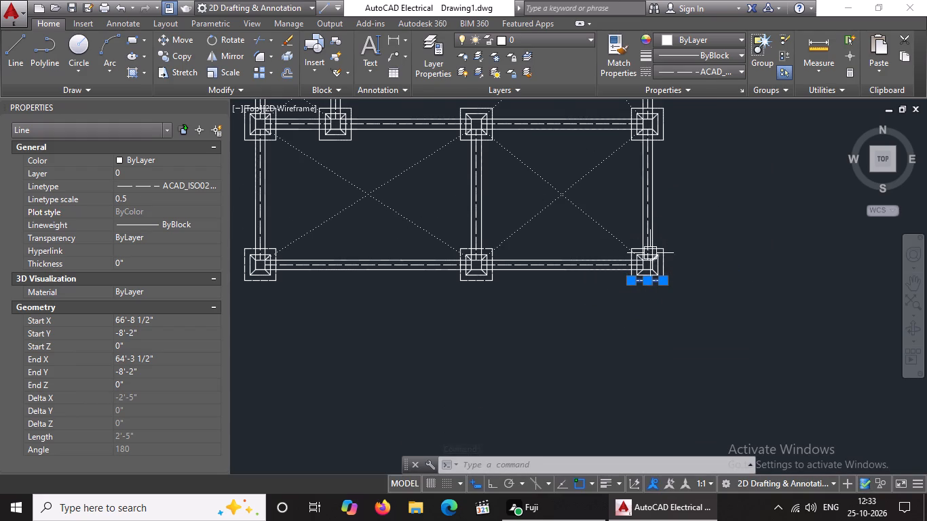
{"action": "scroll", "coordinate": [650, 254], "scroll_direction": "up", "scroll_amount": 3}
{"action": "left_click", "coordinate": [701, 252]}
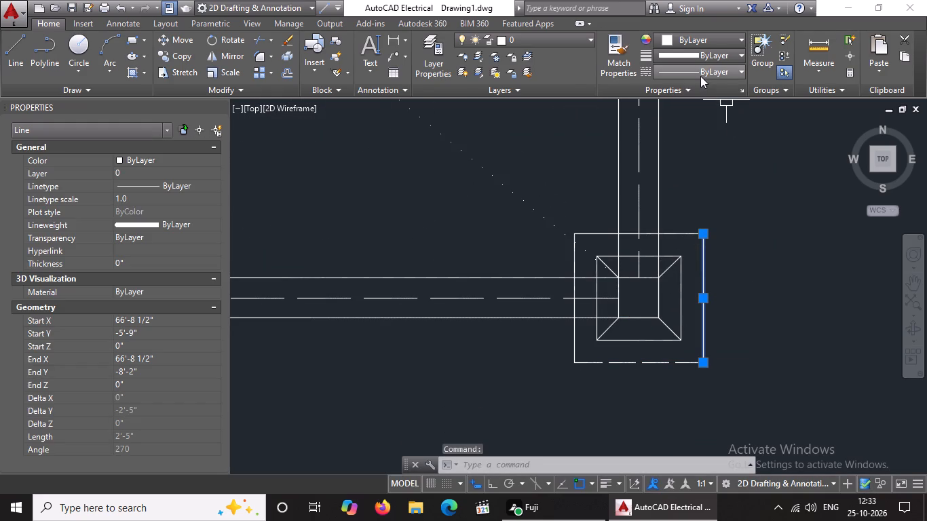
{"action": "left_click", "coordinate": [701, 73]}
{"action": "left_click", "coordinate": [698, 121]}
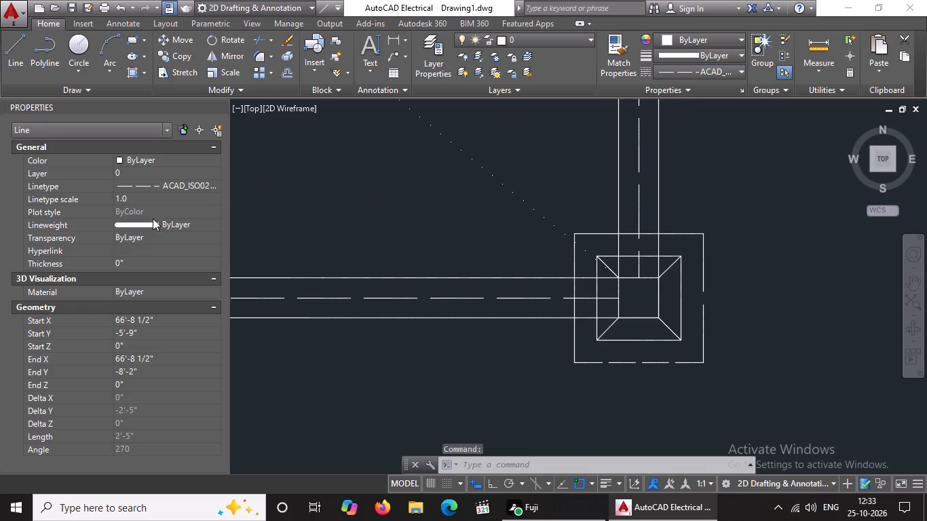
{"action": "left_click", "coordinate": [150, 199]}
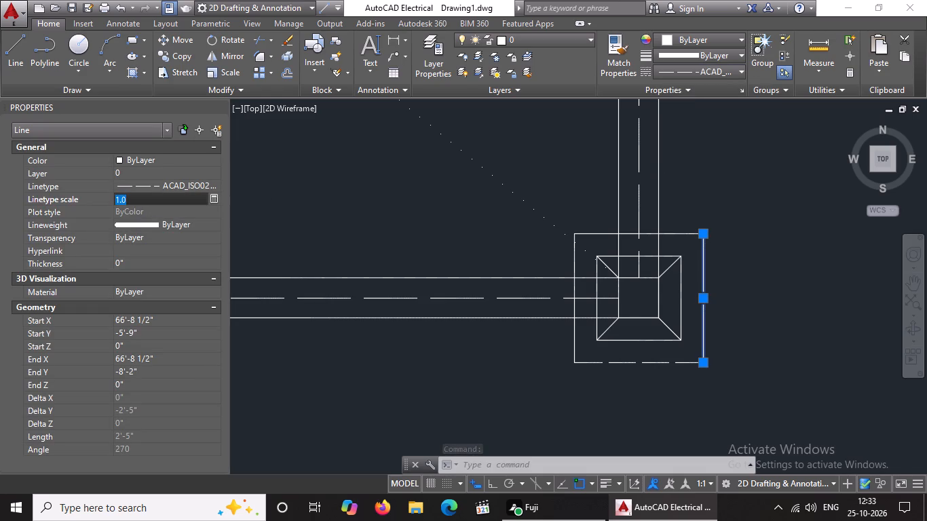
{"action": "key", "text": "BackSpace"}
{"action": "key", "text": "BackSpace"}
{"action": "key", "text": "BackSpace"}
{"action": "key", "text": "BackSpace"}
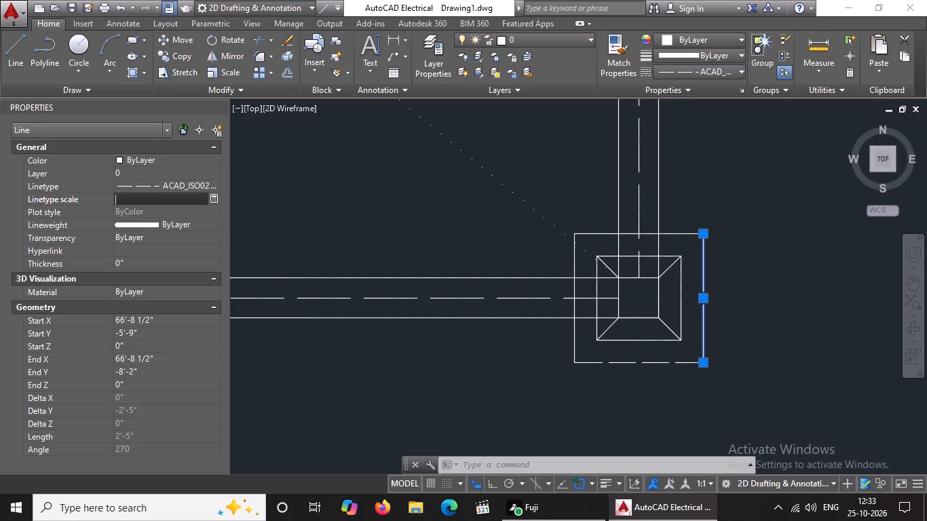
{"action": "type", "text": "0.5"}
{"action": "key", "text": "Return"}
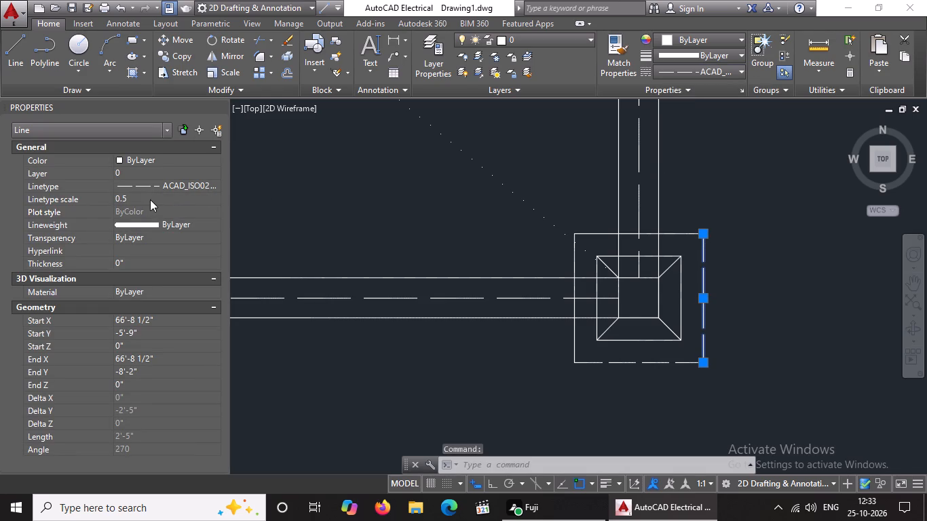
Give the northern outer edge of the southeast corner footing the ACAD_ISO02W100 linetype with a linetype scale of 0.5.
{"action": "left_click", "coordinate": [584, 235]}
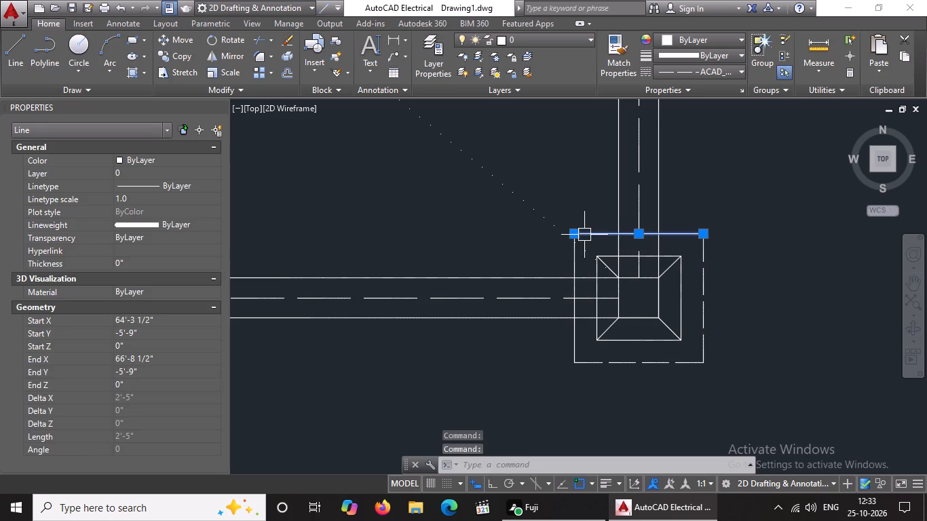
{"action": "left_click", "coordinate": [699, 69]}
{"action": "left_click", "coordinate": [694, 119]}
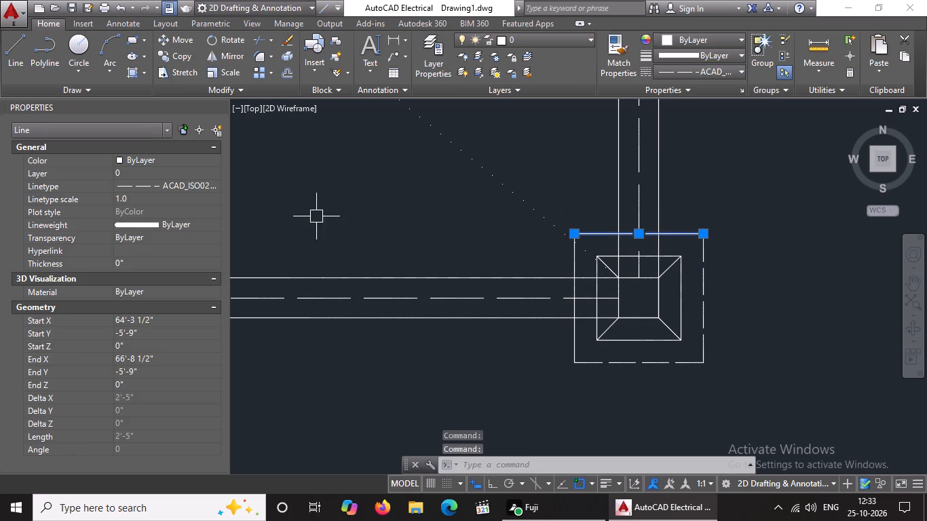
{"action": "left_click", "coordinate": [138, 198]}
{"action": "key", "text": "BackSpace"}
{"action": "key", "text": "BackSpace"}
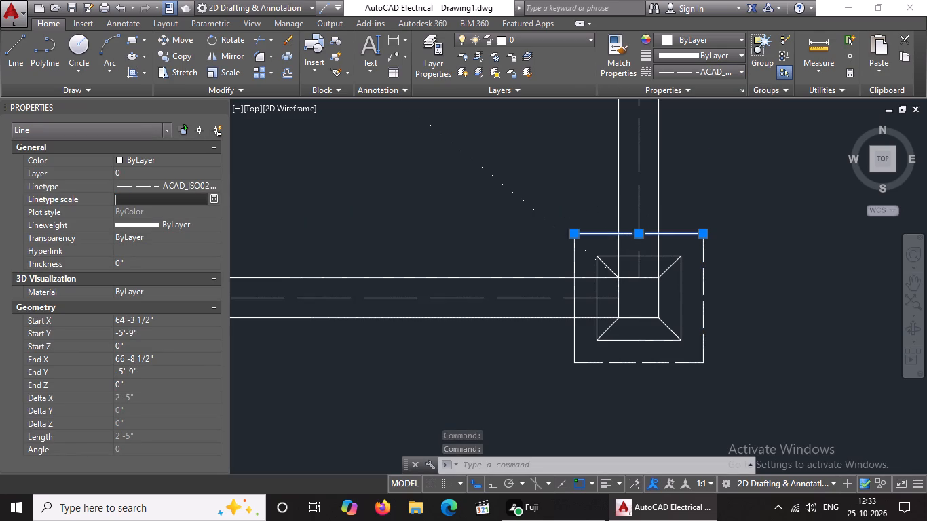
{"action": "type", "text": "0.5"}
{"action": "key", "text": "Return"}
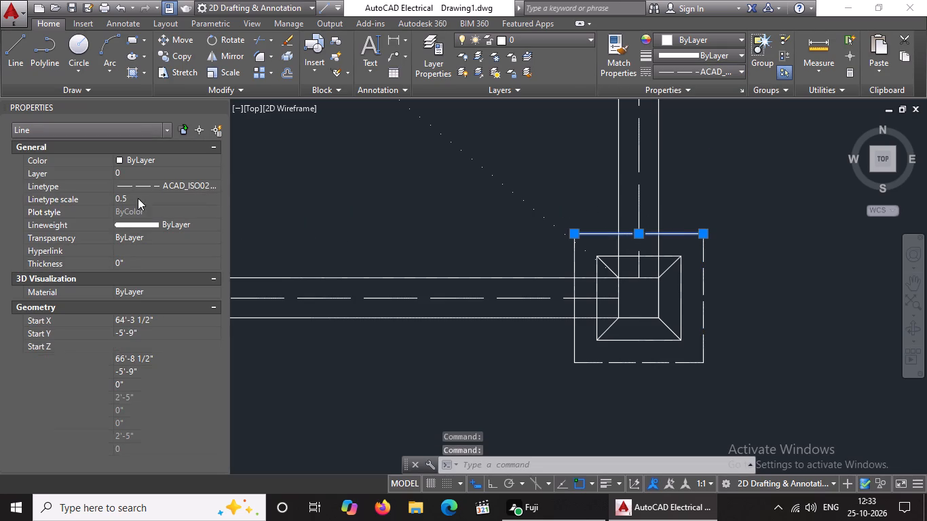
Give the western outer edge of the southeast corner footing the ACAD_ISO02W100 linetype with a linetype scale of 0.5.
{"action": "left_click", "coordinate": [572, 334]}
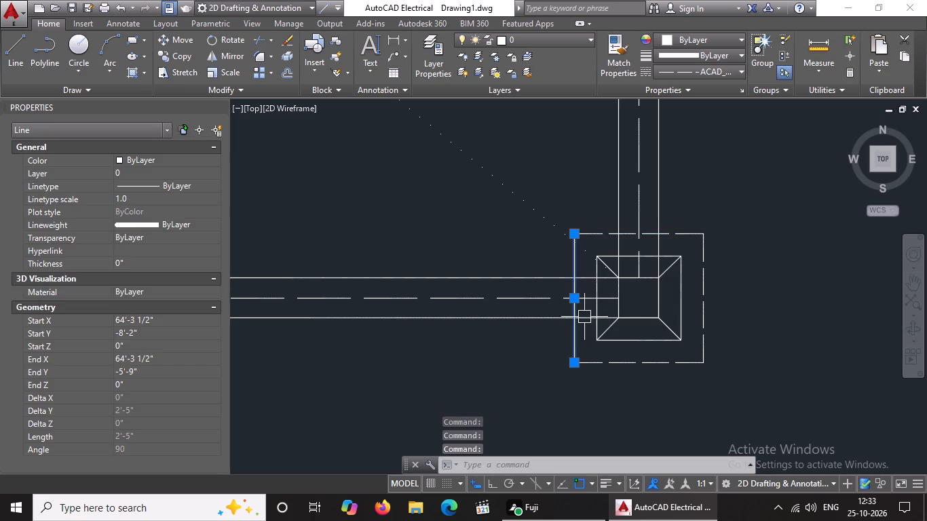
{"action": "left_click", "coordinate": [687, 71]}
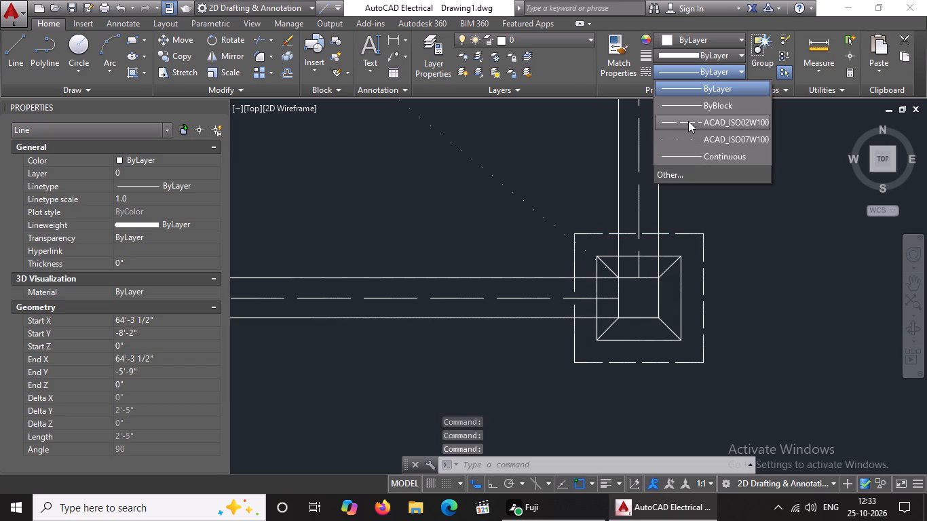
{"action": "left_click", "coordinate": [688, 121]}
{"action": "left_click", "coordinate": [154, 198]}
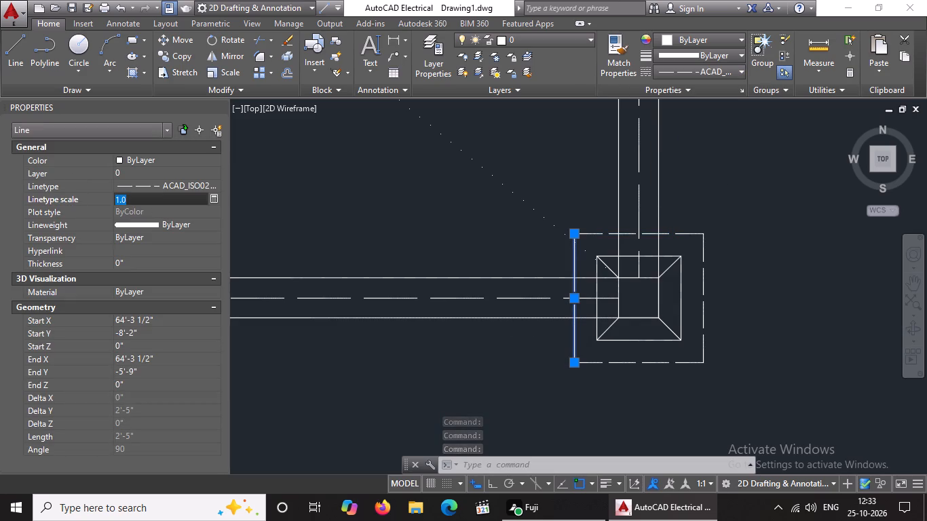
{"action": "key", "text": "BackSpace"}
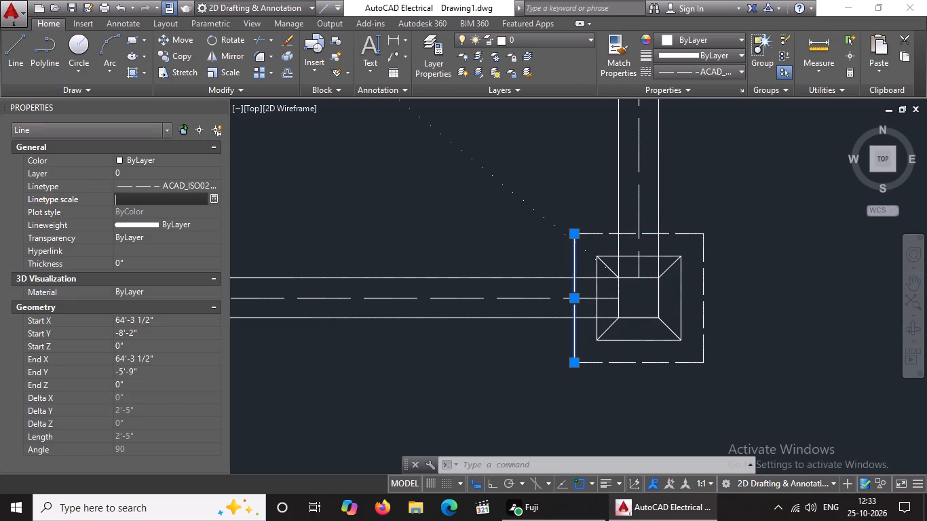
{"action": "key", "text": "BackSpace"}
{"action": "type", "text": "0.5"}
{"action": "key", "text": "Return"}
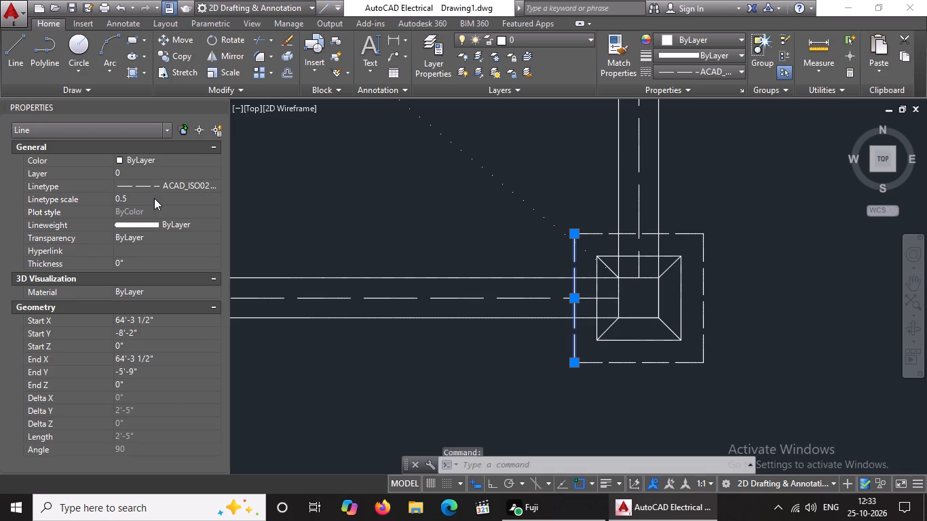
Give the southern outer edge of the footing directly north of the southeast corner footing the ACAD_ISO02W100 linetype with a linetype scale of 0.5.
{"action": "scroll", "coordinate": [390, 197], "scroll_direction": "down", "scroll_amount": 3}
{"action": "middle_click_drag", "start_coordinate": [399, 209], "coordinate": [437, 300]}
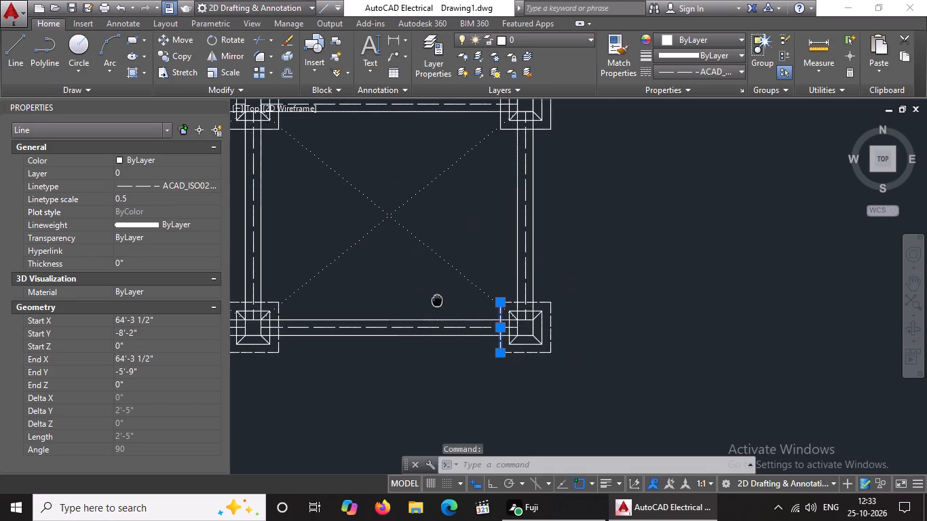
{"action": "middle_click_drag", "start_coordinate": [437, 300], "coordinate": [438, 300]}
{"action": "middle_click_drag", "start_coordinate": [431, 298], "coordinate": [522, 336]}
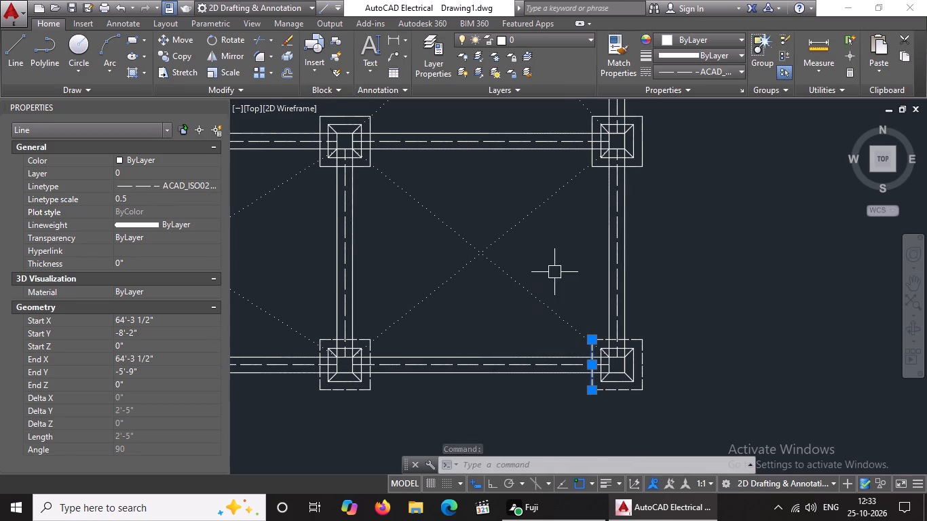
{"action": "scroll", "coordinate": [630, 123], "scroll_direction": "up", "scroll_amount": 2}
{"action": "left_click", "coordinate": [638, 235]}
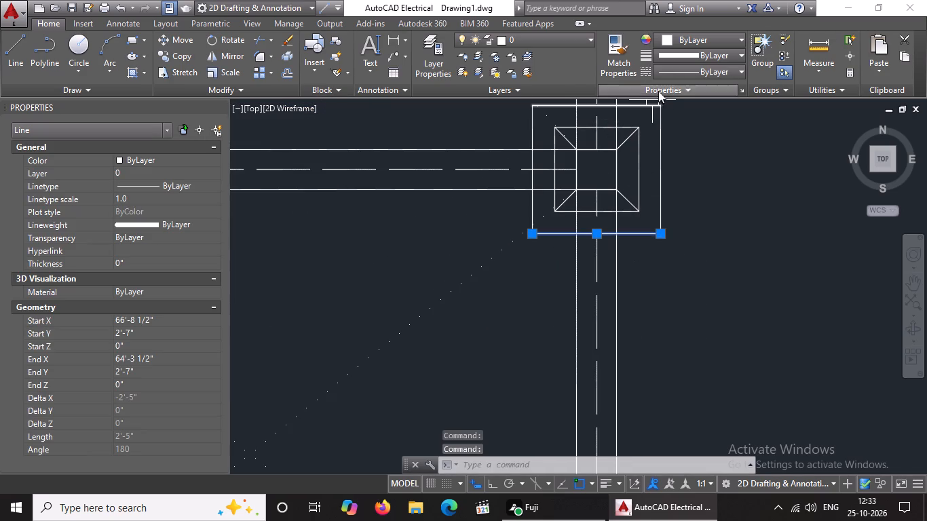
{"action": "left_click", "coordinate": [677, 69]}
{"action": "left_click", "coordinate": [677, 120]}
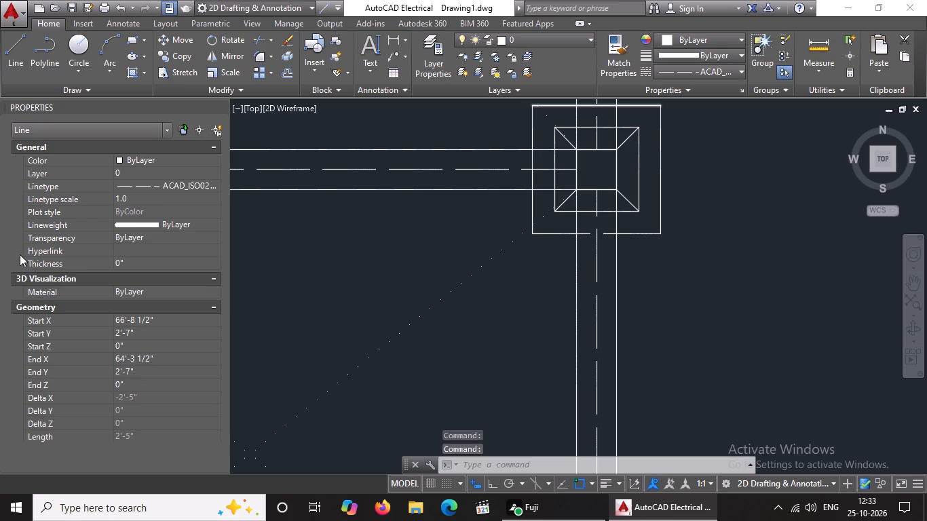
{"action": "left_click", "coordinate": [153, 198]}
{"action": "key", "text": "BackSpace"}
{"action": "key", "text": "BackSpace"}
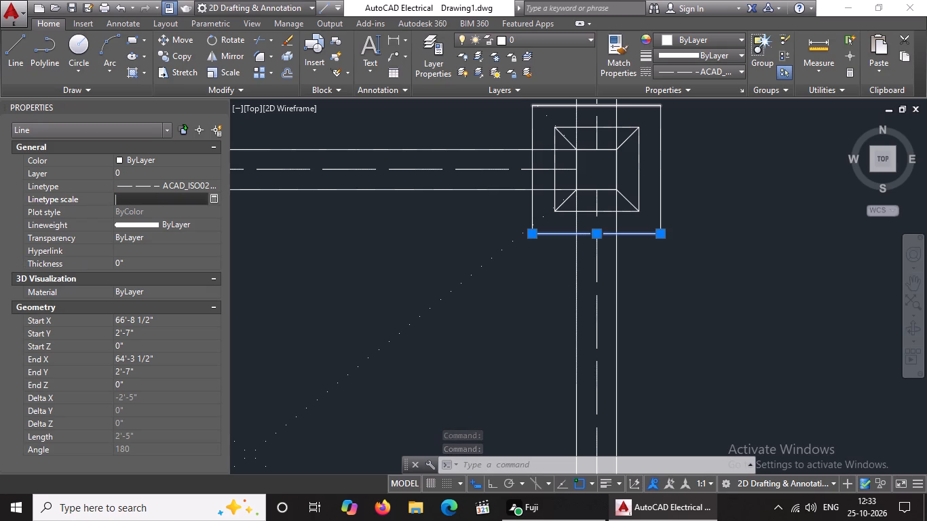
{"action": "type", "text": "0.5"}
{"action": "key", "text": "Return"}
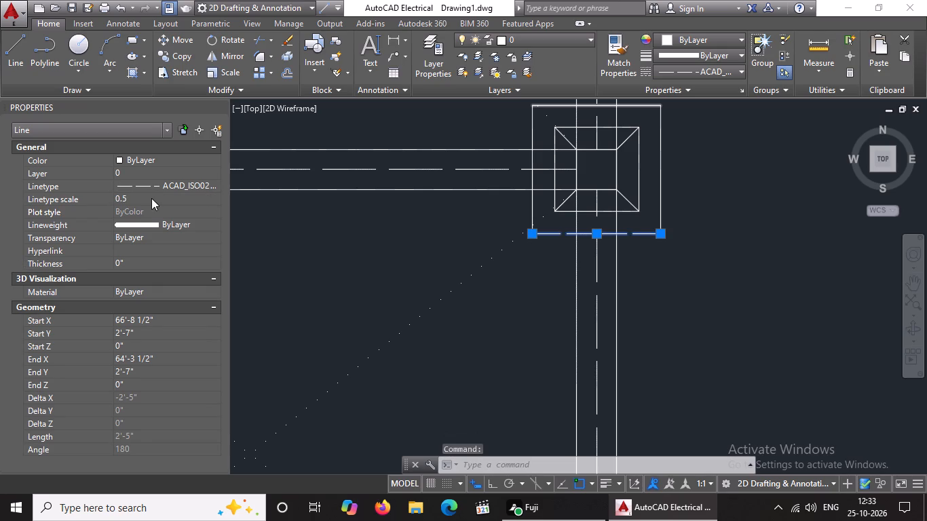
Give the eastern outer edge of the second-southernmost row's easternmost footing the ACAD_ISO02W100 linetype with a linetype scale of 0.5.
{"action": "left_click", "coordinate": [662, 178]}
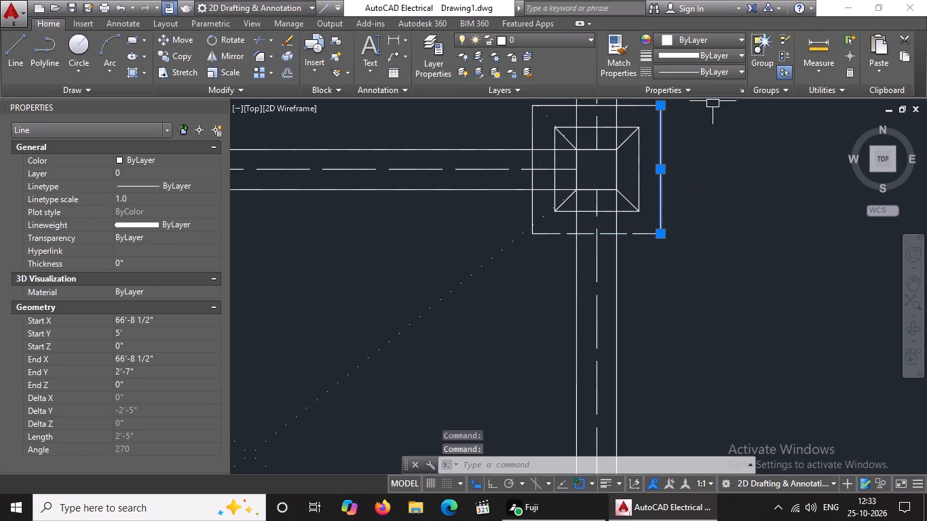
{"action": "left_click", "coordinate": [715, 71]}
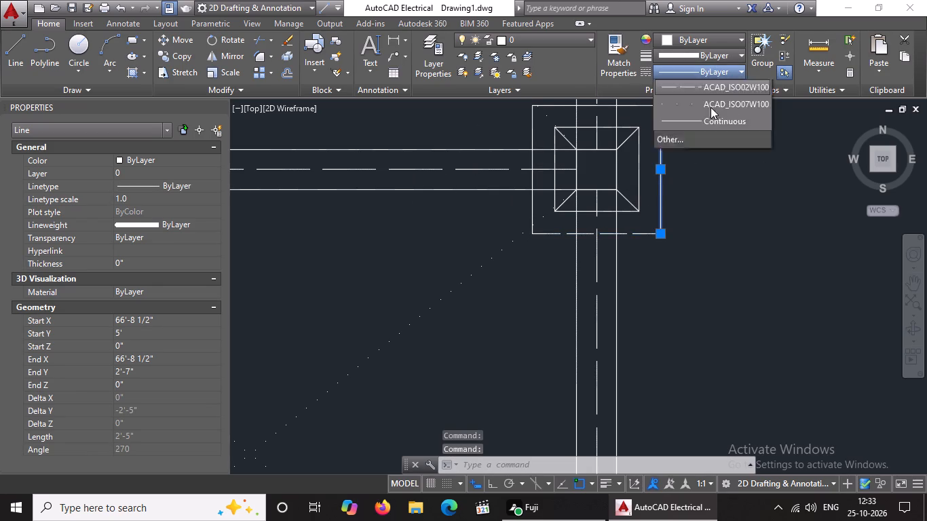
{"action": "left_click", "coordinate": [700, 125]}
{"action": "left_click", "coordinate": [138, 200]}
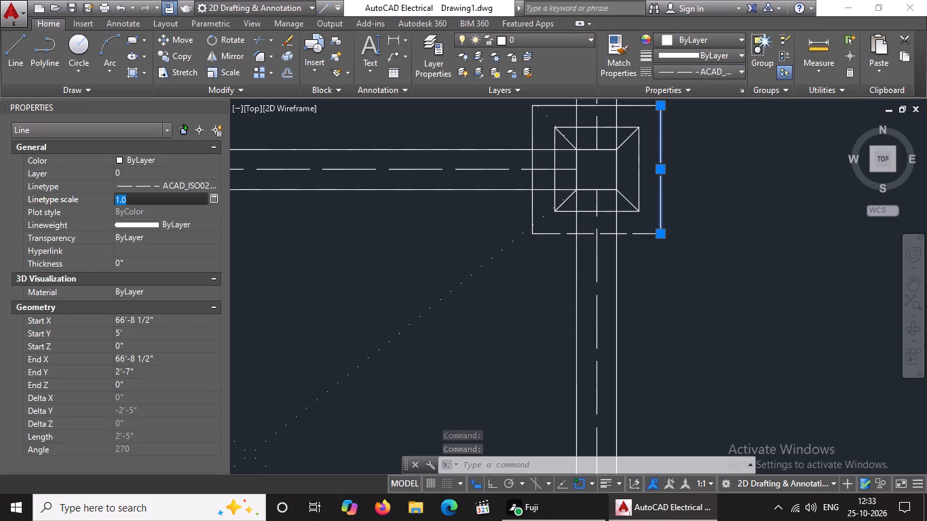
{"action": "key", "text": "BackSpace"}
{"action": "key", "text": "BackSpace"}
{"action": "type", "text": "0.5"}
{"action": "key", "text": "Return"}
Give the northern outer edge of the second-southernmost row's easternmost footing the ACAD_ISO02W100 linetype with a linetype scale of 0.5.
{"action": "middle_click_drag", "start_coordinate": [443, 220], "coordinate": [443, 294]}
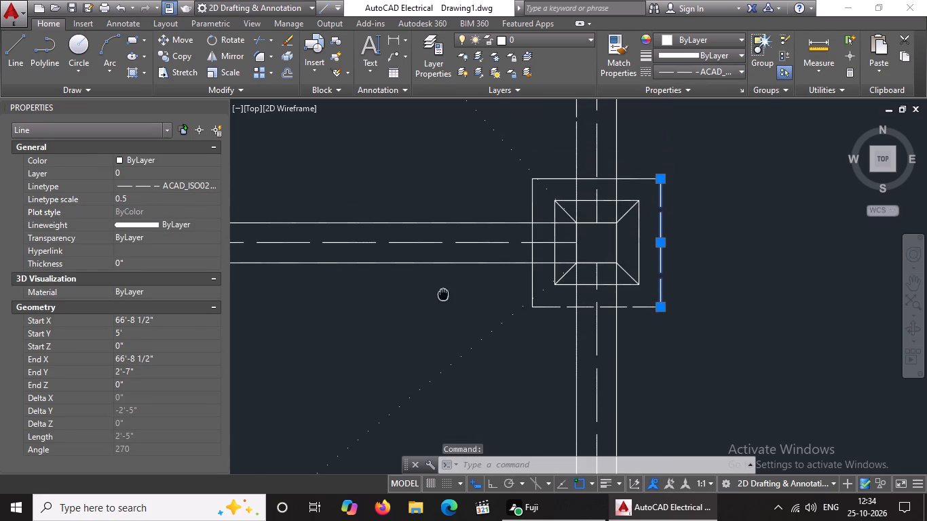
{"action": "left_click", "coordinate": [563, 179]}
{"action": "left_click", "coordinate": [730, 66]}
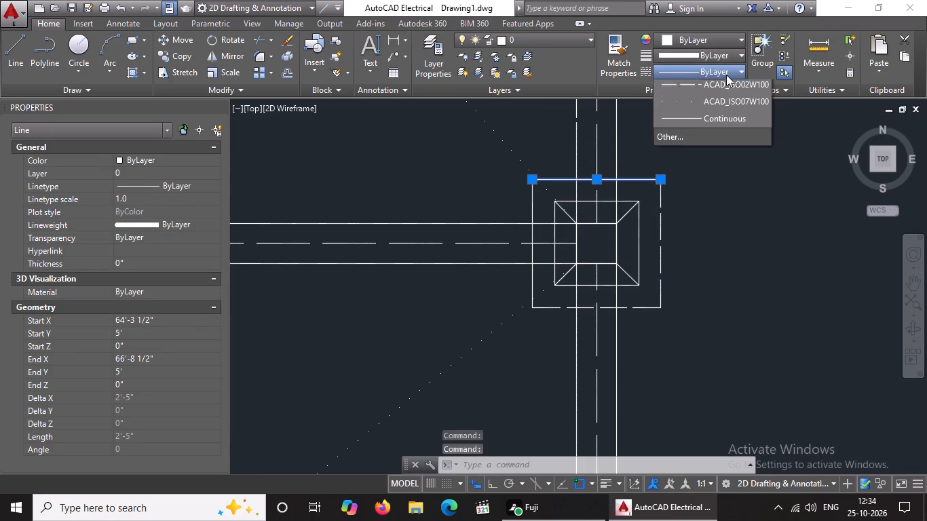
{"action": "left_click", "coordinate": [698, 120]}
{"action": "left_click", "coordinate": [155, 203]}
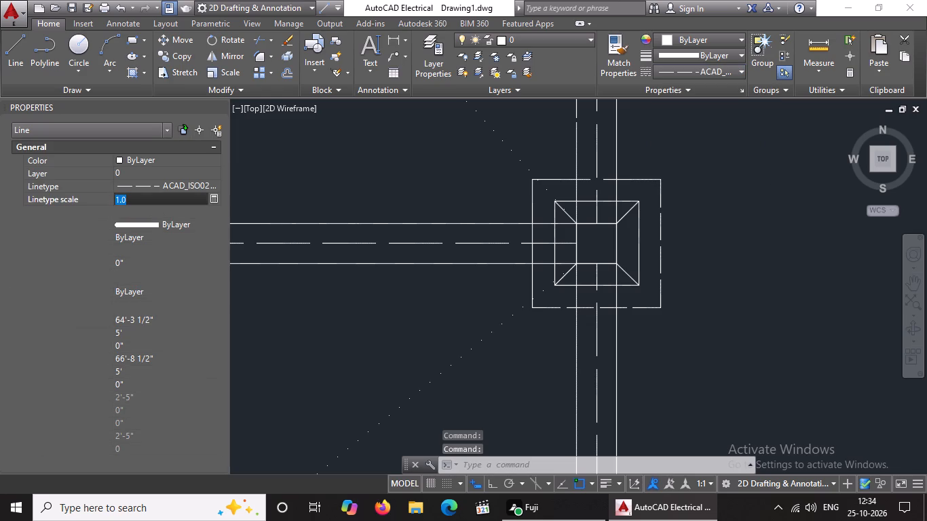
{"action": "key", "text": "BackSpace"}
{"action": "key", "text": "BackSpace"}
{"action": "type", "text": "0.5"}
{"action": "key", "text": "Return"}
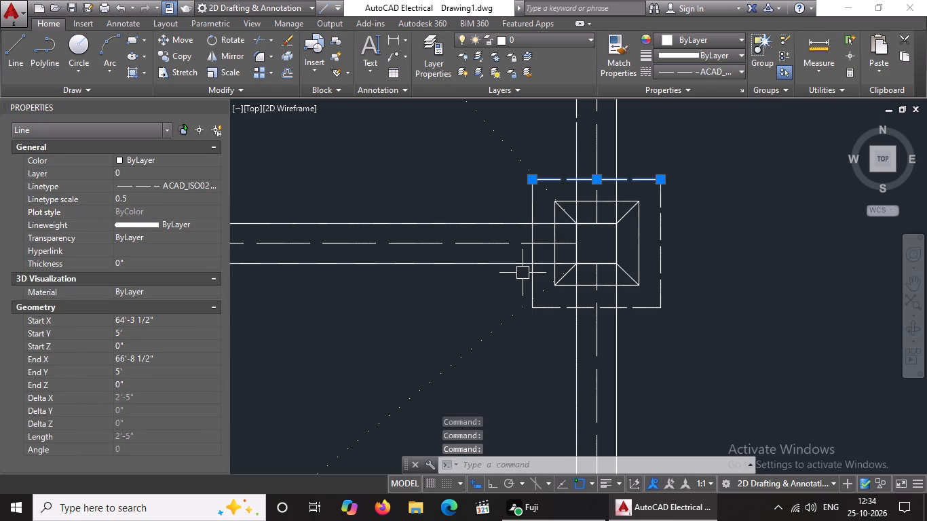
Give the western outer edge of the second-southernmost row's easternmost footing the ACAD_ISO02W100 linetype with a linetype scale of 0.5.
{"action": "left_click", "coordinate": [535, 275]}
{"action": "left_click", "coordinate": [734, 73]}
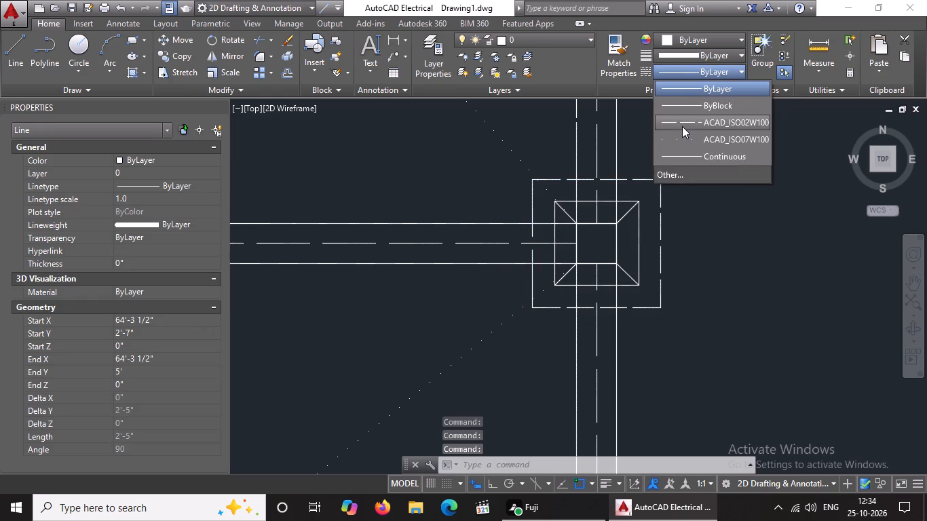
{"action": "left_click", "coordinate": [683, 121]}
{"action": "left_click", "coordinate": [138, 196]}
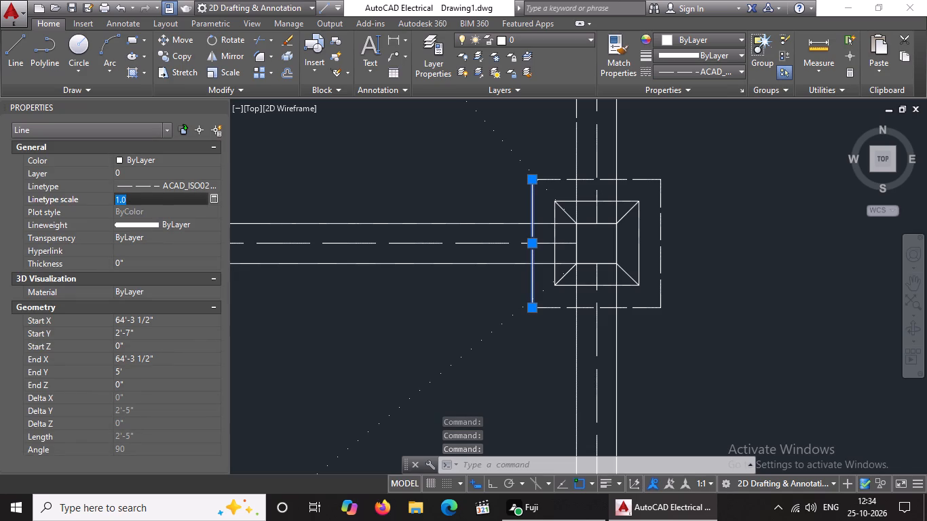
{"action": "key", "text": "BackSpace"}
{"action": "key", "text": "BackSpace"}
{"action": "type", "text": "0.5"}
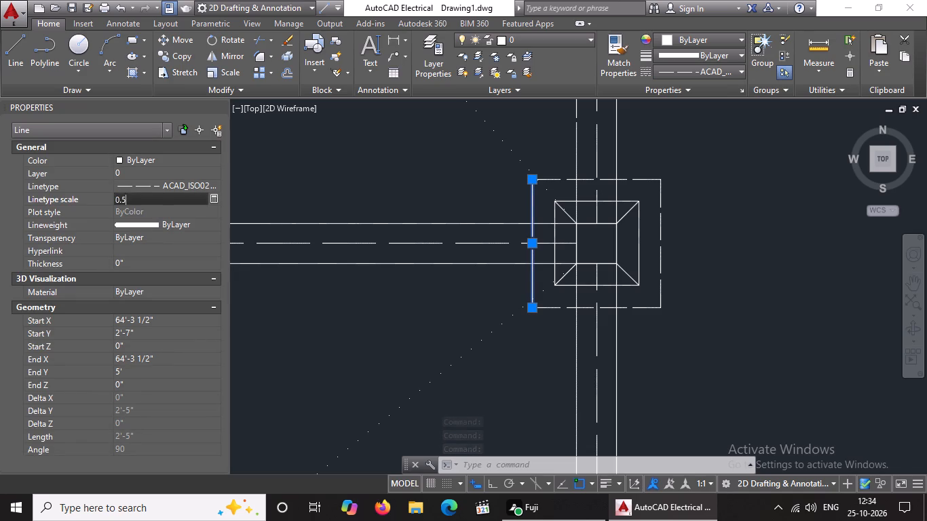
{"action": "key", "text": "Return"}
Give the northern outer edge of the second footing from the east in the second-southernmost row the ACAD_ISO02W100 linetype with linetype scale 0.5.
{"action": "middle_click_drag", "start_coordinate": [349, 210], "coordinate": [488, 212]}
{"action": "scroll", "coordinate": [486, 213], "scroll_direction": "down", "scroll_amount": 3}
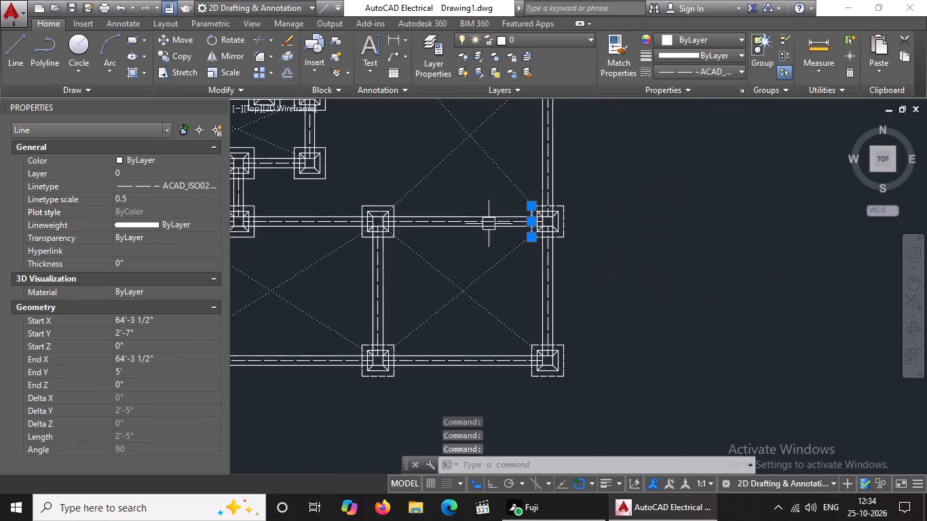
{"action": "scroll", "coordinate": [354, 198], "scroll_direction": "up", "scroll_amount": 3}
{"action": "left_click", "coordinate": [413, 233]}
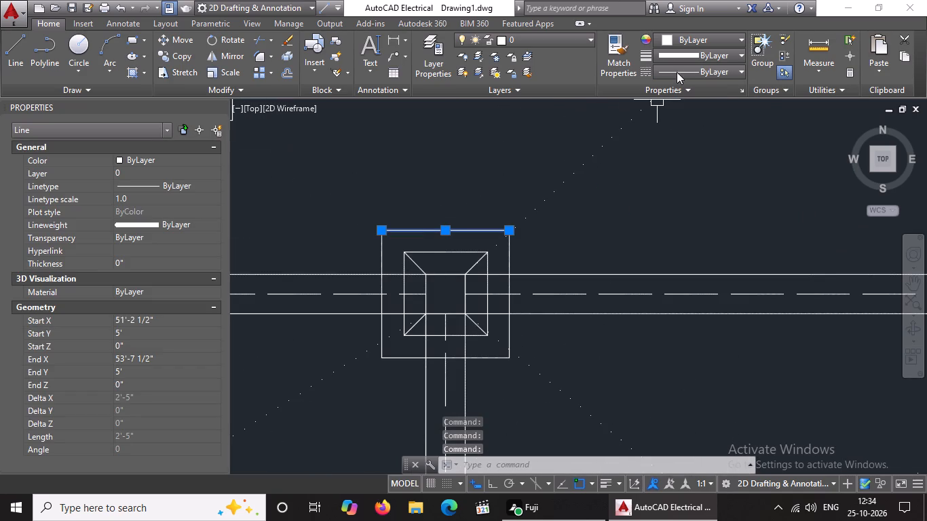
{"action": "left_click", "coordinate": [674, 68]}
{"action": "left_click", "coordinate": [685, 120]}
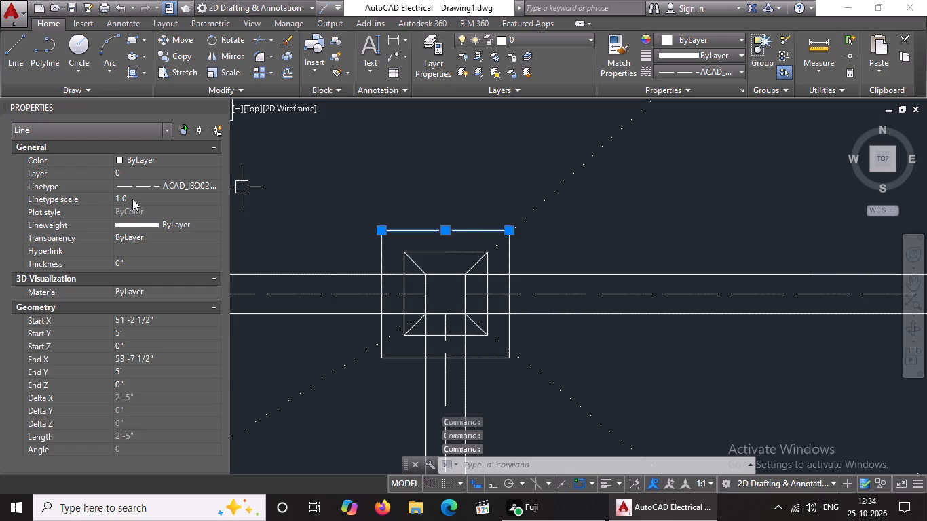
{"action": "left_click", "coordinate": [133, 198]}
{"action": "key", "text": "BackSpace"}
{"action": "key", "text": "BackSpace"}
{"action": "type", "text": "0.5"}
{"action": "key", "text": "Return"}
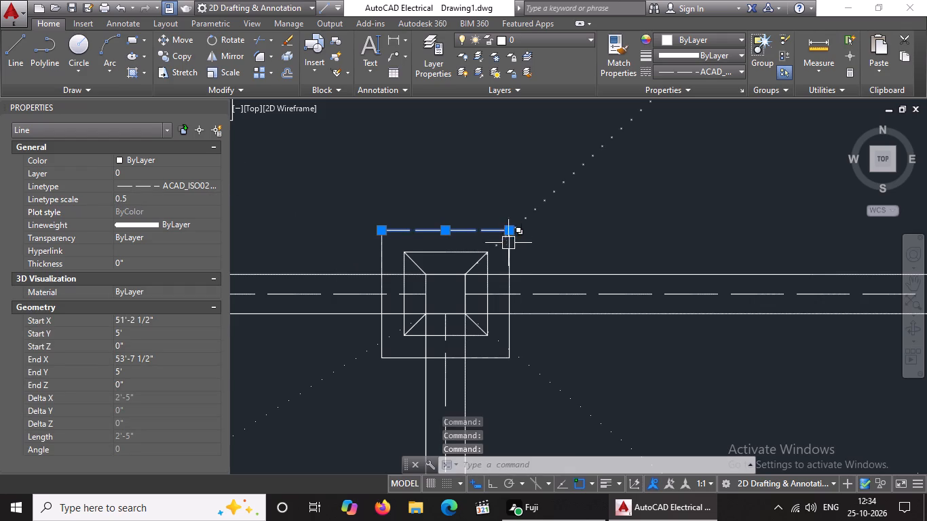
Give the eastern outer edge of the second-southernmost row's second footing from the east the ACAD_ISO02W100 linetype with linetype scale 0.5.
{"action": "left_click", "coordinate": [507, 254]}
{"action": "left_click", "coordinate": [685, 72]}
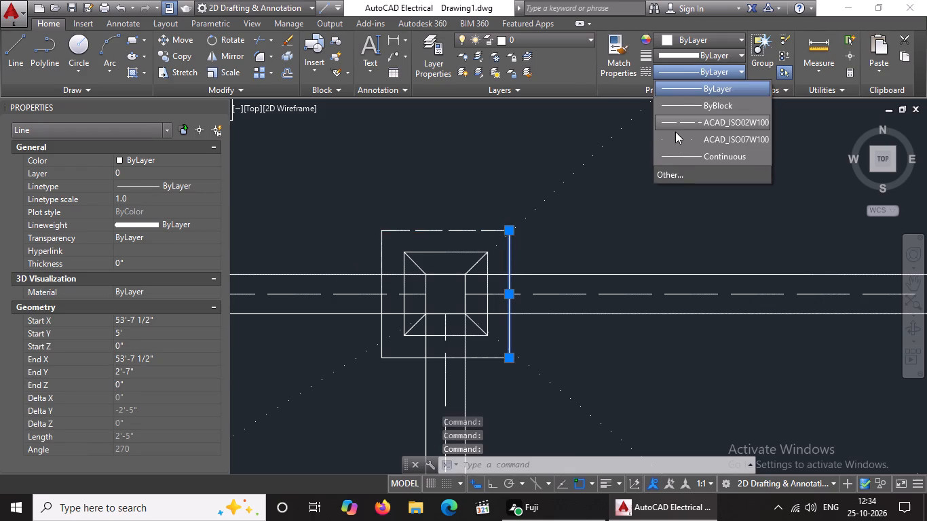
{"action": "left_click", "coordinate": [680, 120]}
{"action": "left_click", "coordinate": [141, 201]}
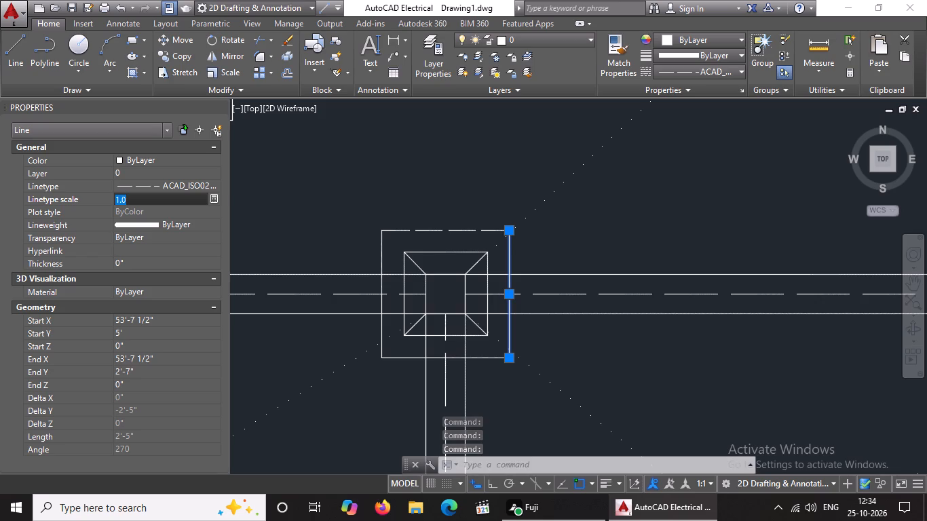
{"action": "key", "text": "BackSpace"}
{"action": "key", "text": "BackSpace"}
{"action": "type", "text": "0.5"}
{"action": "key", "text": "Return"}
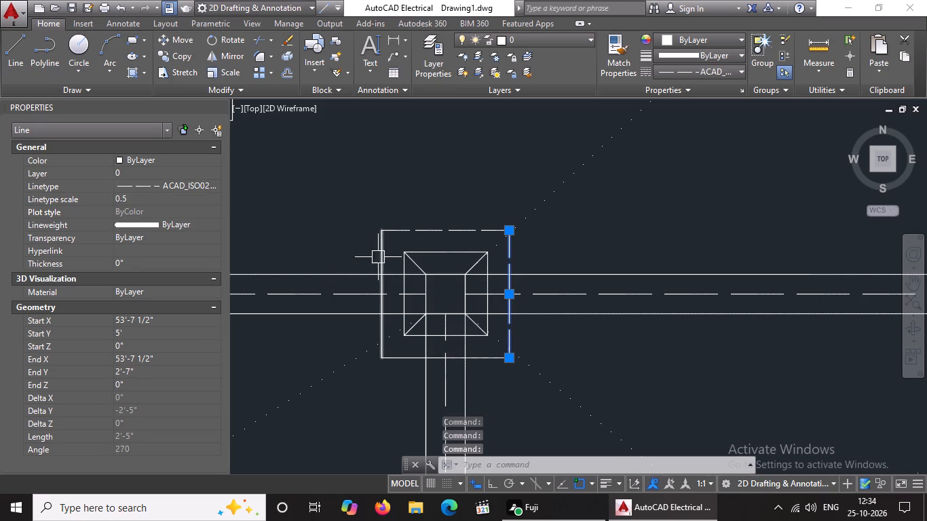
Give the western outer edge of the second-southernmost row's second footing from the east the ACAD_ISO02W100 linetype with linetype scale 0.5.
{"action": "left_click", "coordinate": [378, 257]}
{"action": "left_click", "coordinate": [673, 68]}
{"action": "left_click", "coordinate": [683, 122]}
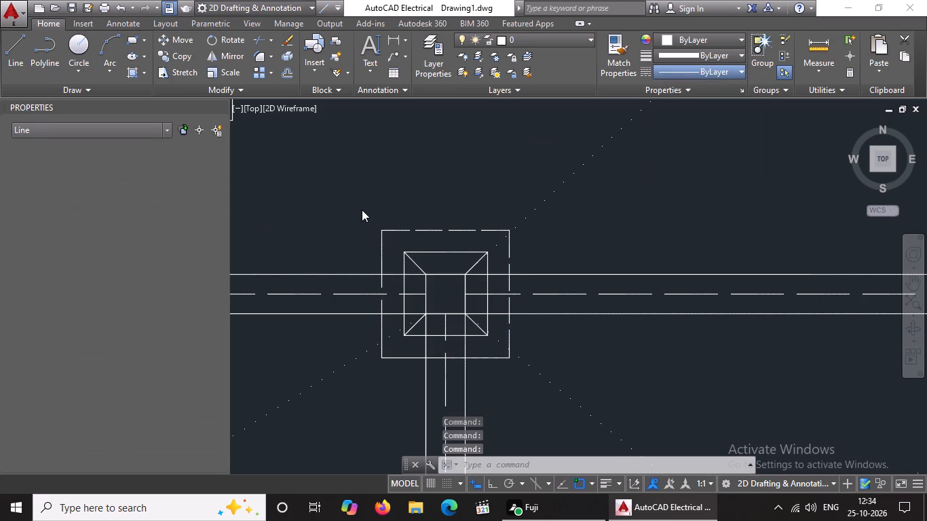
{"action": "left_click", "coordinate": [149, 201]}
{"action": "key", "text": "BackSpace"}
{"action": "key", "text": "BackSpace"}
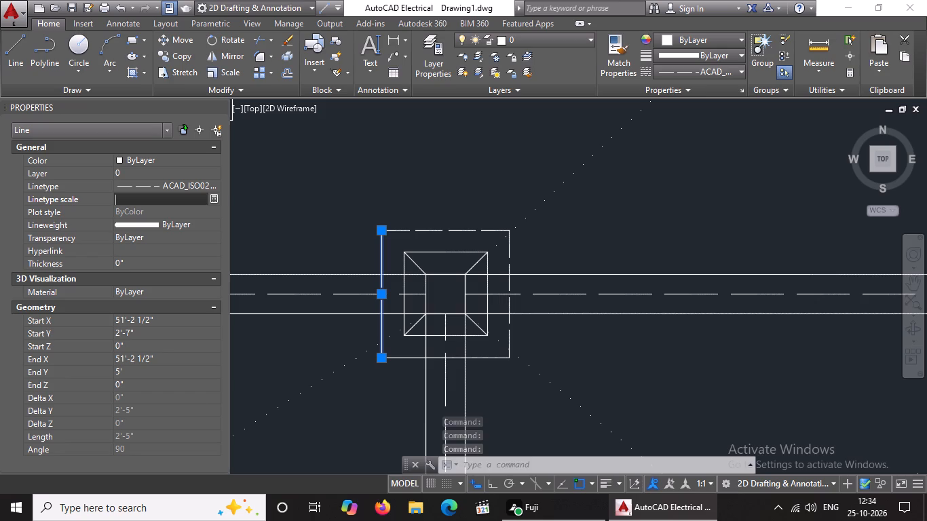
{"action": "type", "text": "0.5"}
{"action": "key", "text": "Return"}
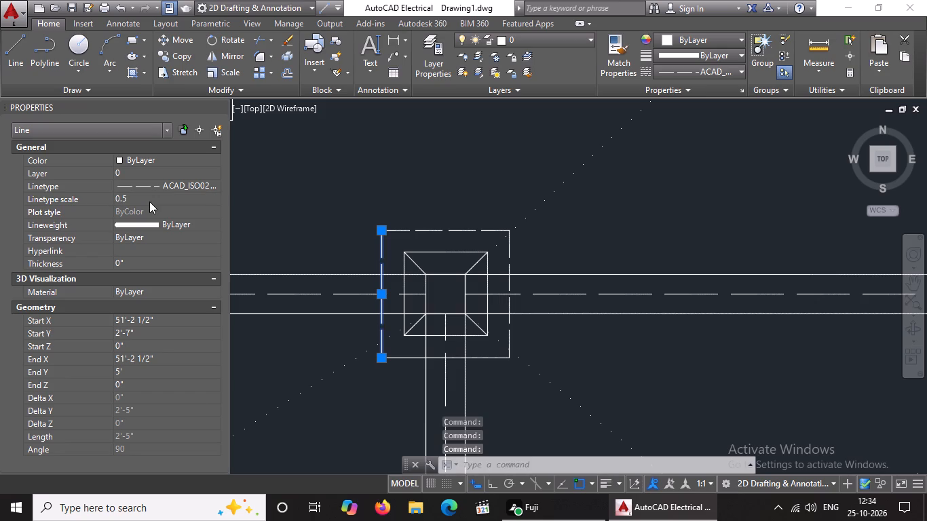
Give the southern outer edge of the second-southernmost row's second footing from the east the ACAD_ISO02W100 linetype with linetype scale 0.5.
{"action": "left_click", "coordinate": [488, 359]}
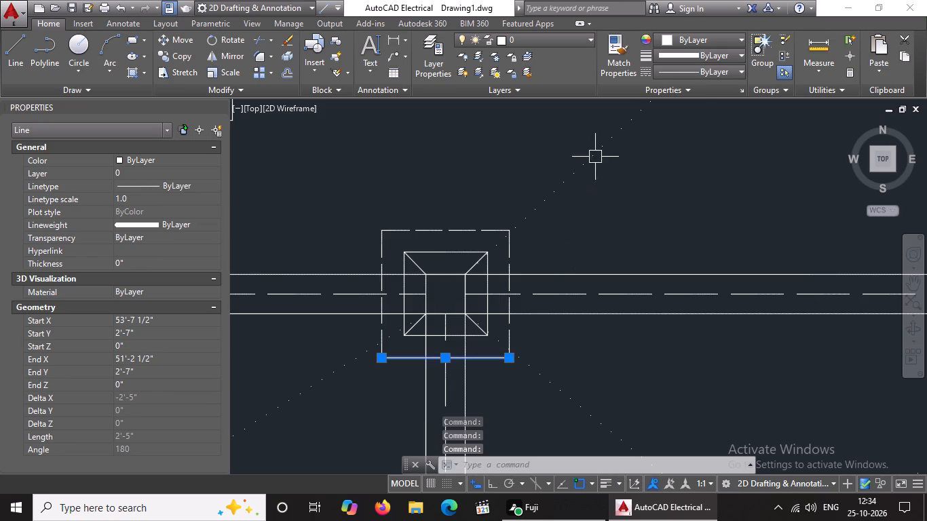
{"action": "left_click", "coordinate": [690, 72]}
{"action": "left_click", "coordinate": [683, 121]}
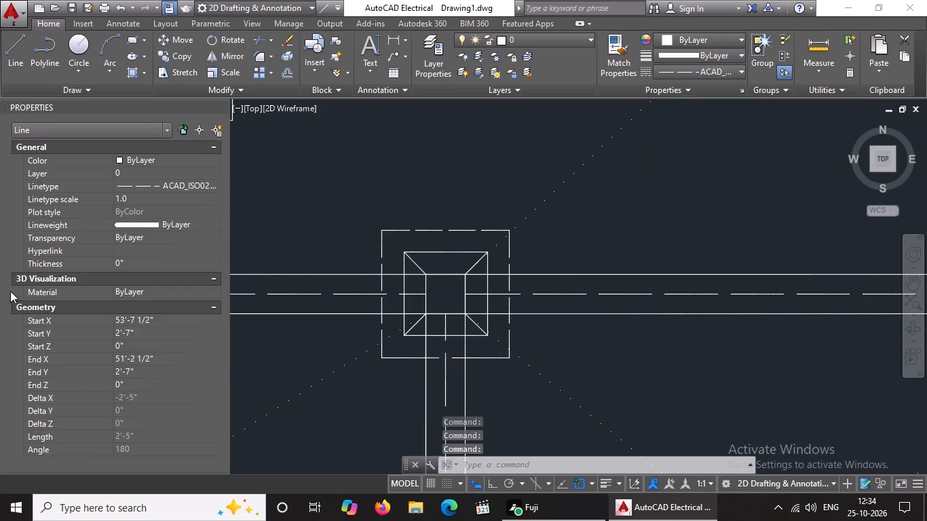
{"action": "left_click", "coordinate": [151, 199]}
{"action": "key", "text": "BackSpace"}
{"action": "key", "text": "BackSpace"}
{"action": "type", "text": "0.5"}
{"action": "key", "text": "Return"}
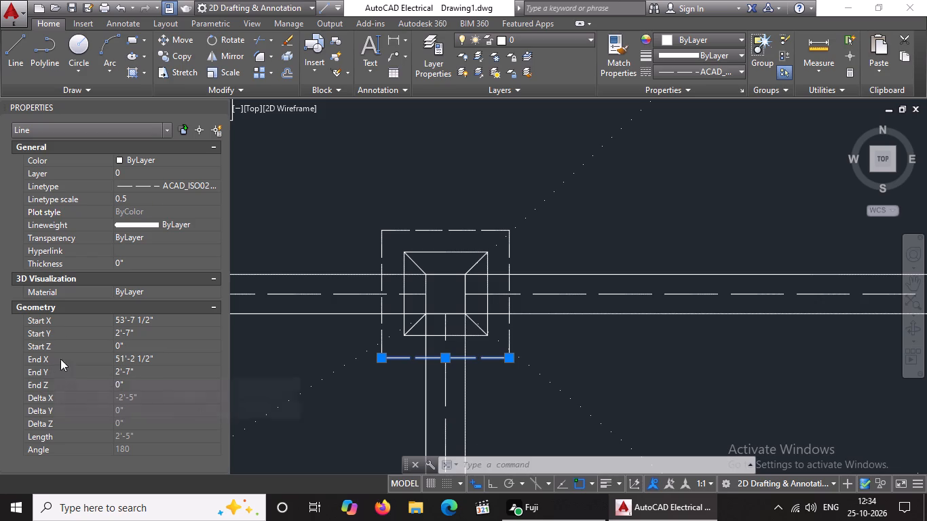
Give the northern outer edge of the third footing from the east in the second-southernmost row the ACAD_ISO02W100 linetype with linetype scale 0.5.
{"action": "scroll", "coordinate": [291, 282], "scroll_direction": "down", "scroll_amount": 6}
{"action": "middle_click_drag", "start_coordinate": [308, 292], "coordinate": [449, 274]}
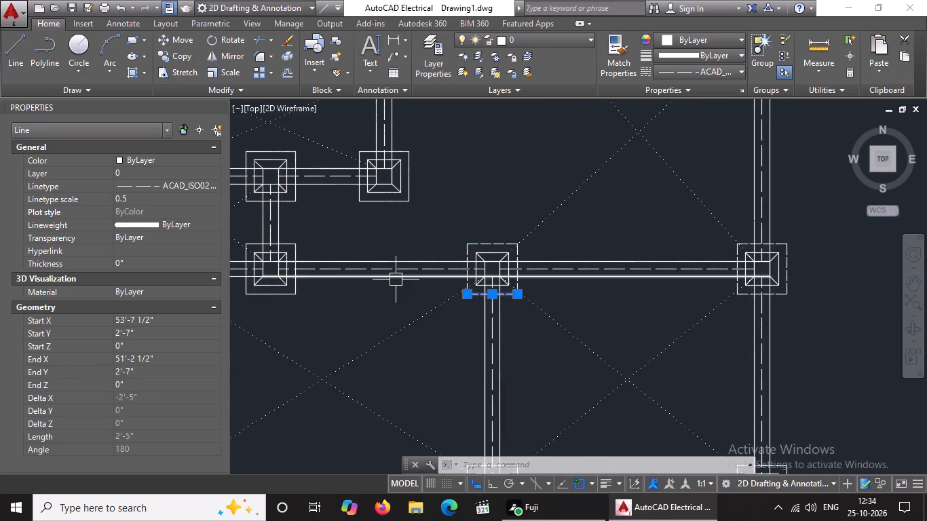
{"action": "scroll", "coordinate": [386, 277], "scroll_direction": "down", "scroll_amount": 2}
{"action": "middle_click_drag", "start_coordinate": [459, 229], "coordinate": [493, 229]}
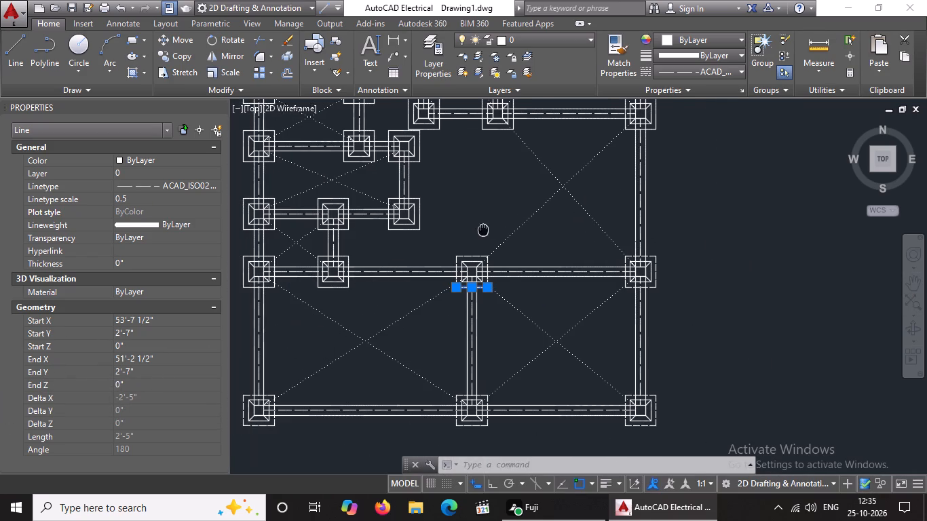
{"action": "middle_click_drag", "start_coordinate": [493, 229], "coordinate": [519, 231]}
{"action": "scroll", "coordinate": [481, 266], "scroll_direction": "up", "scroll_amount": 1}
{"action": "scroll", "coordinate": [333, 248], "scroll_direction": "up", "scroll_amount": 1}
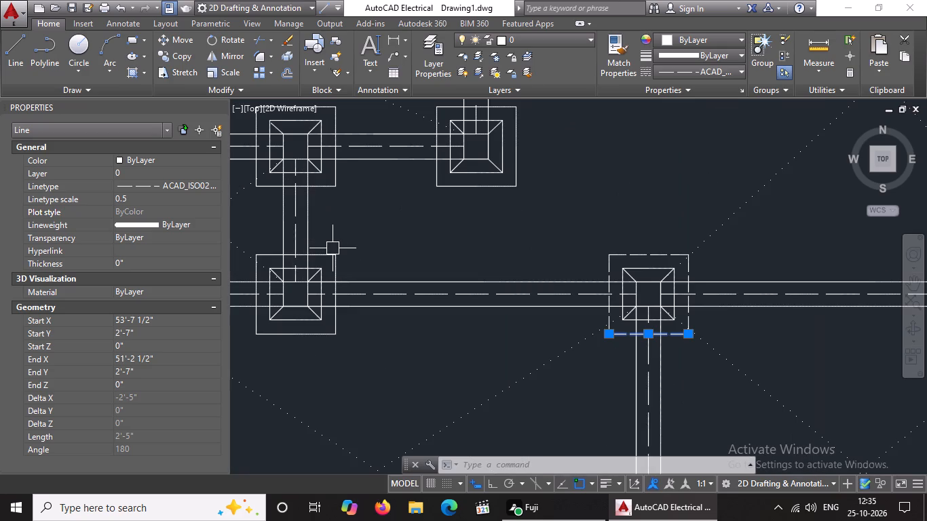
{"action": "left_click", "coordinate": [323, 253]}
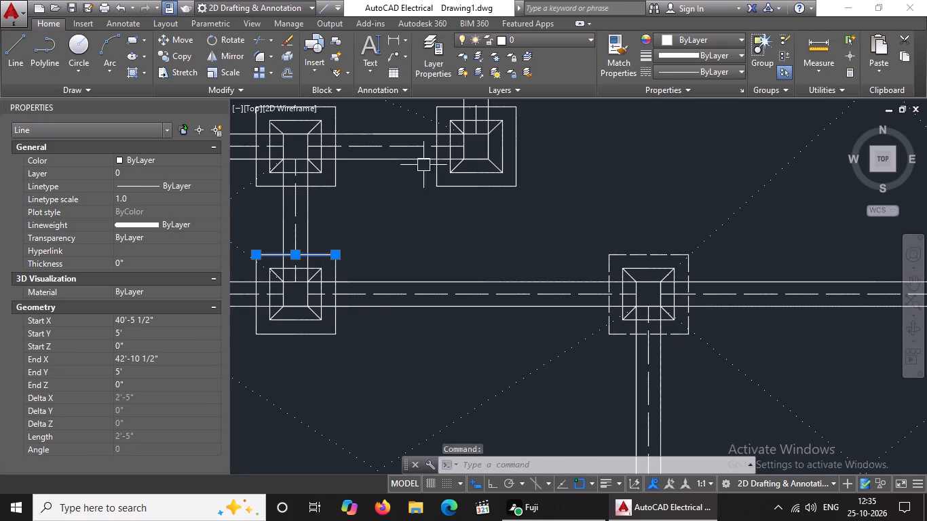
{"action": "left_click", "coordinate": [706, 68]}
{"action": "left_click", "coordinate": [685, 121]}
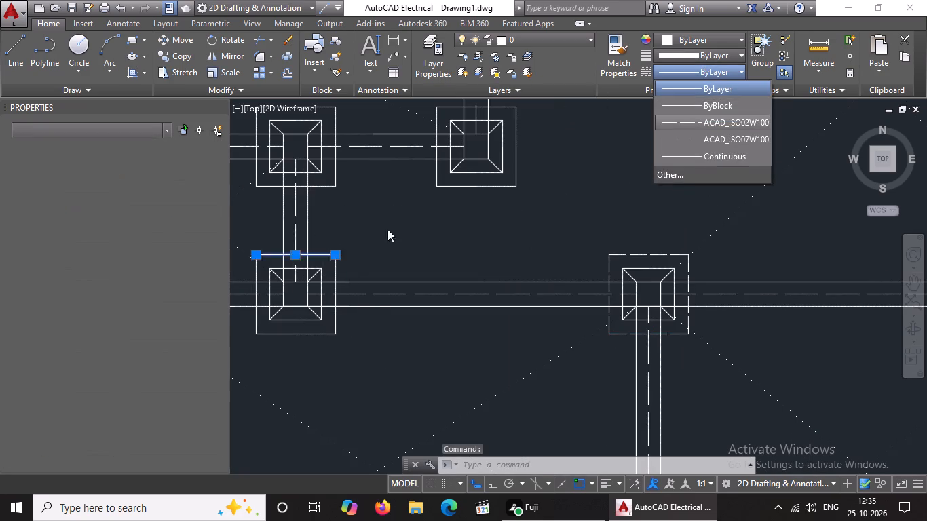
{"action": "left_click", "coordinate": [147, 195]}
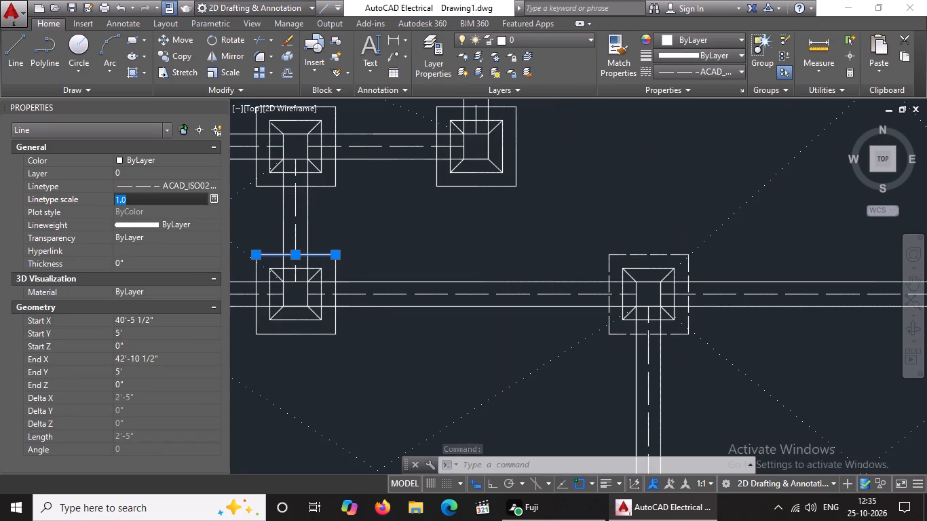
{"action": "key", "text": "0"}
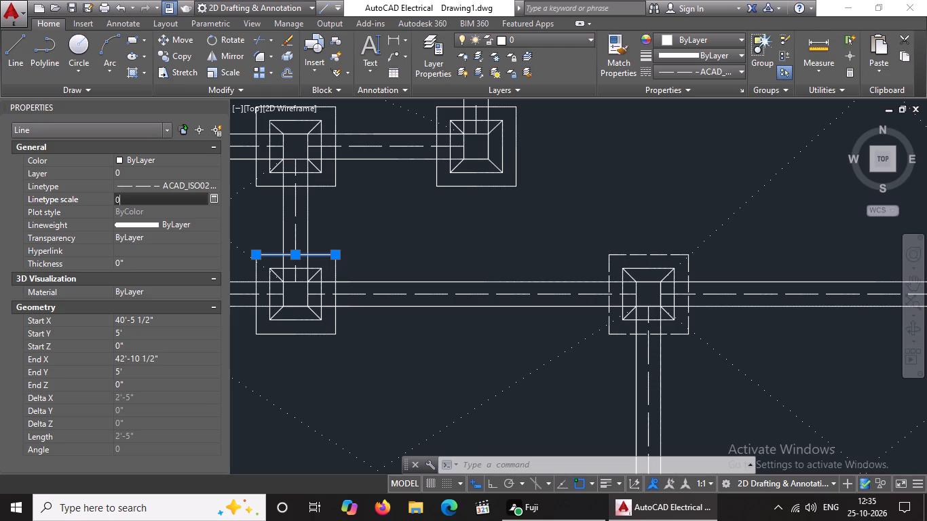
{"action": "type", "text": ".5"}
{"action": "key", "text": "Return"}
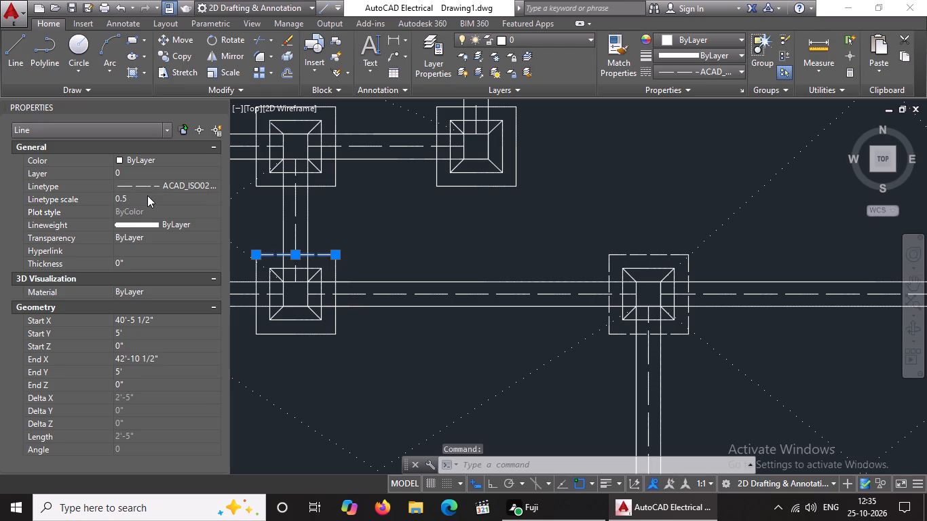
Give the eastern outer edge of the second-southernmost row's third footing from the east the ACAD_ISO02W100 linetype with linetype scale 0.5.
{"action": "left_click", "coordinate": [338, 320]}
{"action": "left_click", "coordinate": [674, 67]}
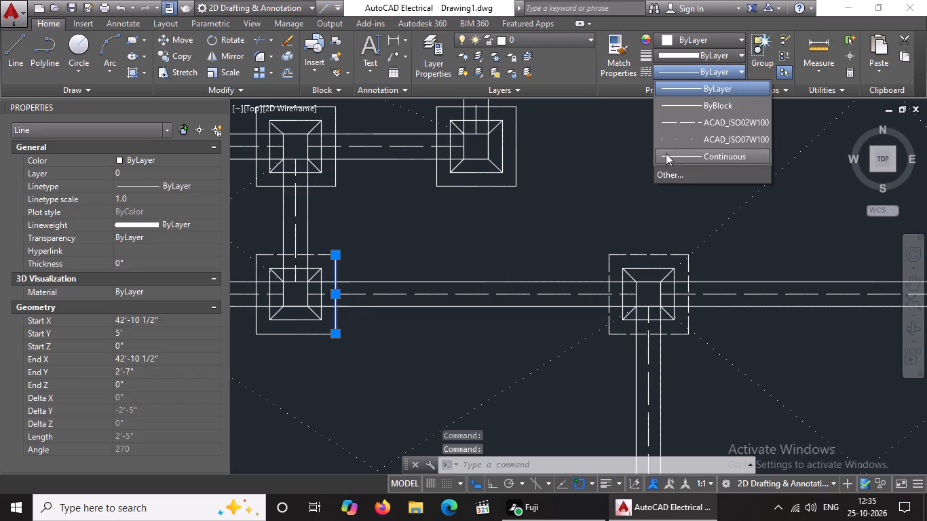
{"action": "left_click", "coordinate": [677, 125]}
{"action": "left_click", "coordinate": [153, 201]}
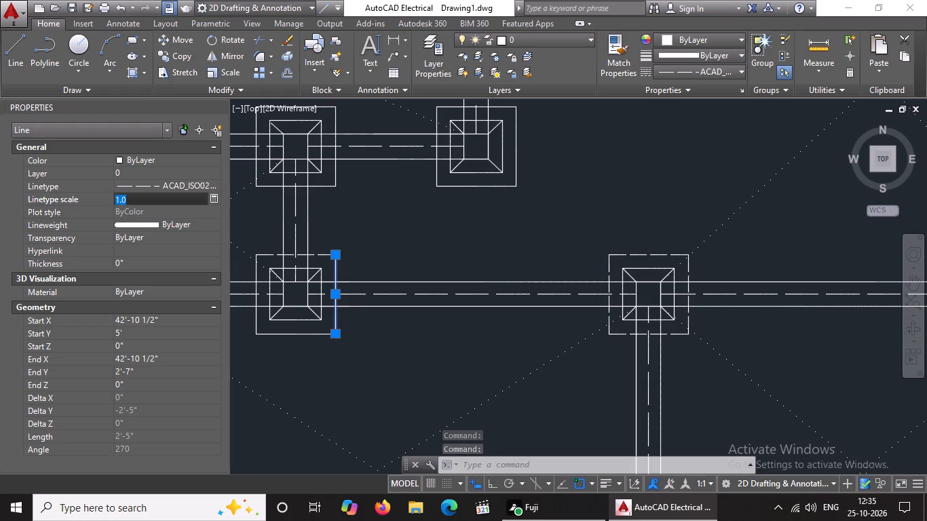
{"action": "key", "text": "BackSpace"}
{"action": "key", "text": "BackSpace"}
{"action": "type", "text": "0.5"}
{"action": "key", "text": "Return"}
Give the southern outer edge of the second-southernmost row's third footing from the east the ACAD_ISO02W100 linetype with linetype scale 0.5.
{"action": "left_click", "coordinate": [266, 337]}
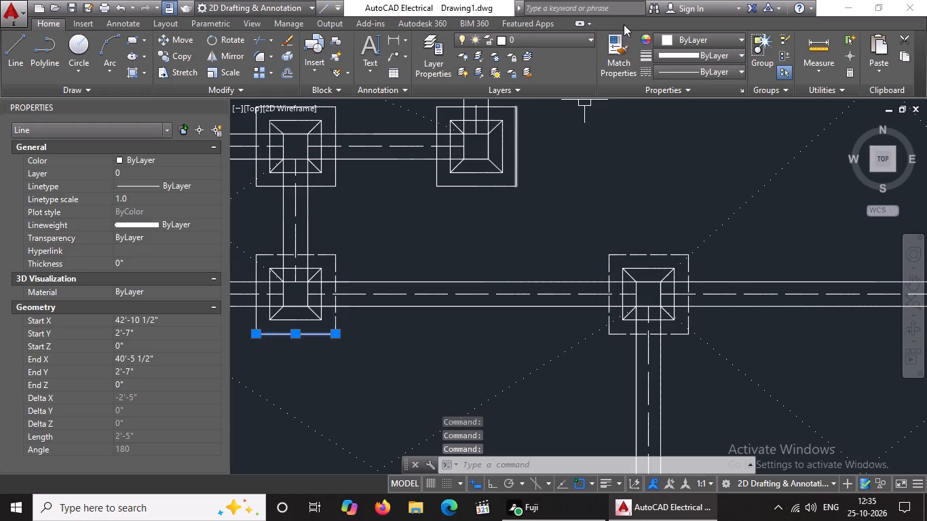
{"action": "left_click", "coordinate": [666, 66]}
{"action": "left_click", "coordinate": [661, 124]}
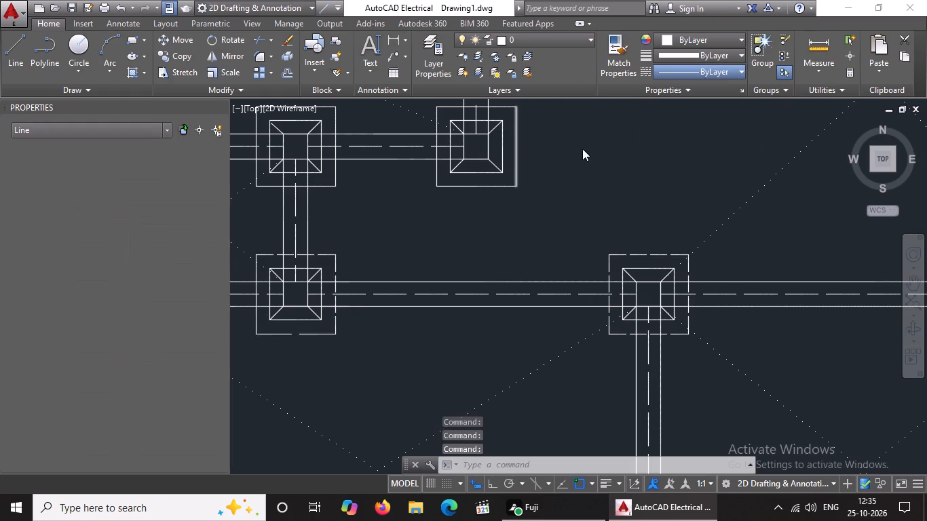
{"action": "left_click", "coordinate": [136, 200]}
{"action": "key", "text": "BackSpace"}
{"action": "key", "text": "BackSpace"}
{"action": "key", "text": "BackSpace"}
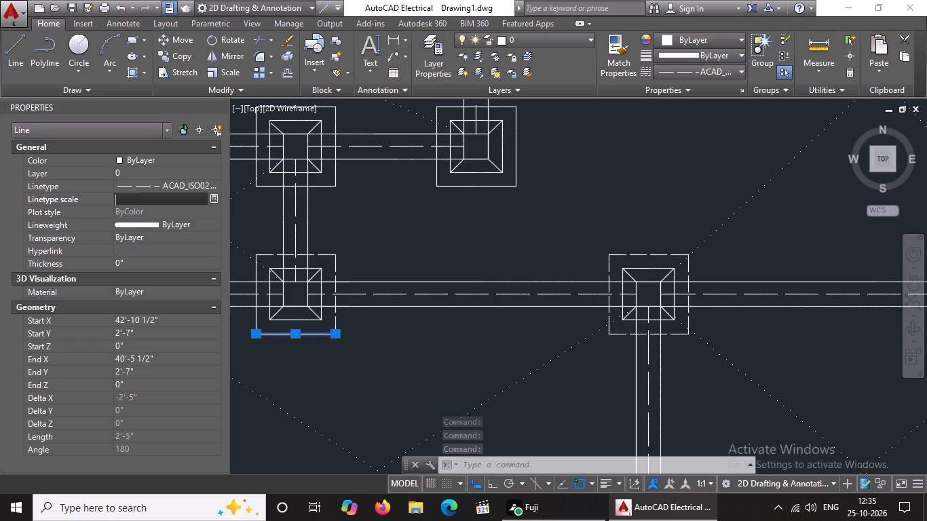
{"action": "type", "text": "0.5"}
{"action": "key", "text": "Return"}
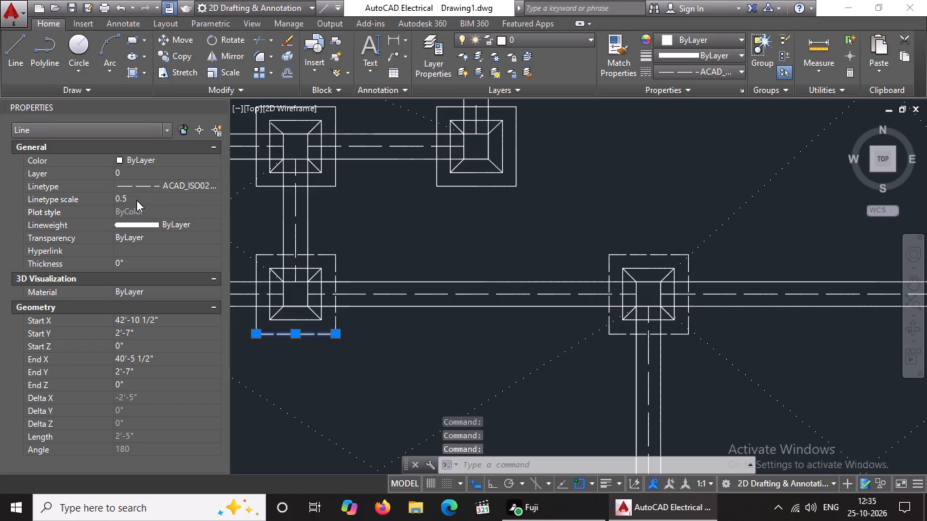
Give the western outer edge of the second-southernmost row's third footing from the east the ACAD_ISO02W100 linetype with linetype scale 0.5.
{"action": "scroll", "coordinate": [289, 234], "scroll_direction": "down", "scroll_amount": 2}
{"action": "middle_click_drag", "start_coordinate": [296, 263], "coordinate": [407, 249]}
{"action": "scroll", "coordinate": [386, 229], "scroll_direction": "up", "scroll_amount": 1}
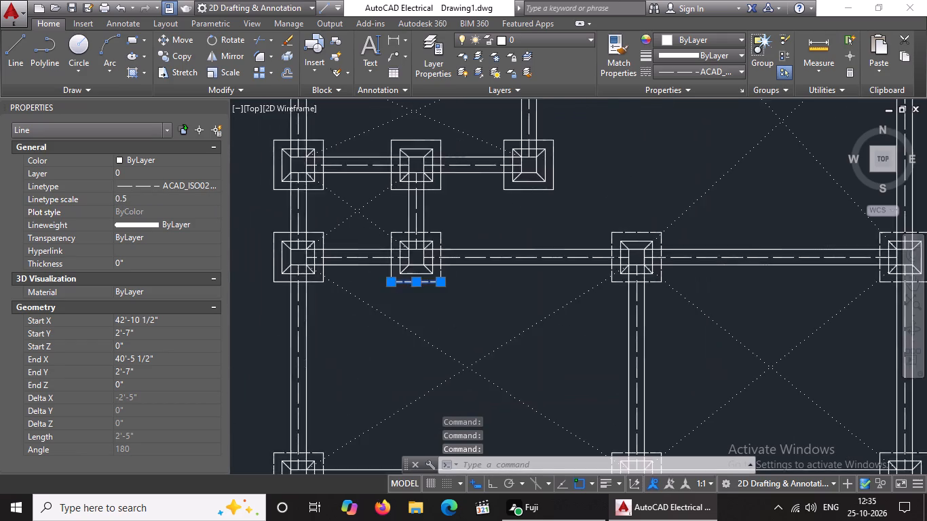
{"action": "scroll", "coordinate": [386, 229], "scroll_direction": "up", "scroll_amount": 3}
{"action": "left_click", "coordinate": [398, 243]}
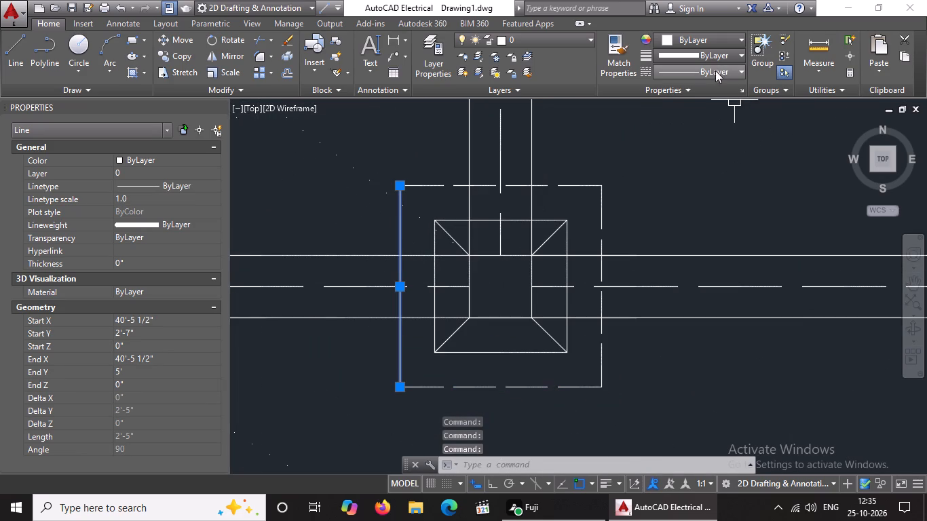
{"action": "left_click", "coordinate": [713, 65]}
{"action": "left_click", "coordinate": [684, 117]}
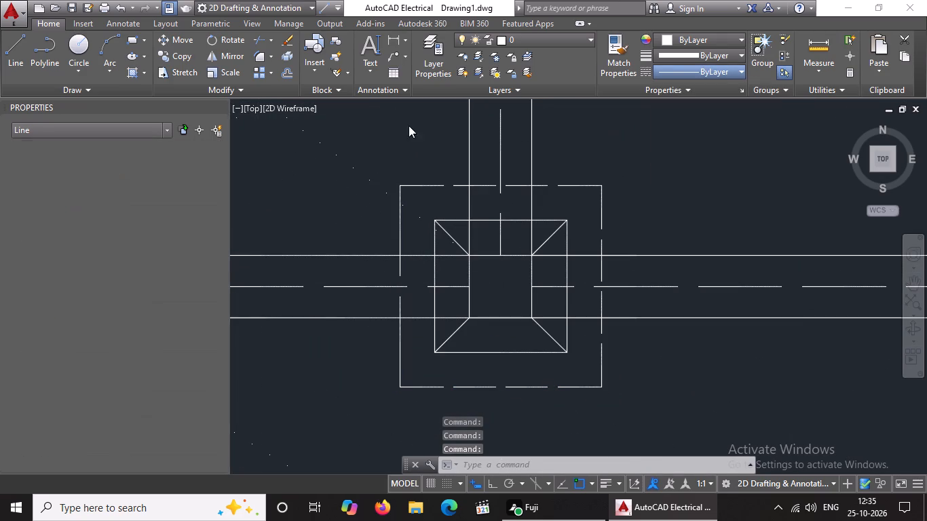
{"action": "left_click", "coordinate": [146, 194]}
{"action": "key", "text": "BackSpace"}
{"action": "key", "text": "BackSpace"}
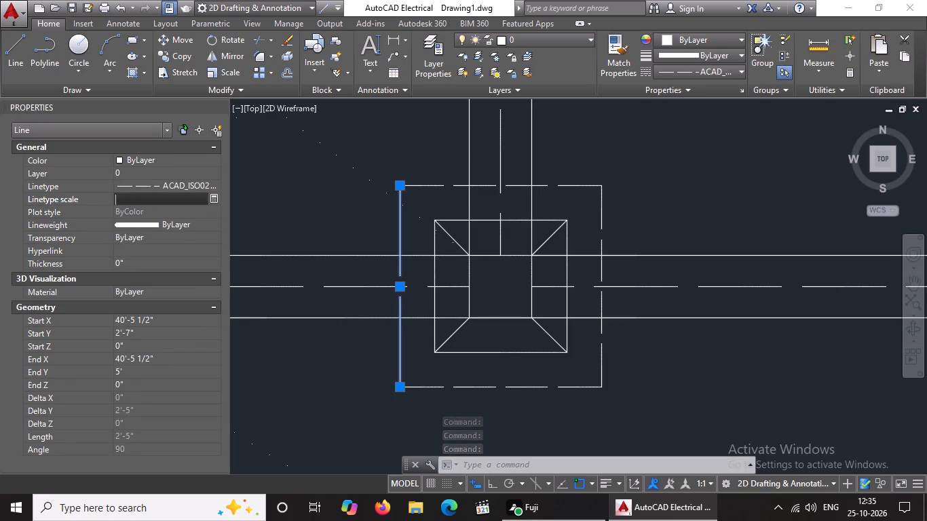
{"action": "type", "text": "0.5"}
{"action": "key", "text": "Return"}
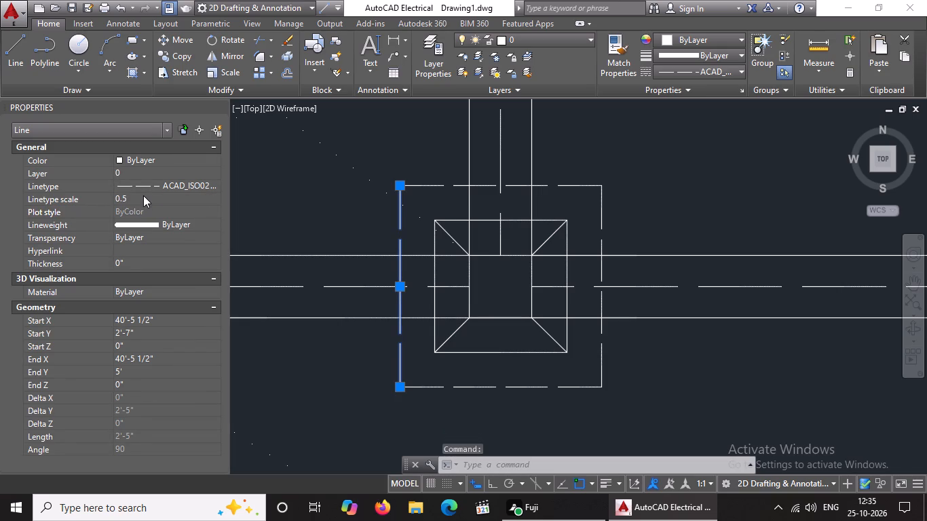
Give the northern outer edge of the westernmost footing in the second-southernmost row the ACAD_ISO02W100 linetype with linetype scale 0.5.
{"action": "scroll", "coordinate": [395, 236], "scroll_direction": "down", "scroll_amount": 4}
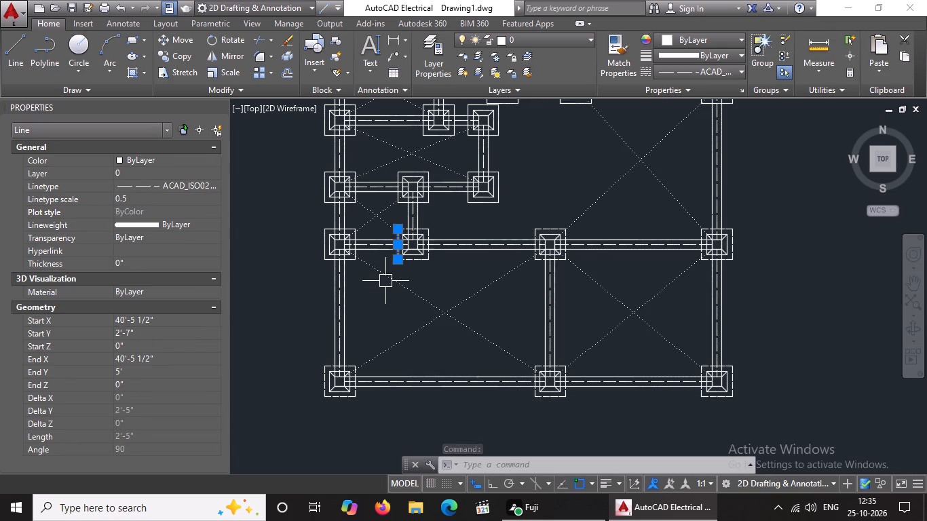
{"action": "scroll", "coordinate": [378, 239], "scroll_direction": "up", "scroll_amount": 3}
{"action": "middle_click_drag", "start_coordinate": [321, 237], "coordinate": [444, 273]}
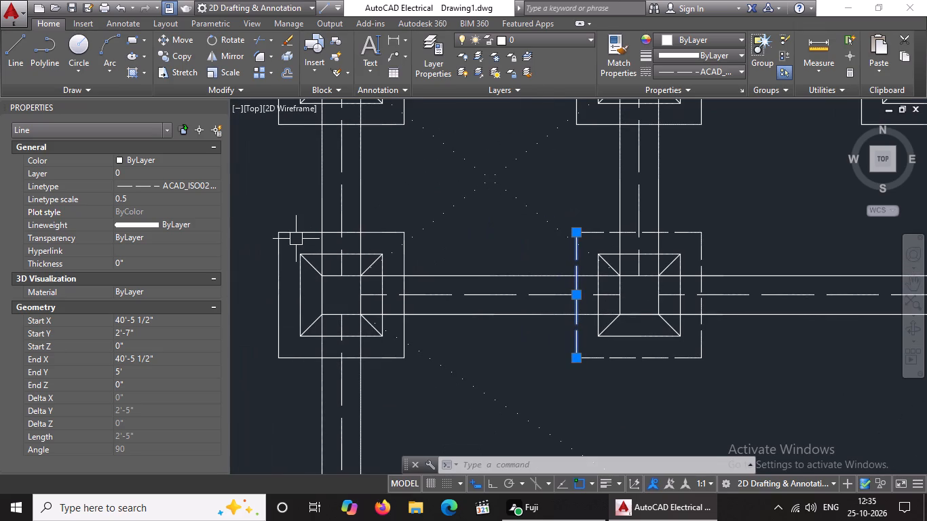
{"action": "left_click", "coordinate": [292, 234]}
{"action": "left_click", "coordinate": [679, 71]}
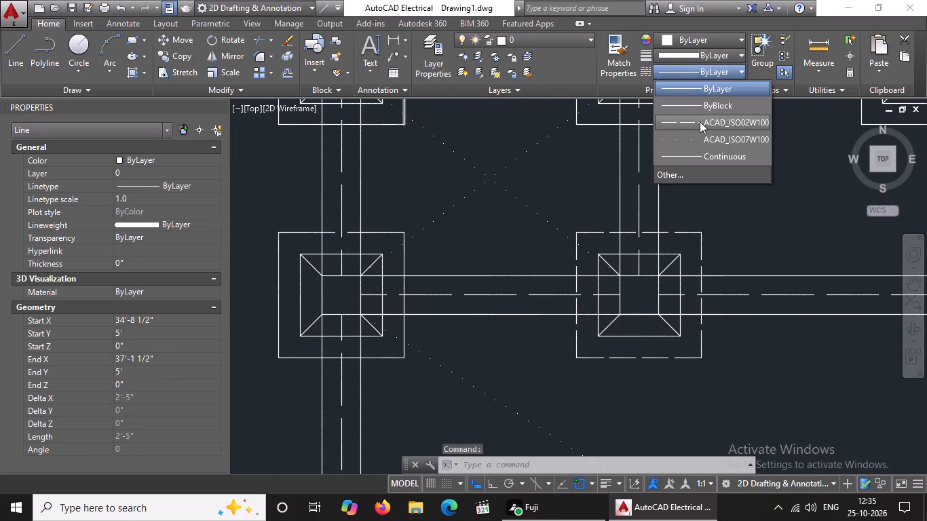
{"action": "left_click", "coordinate": [700, 121]}
{"action": "left_click", "coordinate": [126, 198]}
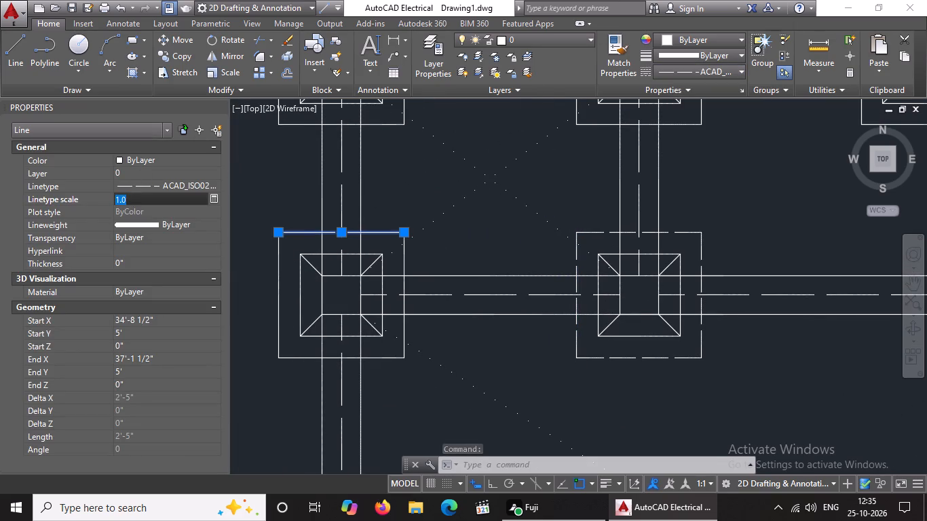
{"action": "key", "text": "BackSpace"}
{"action": "type", "text": "0.5"}
{"action": "key", "text": "Return"}
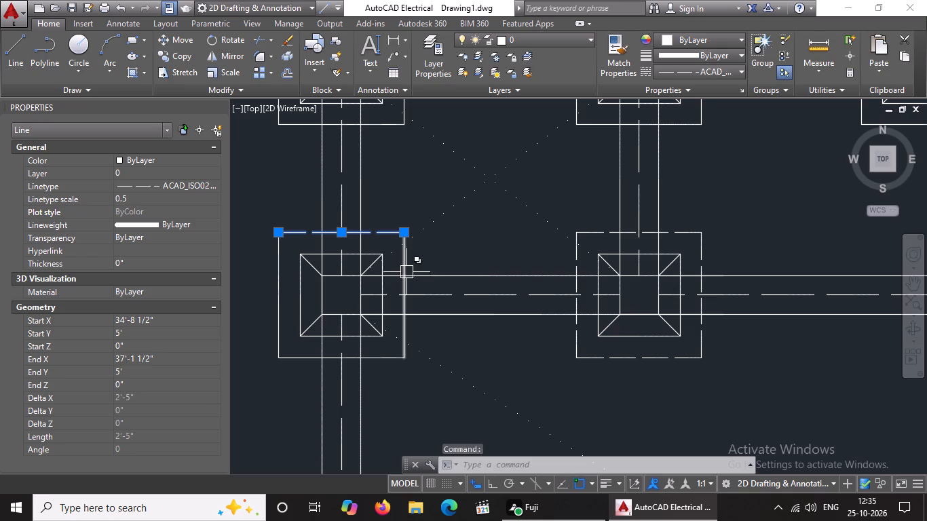
Give the eastern outer edge of the second-southernmost row's westernmost footing the ACAD_ISO02W100 linetype with linetype scale 0.5.
{"action": "left_click", "coordinate": [406, 269]}
{"action": "left_click", "coordinate": [690, 73]}
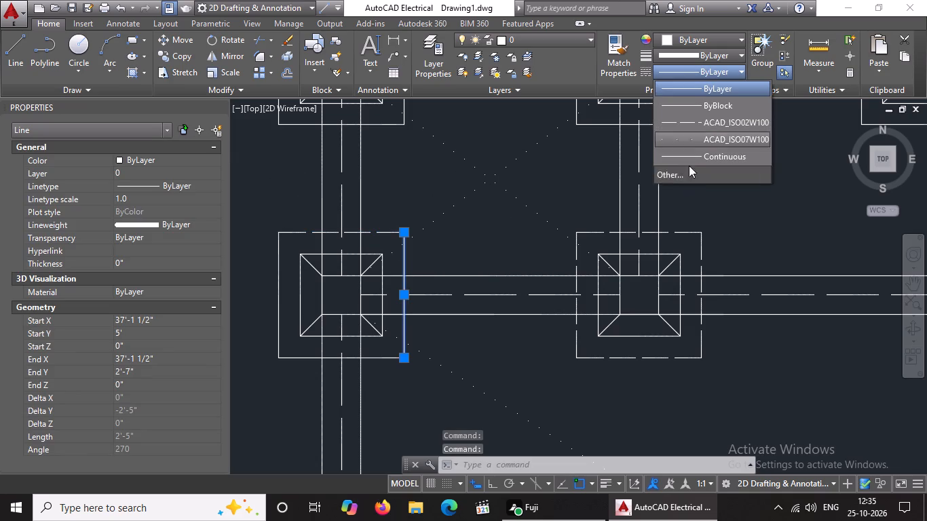
{"action": "left_click", "coordinate": [689, 119]}
{"action": "left_click", "coordinate": [133, 193]}
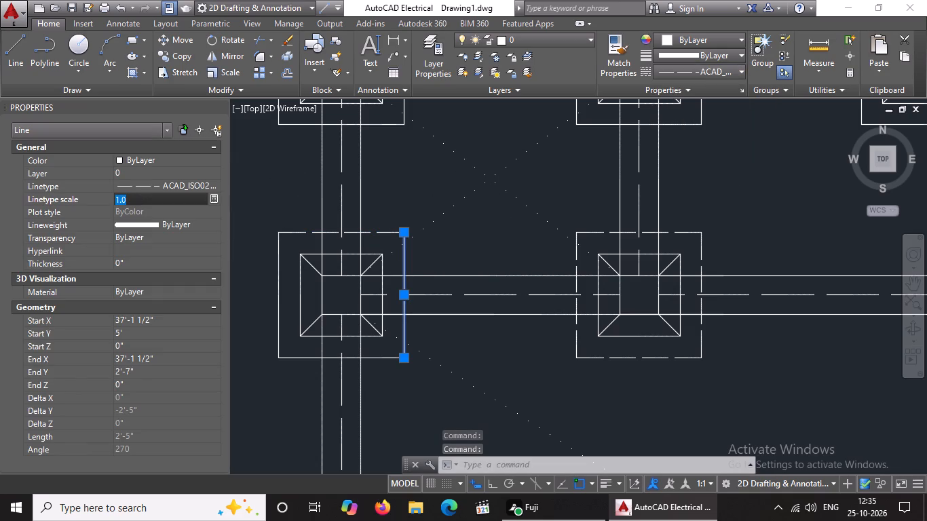
{"action": "key", "text": "BackSpace"}
{"action": "type", "text": "0.5"}
{"action": "key", "text": "Return"}
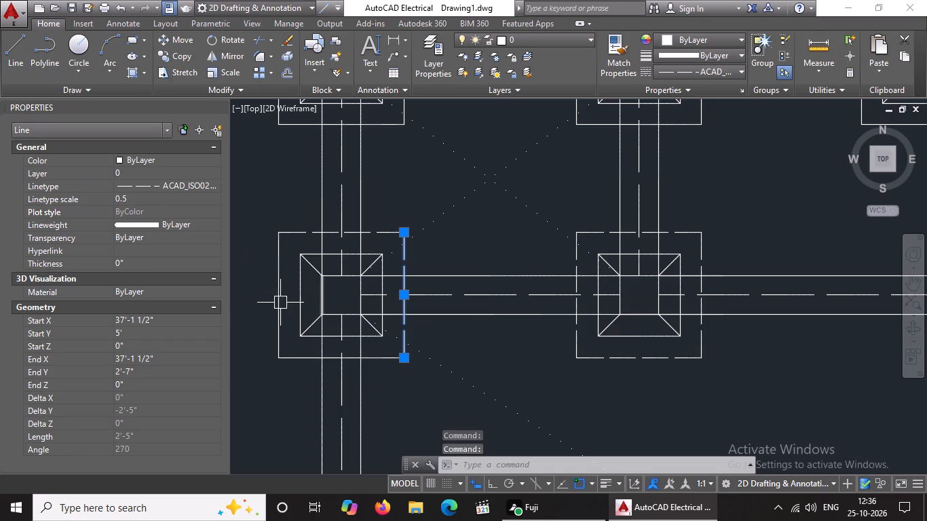
Give the western outer edge of the second-southernmost row's westernmost footing the ACAD_ISO02W100 linetype with linetype scale 0.5.
{"action": "left_click", "coordinate": [278, 293]}
{"action": "left_click", "coordinate": [736, 71]}
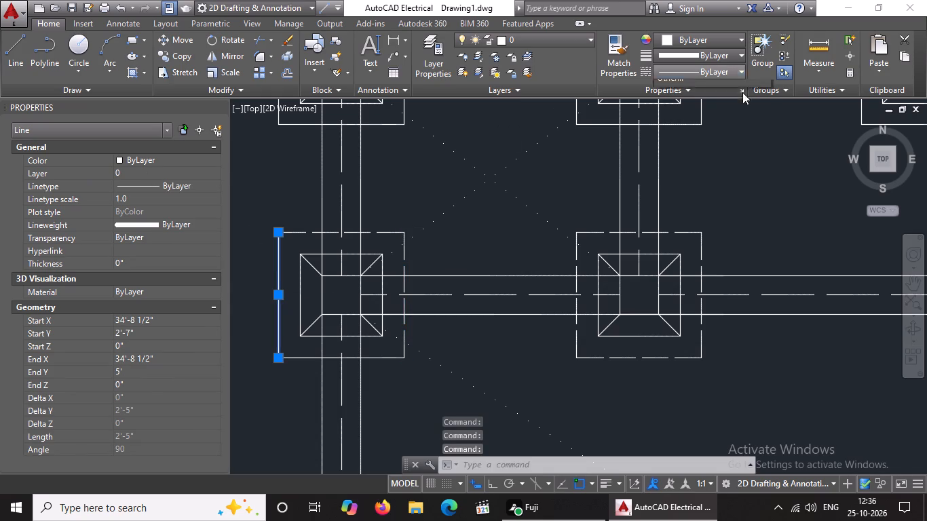
{"action": "left_click", "coordinate": [710, 119]}
{"action": "left_click", "coordinate": [149, 201]}
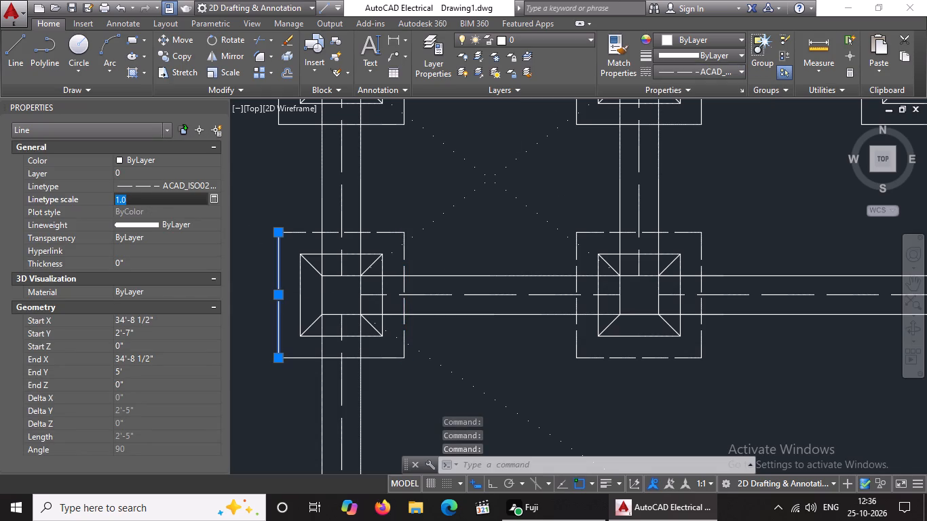
{"action": "key", "text": "BackSpace"}
{"action": "key", "text": "BackSpace"}
{"action": "type", "text": "0.5"}
{"action": "key", "text": "Return"}
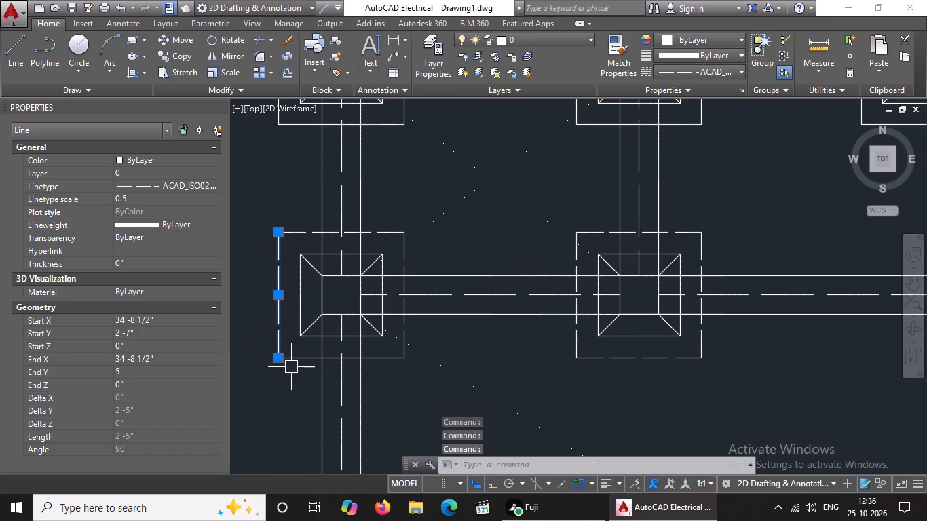
Give the southern outer edge of the second-southernmost row's westernmost footing the ACAD_ISO02W100 linetype with linetype scale 0.5.
{"action": "left_click", "coordinate": [295, 362]}
{"action": "left_click", "coordinate": [708, 73]}
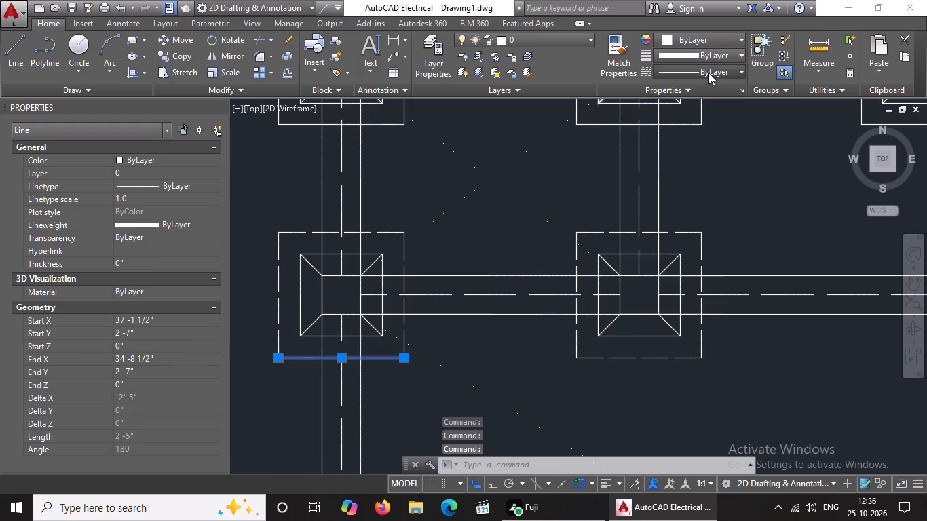
{"action": "left_click", "coordinate": [679, 120]}
{"action": "left_click", "coordinate": [144, 199]}
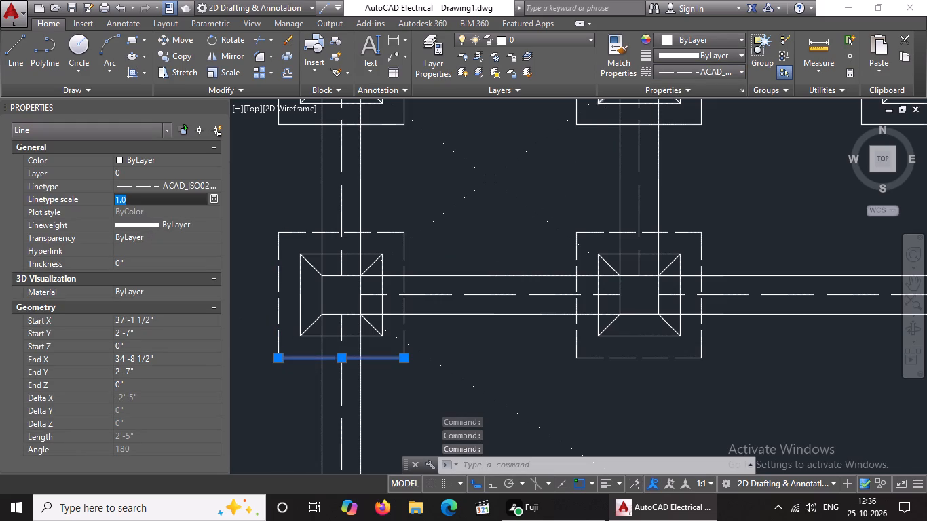
{"action": "key", "text": "BackSpace"}
{"action": "type", "text": "0.5"}
{"action": "key", "text": "Return"}
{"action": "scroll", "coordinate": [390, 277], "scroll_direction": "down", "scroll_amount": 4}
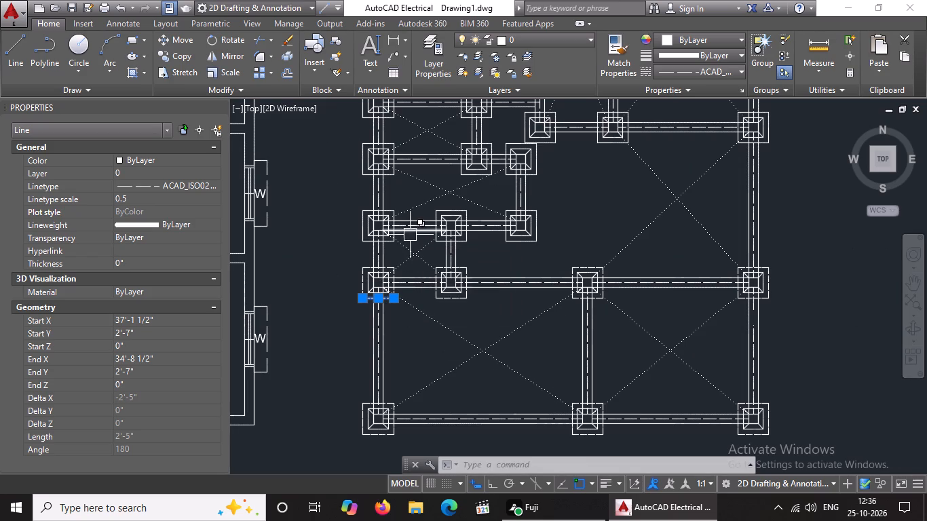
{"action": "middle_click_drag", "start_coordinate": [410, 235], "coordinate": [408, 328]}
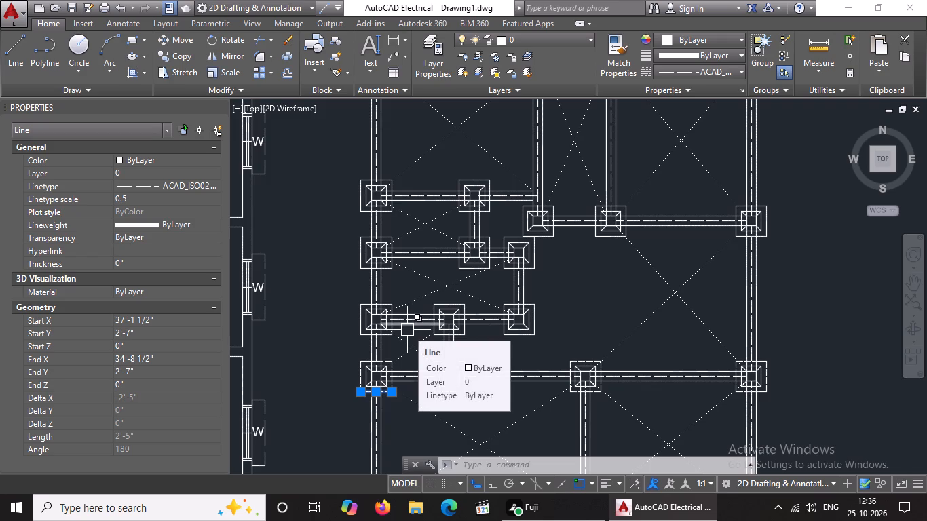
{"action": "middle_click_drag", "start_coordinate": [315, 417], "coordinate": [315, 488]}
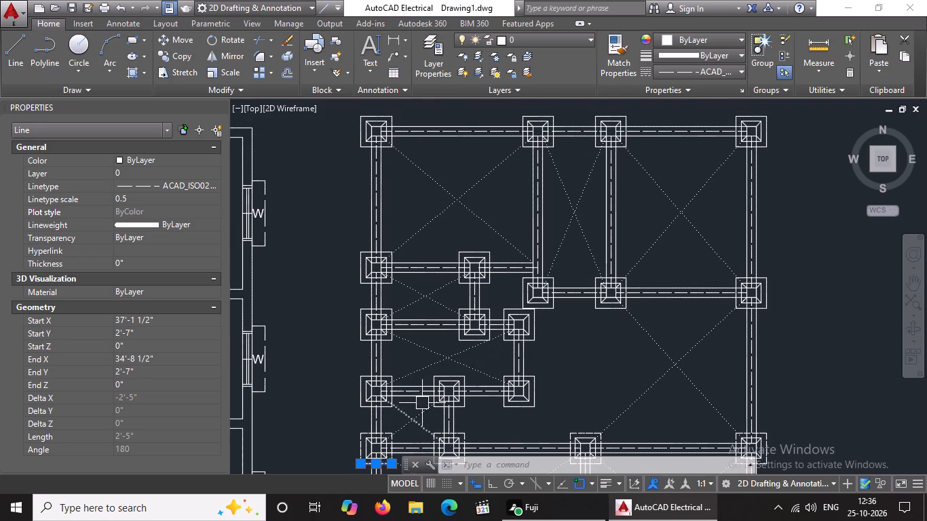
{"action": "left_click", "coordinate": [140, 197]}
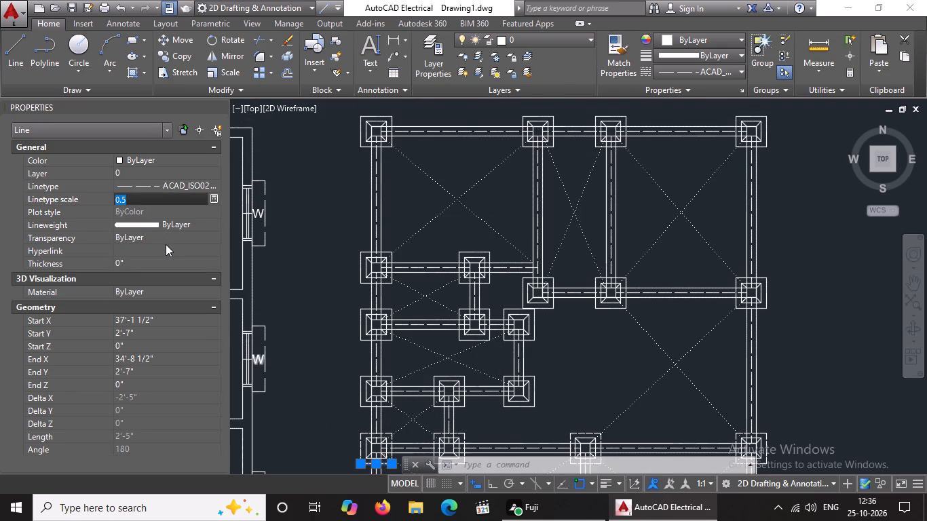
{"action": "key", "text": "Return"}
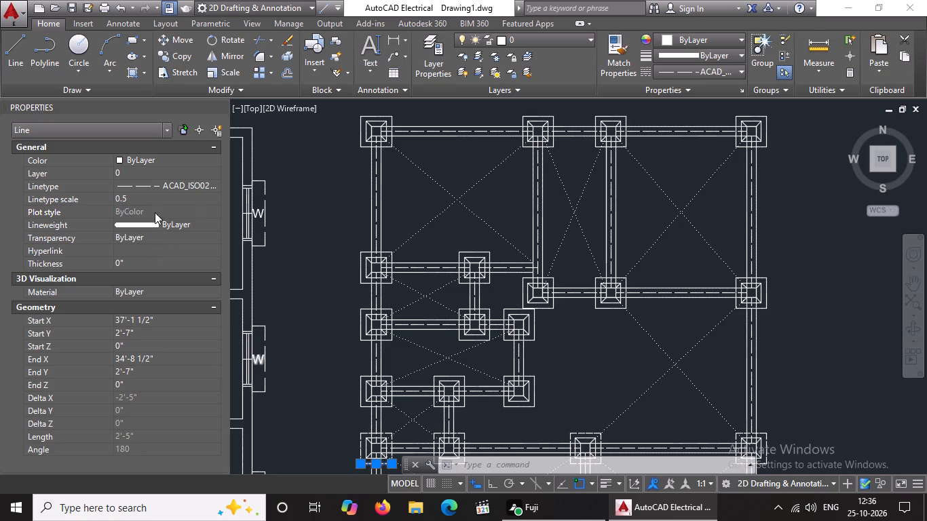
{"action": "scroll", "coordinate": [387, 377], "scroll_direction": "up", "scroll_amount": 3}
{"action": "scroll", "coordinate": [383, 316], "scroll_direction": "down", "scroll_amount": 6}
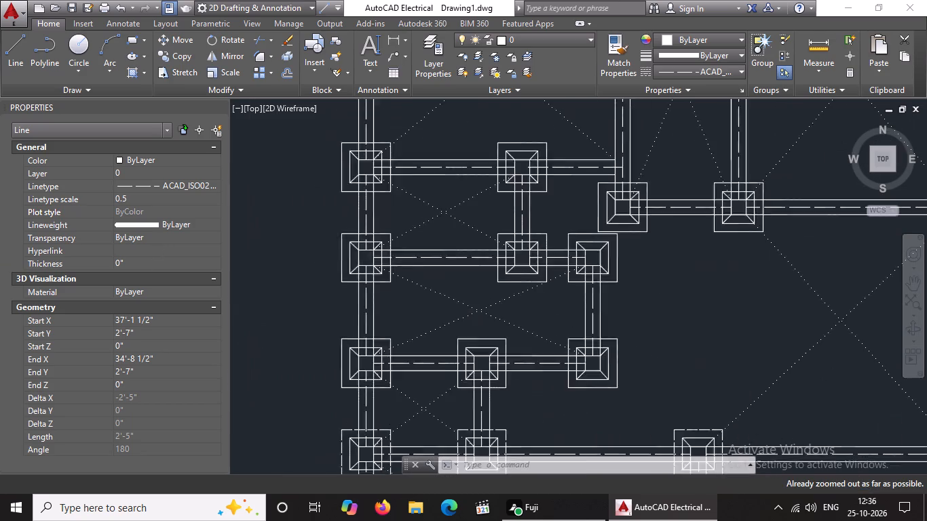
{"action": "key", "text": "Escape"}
Give the southern outer edge of the westernmost footing in the third row from the south the ACAD_ISO02W100 linetype with linetype scale 0.5.
{"action": "middle_click_drag", "start_coordinate": [458, 425], "coordinate": [458, 399]}
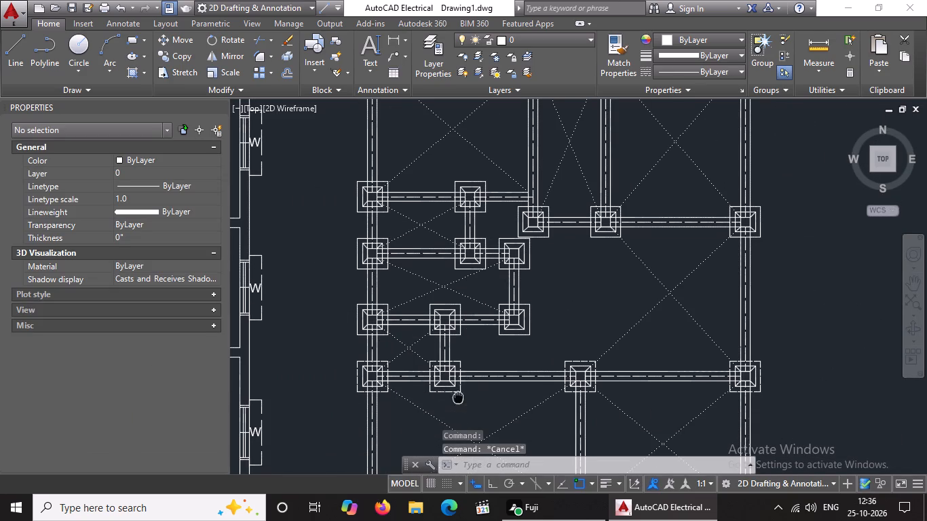
{"action": "scroll", "coordinate": [440, 397], "scroll_direction": "up", "scroll_amount": 3}
{"action": "scroll", "coordinate": [438, 385], "scroll_direction": "down", "scroll_amount": 1}
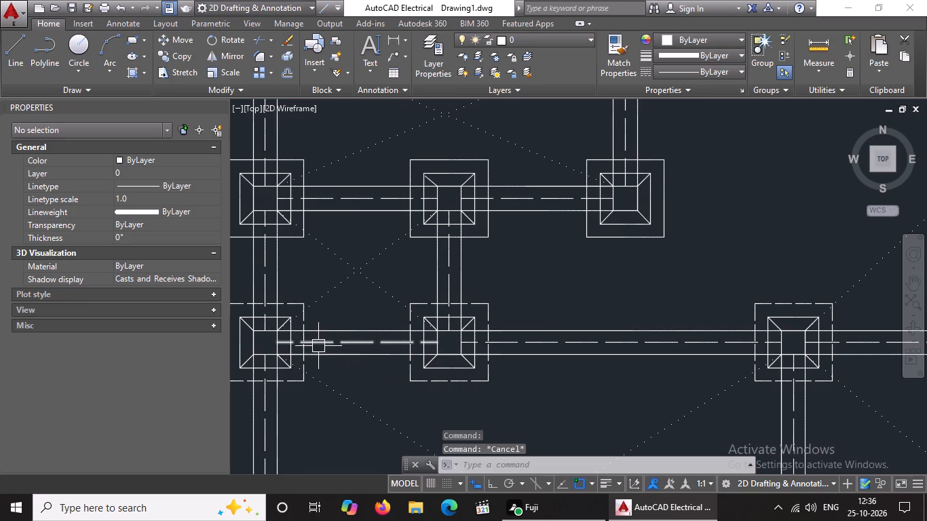
{"action": "middle_click_drag", "start_coordinate": [427, 385], "coordinate": [514, 400]}
{"action": "scroll", "coordinate": [383, 260], "scroll_direction": "down", "scroll_amount": 2}
{"action": "scroll", "coordinate": [415, 244], "scroll_direction": "up", "scroll_amount": 2}
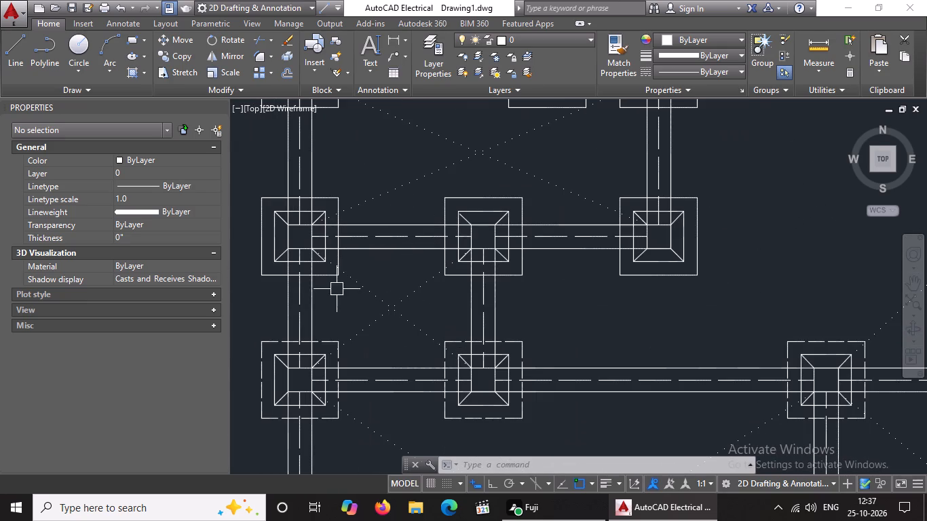
{"action": "scroll", "coordinate": [333, 282], "scroll_direction": "up", "scroll_amount": 2}
{"action": "left_click", "coordinate": [311, 264]}
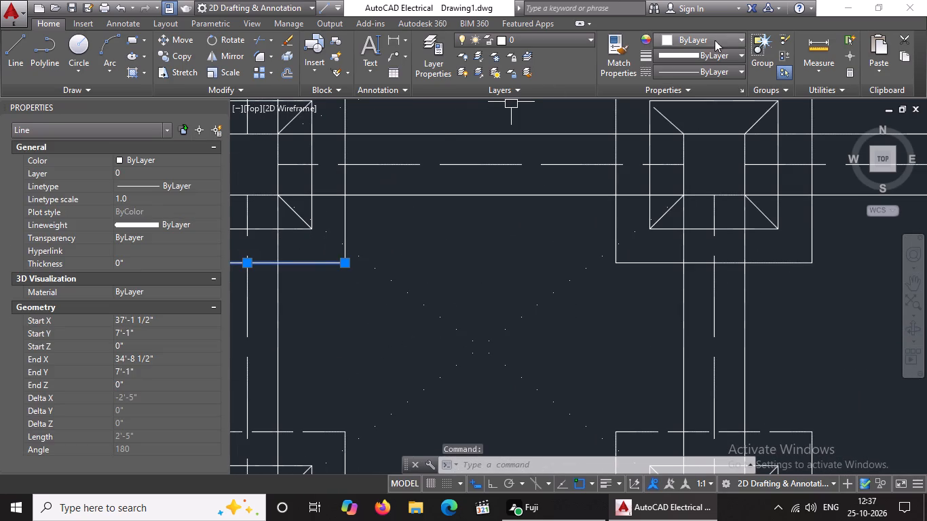
{"action": "left_click", "coordinate": [699, 71]}
{"action": "left_click", "coordinate": [693, 122]}
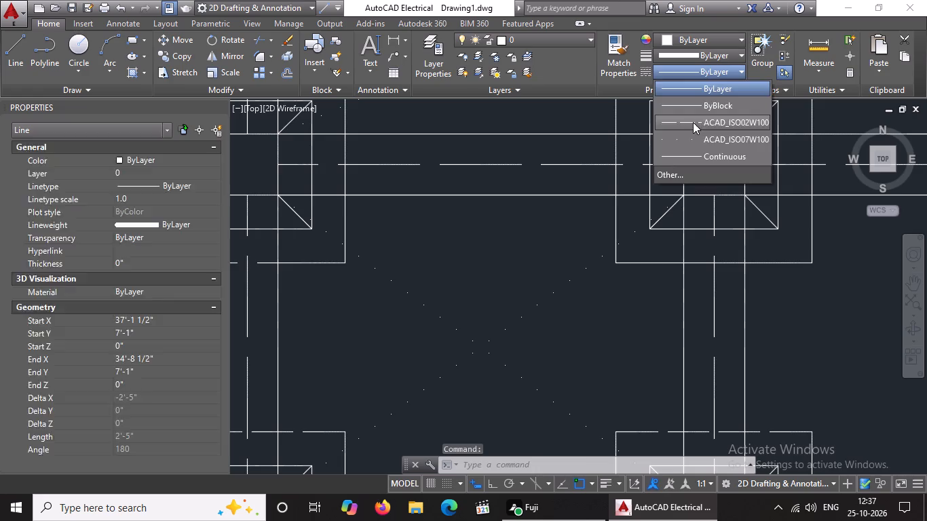
{"action": "scroll", "coordinate": [267, 245], "scroll_direction": "down", "scroll_amount": 3}
{"action": "left_click", "coordinate": [150, 201]}
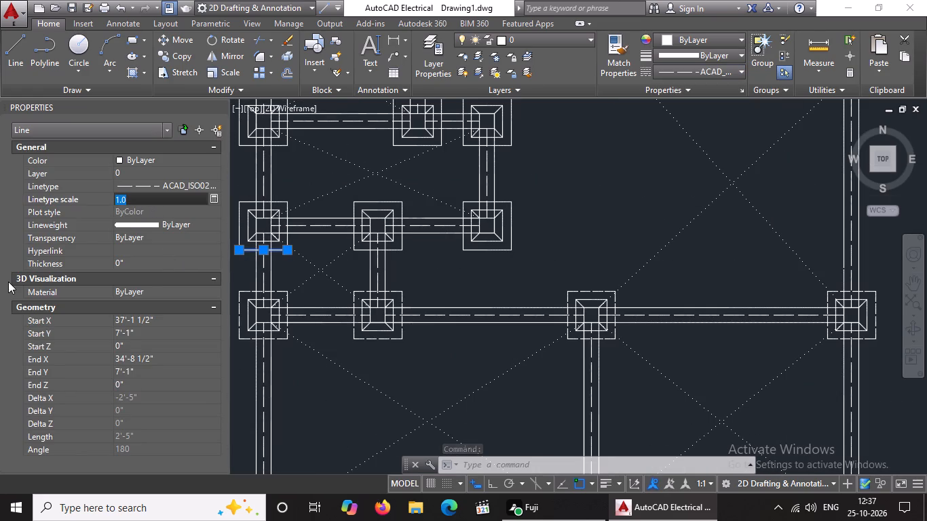
{"action": "key", "text": "BackSpace"}
{"action": "type", "text": "0.5"}
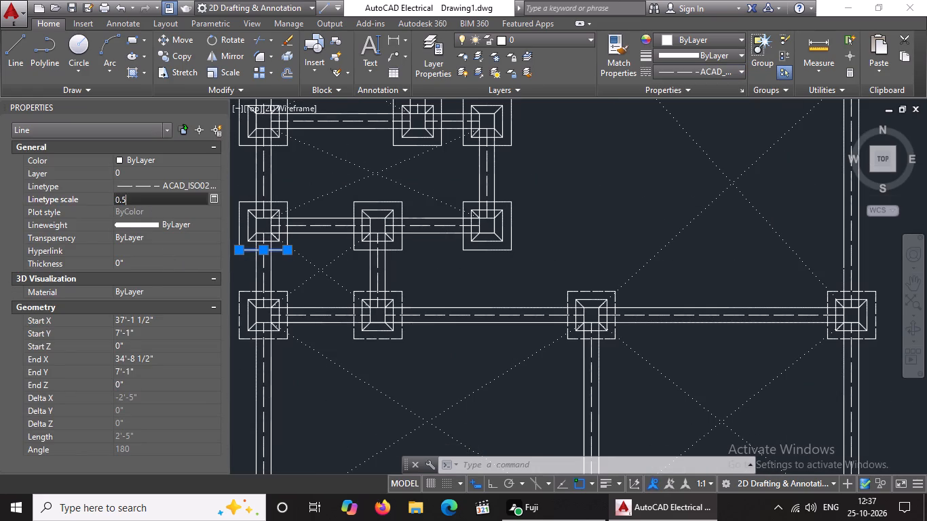
{"action": "key", "text": "Return"}
Give the northern outer edge of the westernmost footing in the third row from the south the ACAD_ISO02W100 linetype with linetype scale 0.5.
{"action": "scroll", "coordinate": [246, 199], "scroll_direction": "up", "scroll_amount": 2}
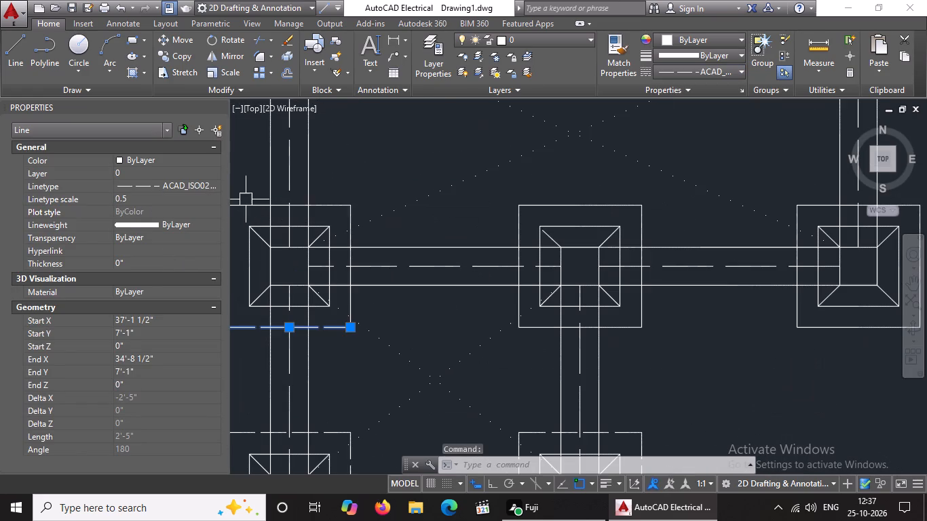
{"action": "left_click", "coordinate": [246, 204]}
{"action": "left_click", "coordinate": [701, 71]}
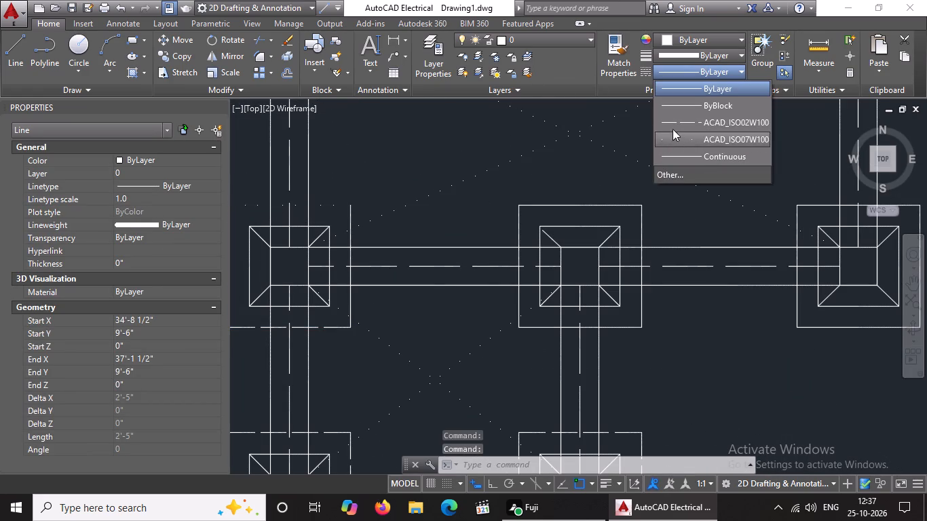
{"action": "left_click", "coordinate": [673, 123]}
{"action": "left_click", "coordinate": [145, 196]}
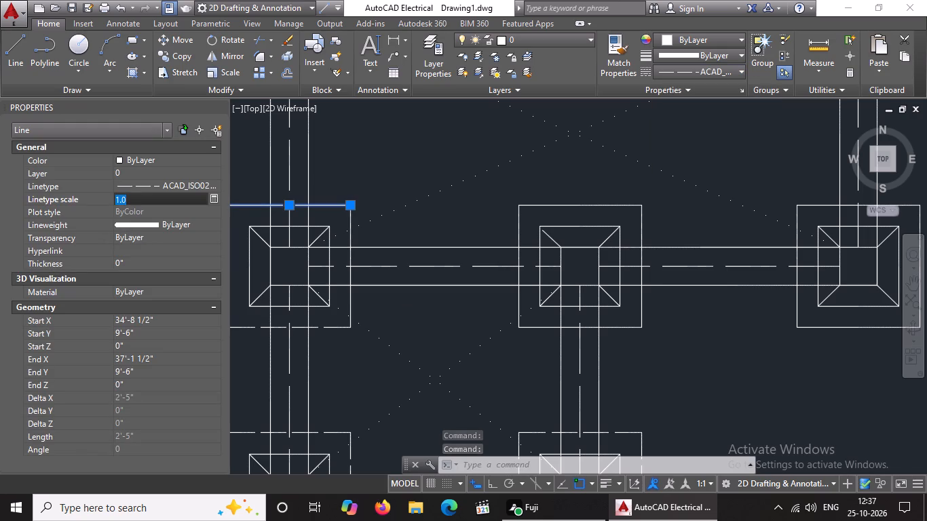
{"action": "key", "text": "BackSpace"}
{"action": "key", "text": "BackSpace"}
{"action": "type", "text": "0.5"}
{"action": "key", "text": "Return"}
Give the western outer edge of the westernmost footing in the third row from the south the ACAD_ISO02W100 linetype with linetype scale 0.5.
{"action": "scroll", "coordinate": [343, 282], "scroll_direction": "down", "scroll_amount": 2}
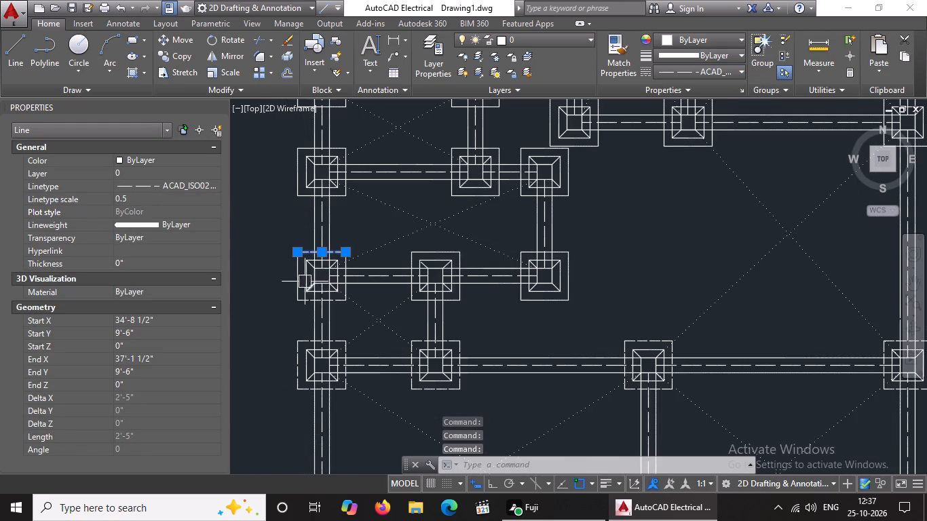
{"action": "scroll", "coordinate": [257, 266], "scroll_direction": "up", "scroll_amount": 1}
{"action": "left_click", "coordinate": [326, 282]}
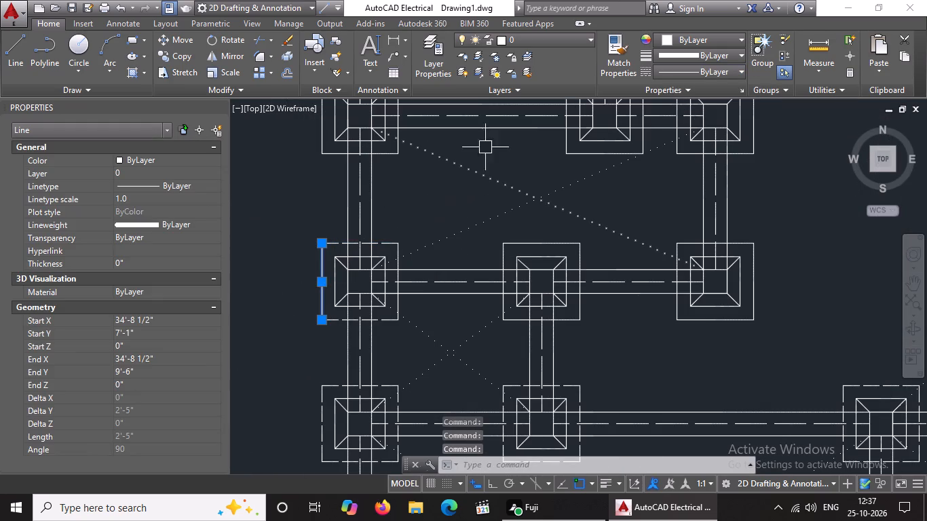
{"action": "left_click", "coordinate": [680, 71]}
{"action": "left_click", "coordinate": [686, 125]}
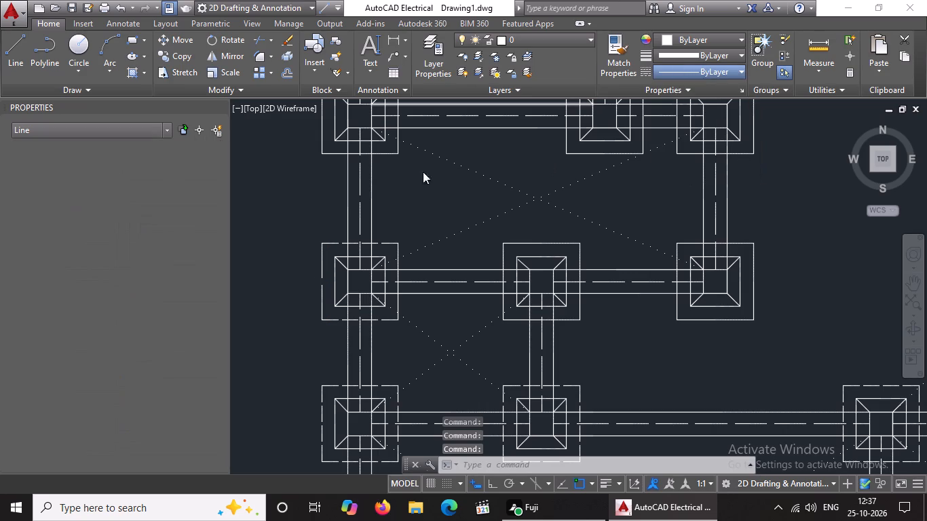
{"action": "left_click", "coordinate": [139, 202]}
{"action": "key", "text": "BackSpace"}
{"action": "key", "text": "BackSpace"}
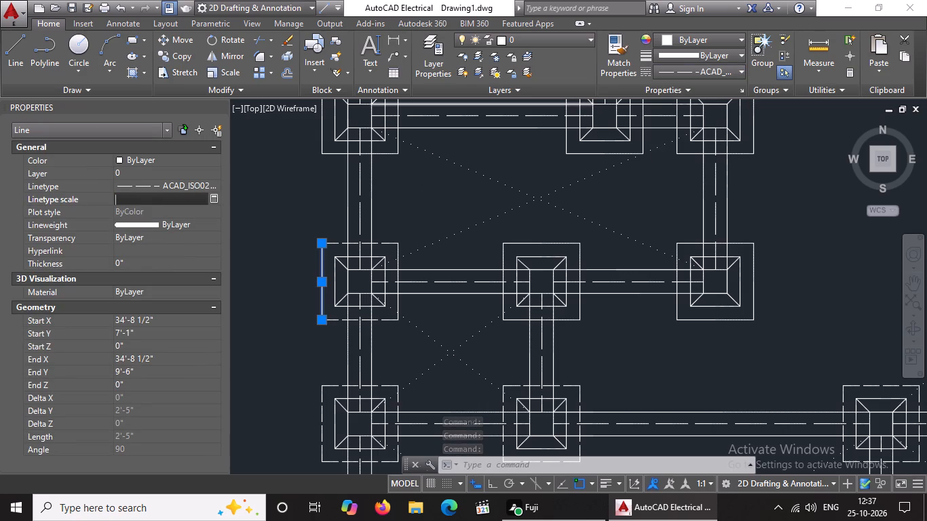
{"action": "type", "text": "0.5"}
{"action": "key", "text": "Return"}
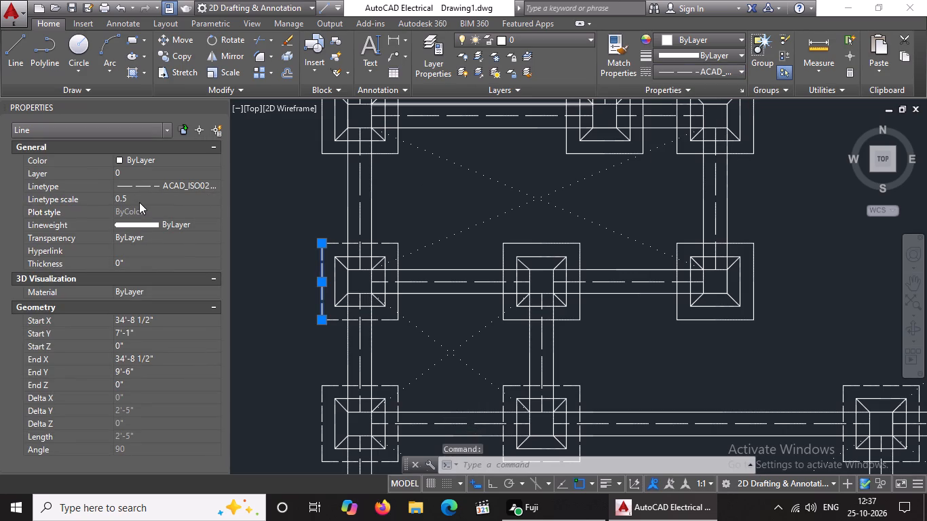
{"action": "scroll", "coordinate": [395, 258], "scroll_direction": "up", "scroll_amount": 1}
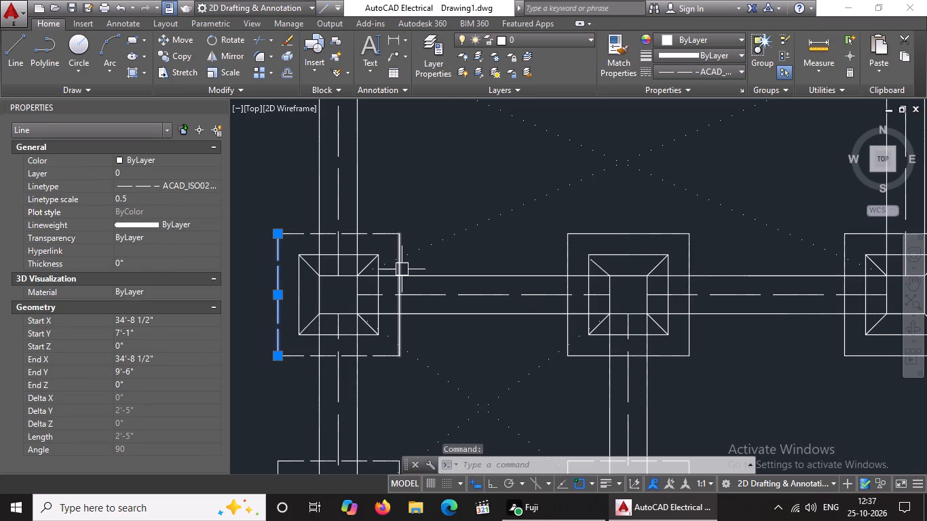
Give the eastern outer edge of the westernmost footing in the third row from the south the ACAD_ISO02W100 linetype with linetype scale 0.5.
{"action": "scroll", "coordinate": [402, 269], "scroll_direction": "up", "scroll_amount": 2}
{"action": "left_click", "coordinate": [393, 268]}
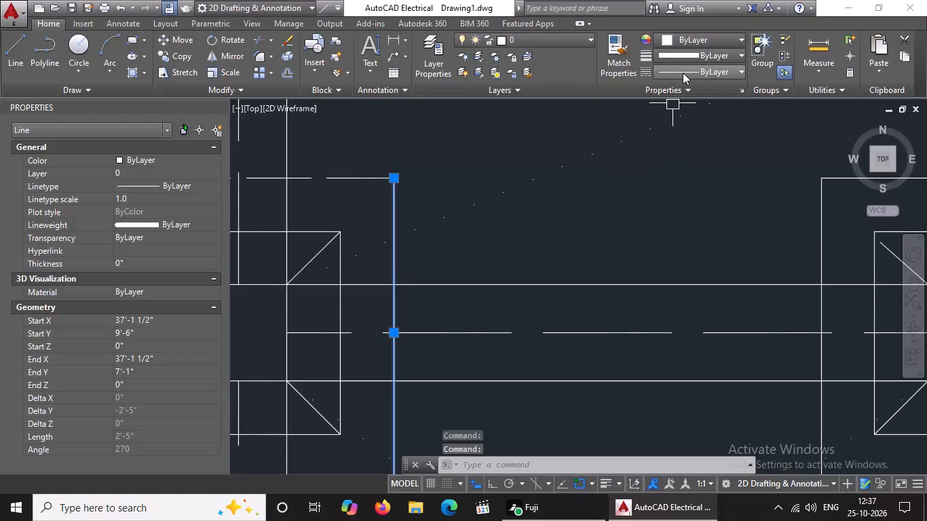
{"action": "left_click", "coordinate": [683, 73]}
{"action": "left_click", "coordinate": [682, 123]}
{"action": "left_click", "coordinate": [157, 198]}
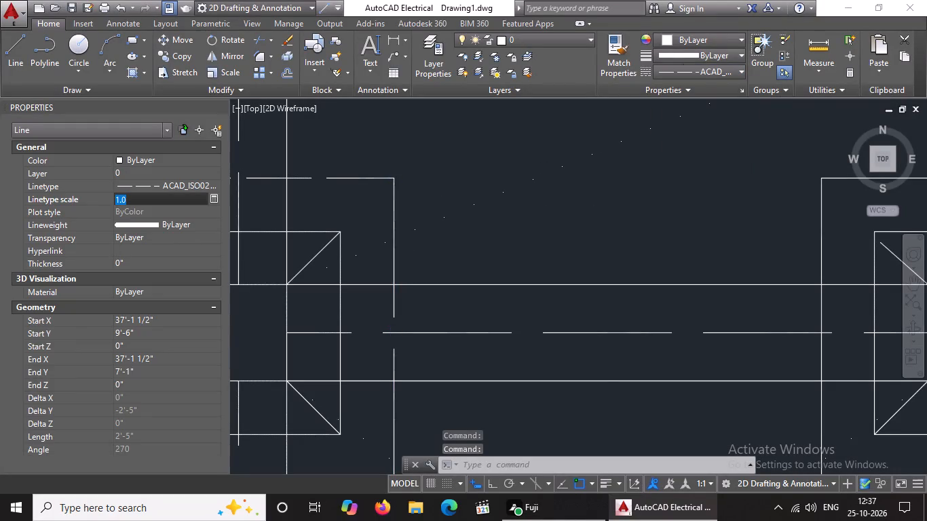
{"action": "key", "text": "BackSpace"}
{"action": "key", "text": "BackSpace"}
{"action": "type", "text": "0.5"}
{"action": "key", "text": "Return"}
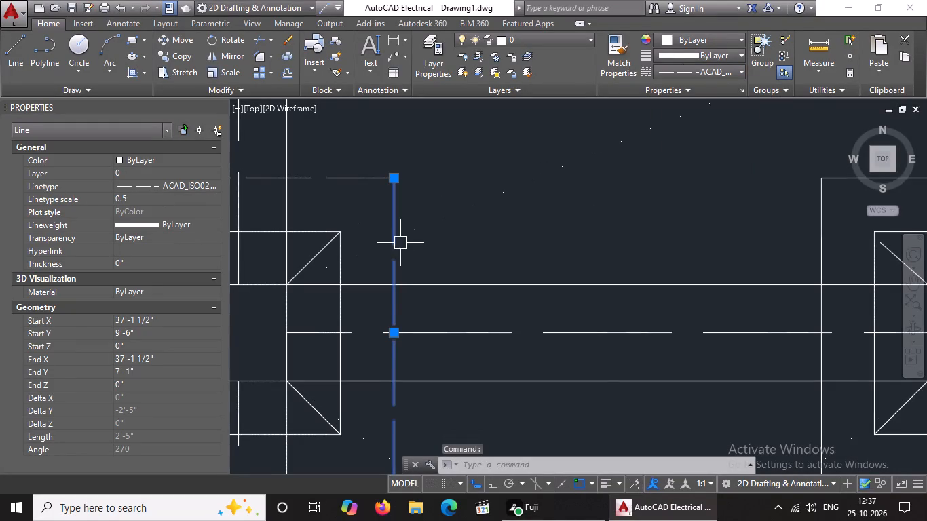
Erase the misaligned north-western diagonal line inside the middle footing of the third row from the south.
{"action": "scroll", "coordinate": [402, 244], "scroll_direction": "down", "scroll_amount": 3}
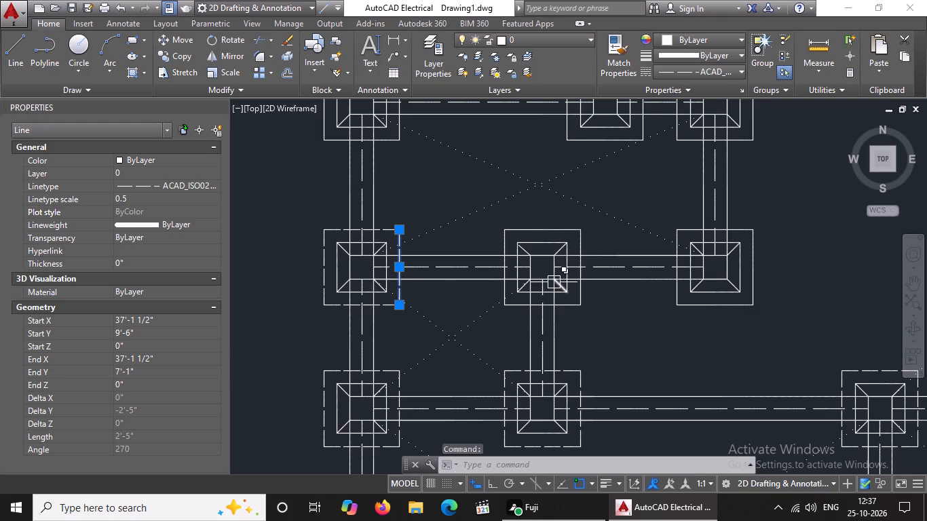
{"action": "middle_click_drag", "start_coordinate": [554, 282], "coordinate": [518, 303]}
{"action": "scroll", "coordinate": [493, 252], "scroll_direction": "up", "scroll_amount": 1}
{"action": "left_click", "coordinate": [497, 252]}
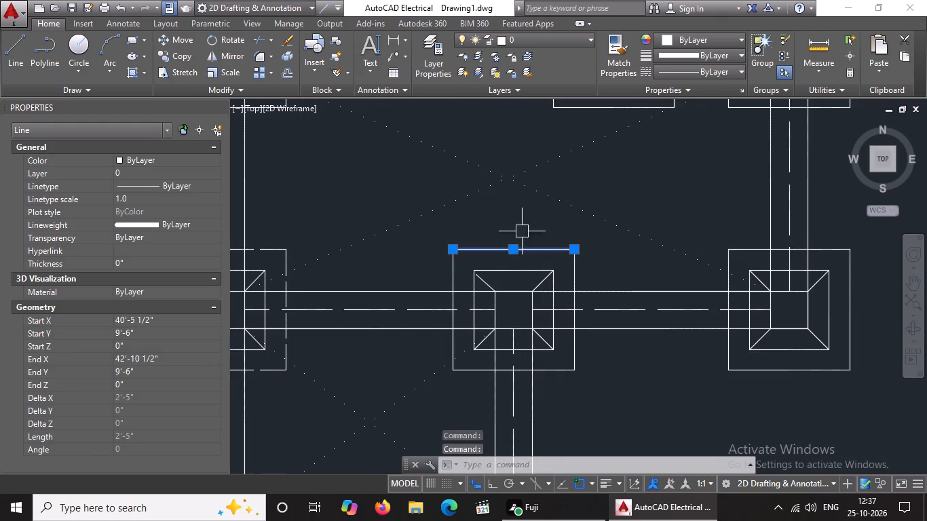
{"action": "scroll", "coordinate": [502, 296], "scroll_direction": "up", "scroll_amount": 1}
{"action": "left_click", "coordinate": [474, 276]}
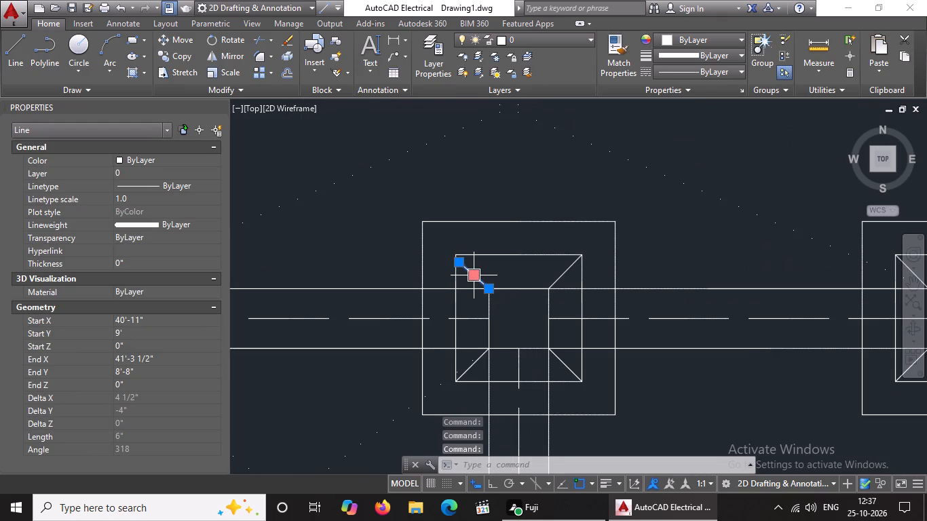
{"action": "key", "text": "Delete"}
{"action": "left_click_drag", "start_coordinate": [12, 53], "coordinate": [103, 120]}
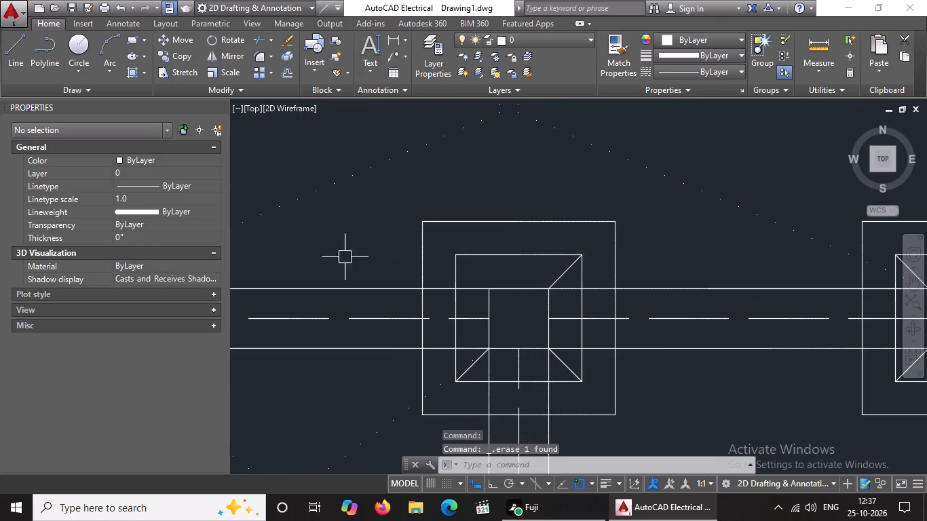
Draw a diagonal line about 7" long from the middle footing's inner rectangle's north-west corner to the column's north-west corner.
{"action": "key", "text": "l"}
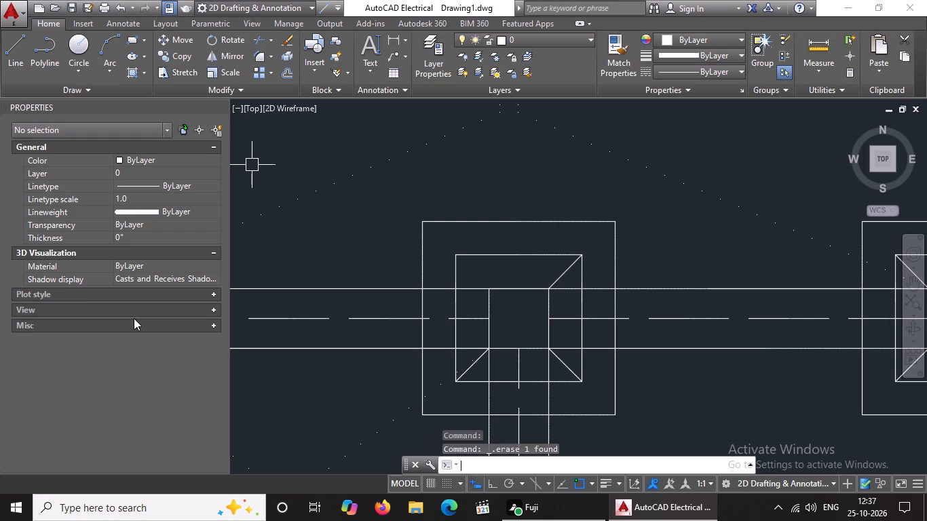
{"action": "key", "text": "Return"}
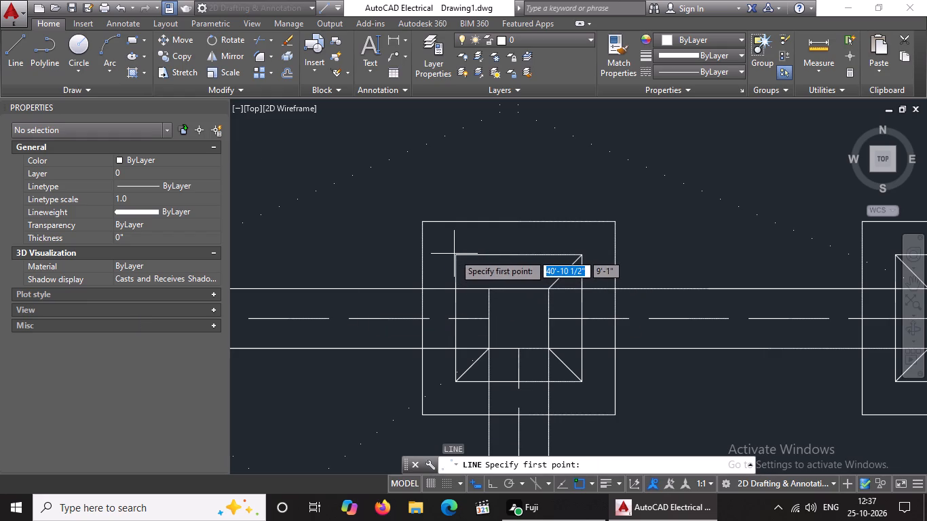
{"action": "left_click_drag", "start_coordinate": [456, 258], "coordinate": [472, 267]}
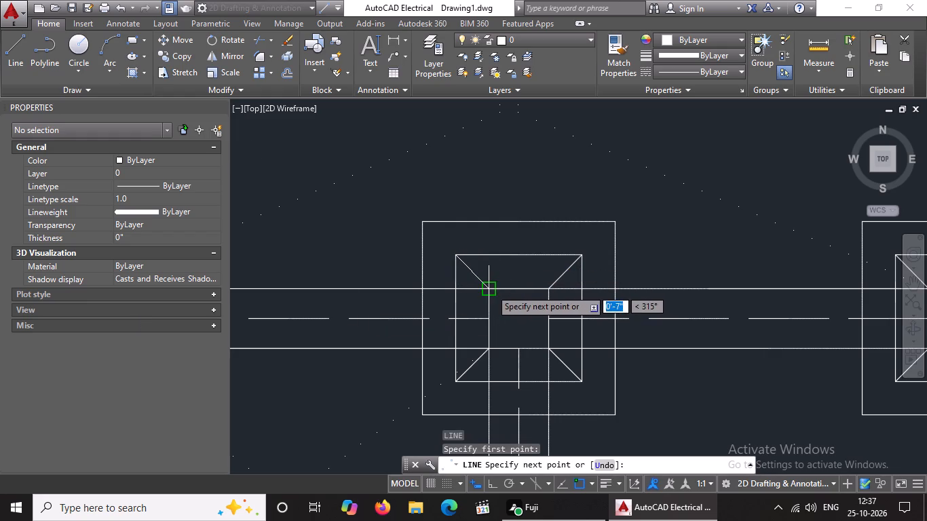
{"action": "left_click_drag", "start_coordinate": [491, 288], "coordinate": [523, 328]}
{"action": "key", "text": "Return"}
Give the southern outer edge of the middle footing in the third row from the south the ACAD_ISO02W100 linetype with linetype scale 0.5.
{"action": "scroll", "coordinate": [519, 328], "scroll_direction": "down", "scroll_amount": 4}
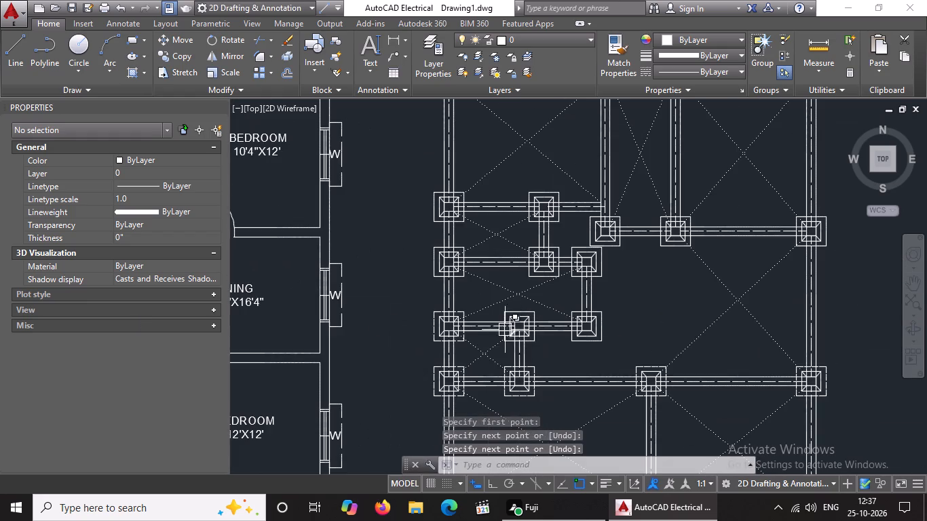
{"action": "scroll", "coordinate": [496, 330], "scroll_direction": "up", "scroll_amount": 2}
{"action": "middle_click_drag", "start_coordinate": [519, 252], "coordinate": [516, 227]}
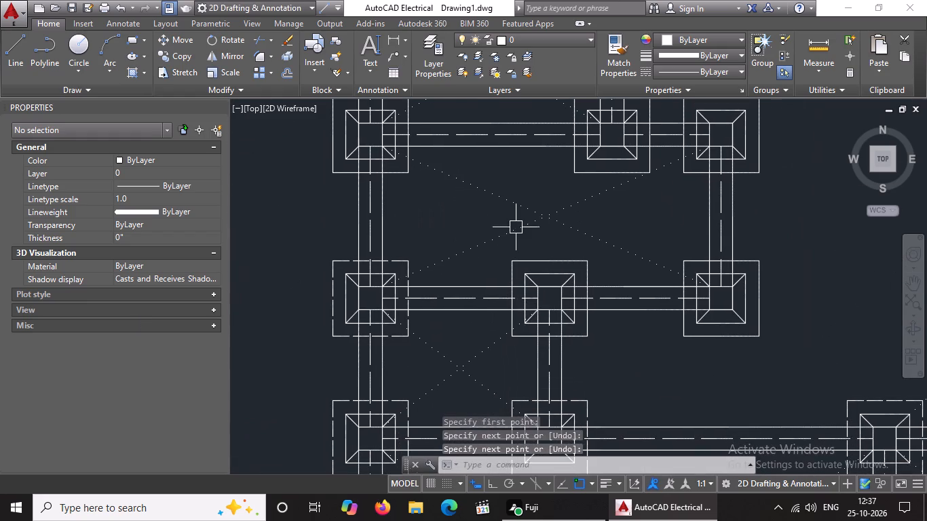
{"action": "scroll", "coordinate": [586, 341], "scroll_direction": "up", "scroll_amount": 1}
{"action": "left_click", "coordinate": [581, 338]}
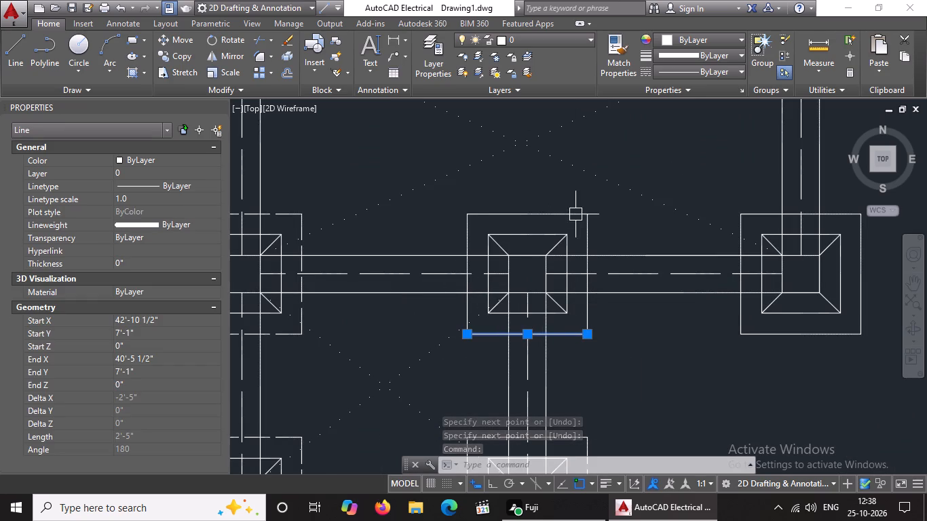
{"action": "left_click", "coordinate": [683, 72]}
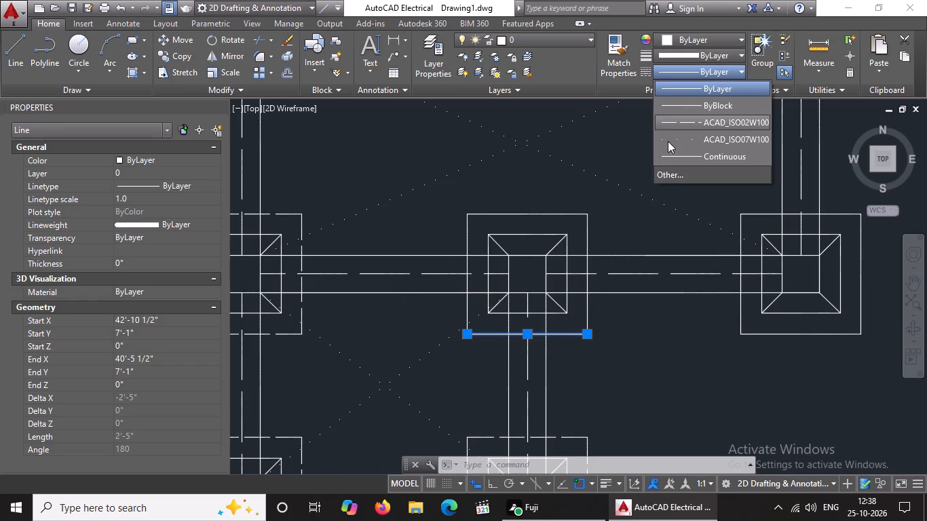
{"action": "left_click", "coordinate": [693, 126]}
{"action": "left_click", "coordinate": [159, 196]}
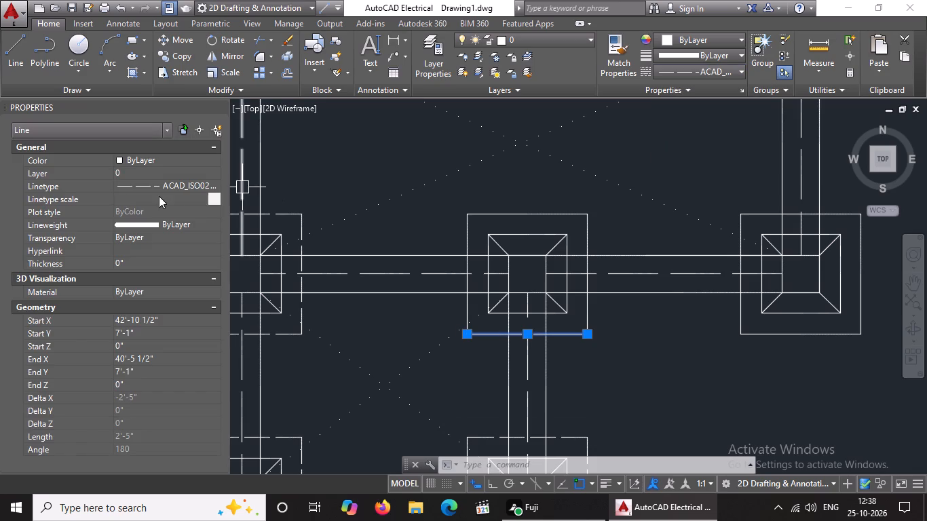
{"action": "key", "text": "BackSpace"}
{"action": "key", "text": "BackSpace"}
{"action": "type", "text": "0.5"}
{"action": "key", "text": "Return"}
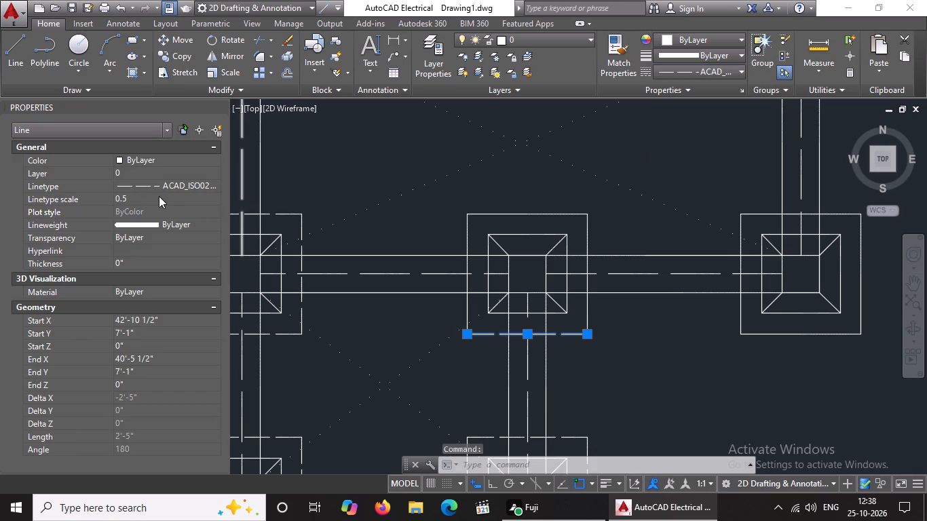
Give the western outer edge of the middle footing in the third row from the south the ACAD_ISO02W100 linetype with linetype scale 0.5.
{"action": "left_click", "coordinate": [465, 220]}
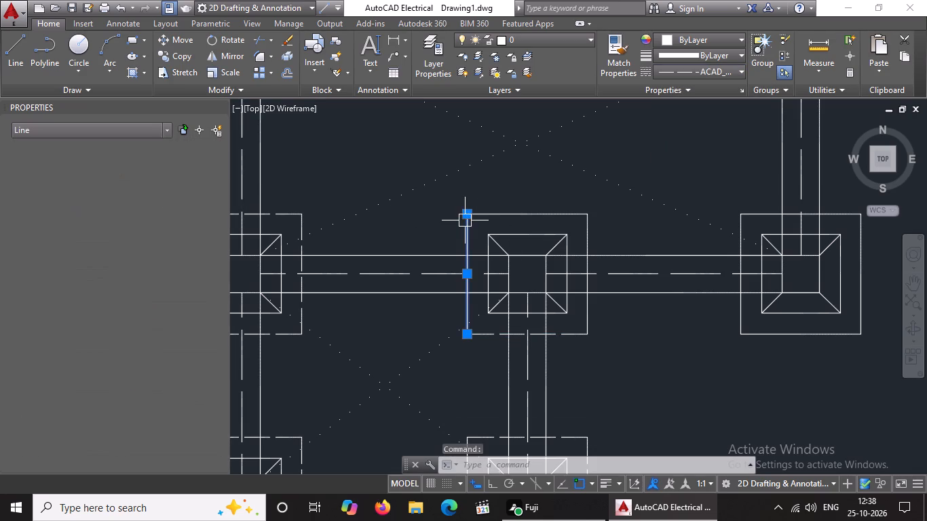
{"action": "left_click", "coordinate": [702, 75]}
{"action": "left_click", "coordinate": [689, 127]}
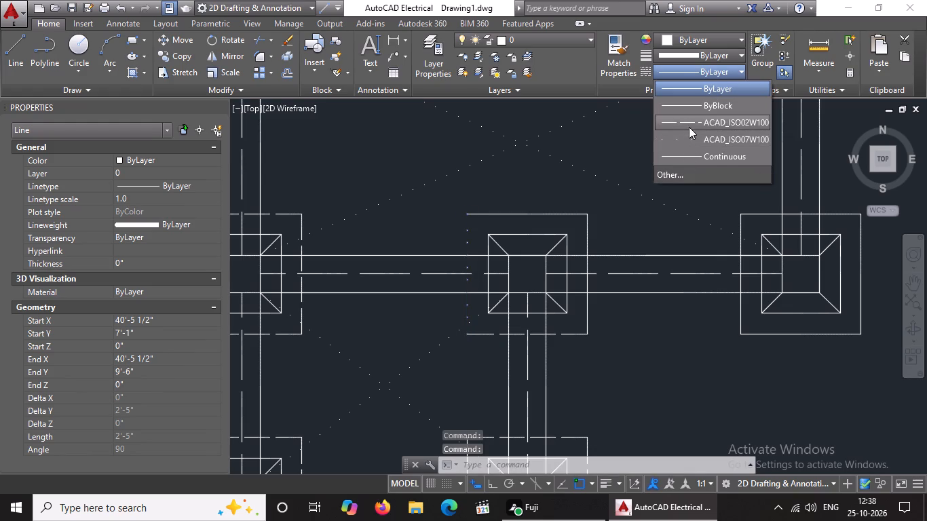
{"action": "left_click", "coordinate": [157, 198]}
{"action": "key", "text": "BackSpace"}
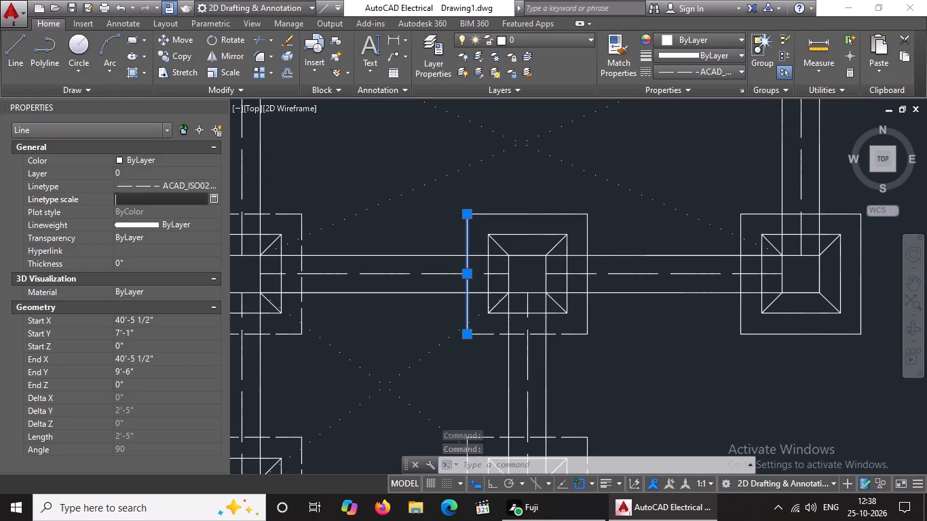
{"action": "key", "text": "BackSpace"}
{"action": "type", "text": "09.5"}
{"action": "key", "text": "Return"}
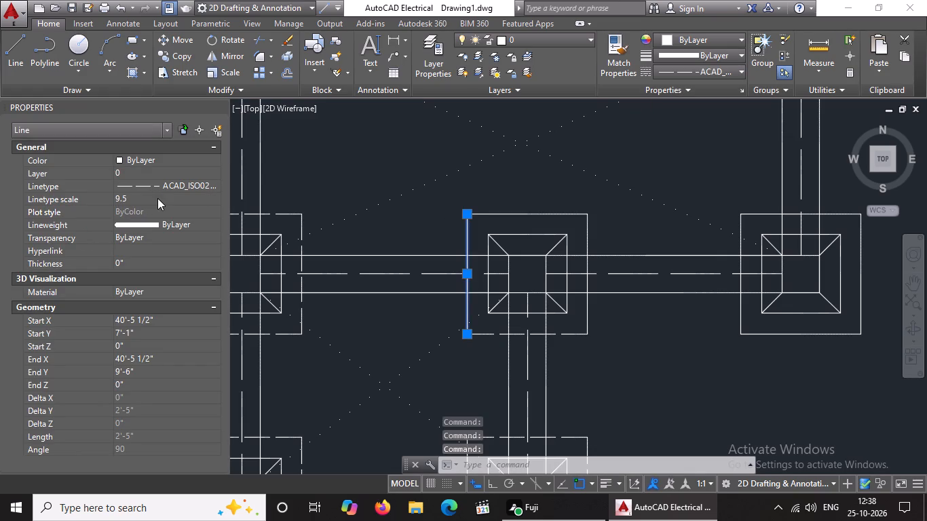
{"action": "left_click", "coordinate": [144, 196]}
{"action": "key", "text": "BackSpace"}
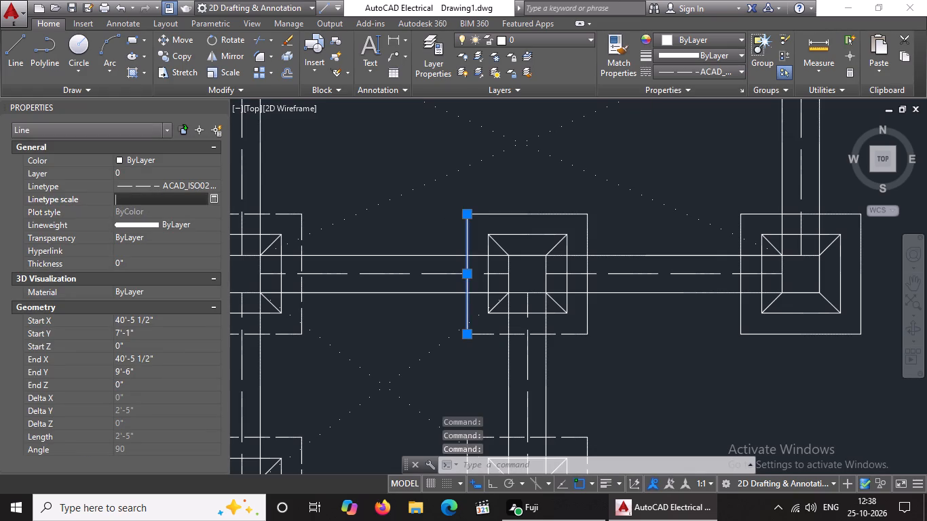
{"action": "key", "text": "BackSpace"}
{"action": "key", "text": "BackSpace"}
{"action": "type", "text": "0.5"}
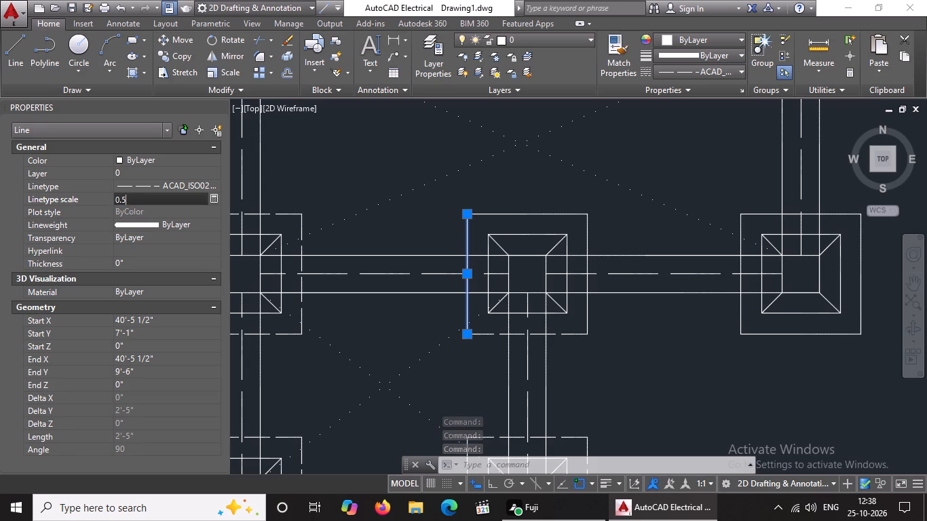
{"action": "key", "text": "Return"}
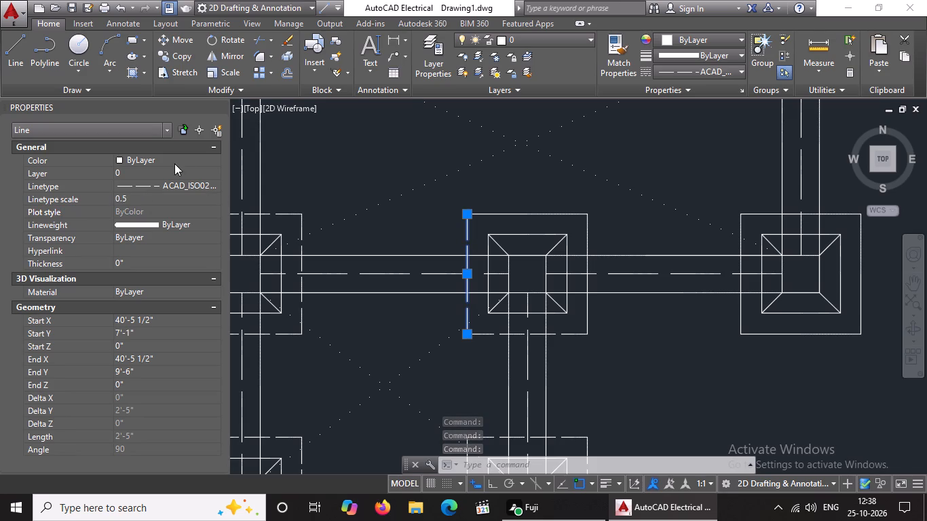
Give the northern outer edge of the middle footing in the third row from the south the ACAD_ISO02W100 linetype with linetype scale 0.5.
{"action": "scroll", "coordinate": [278, 231], "scroll_direction": "down", "scroll_amount": 2}
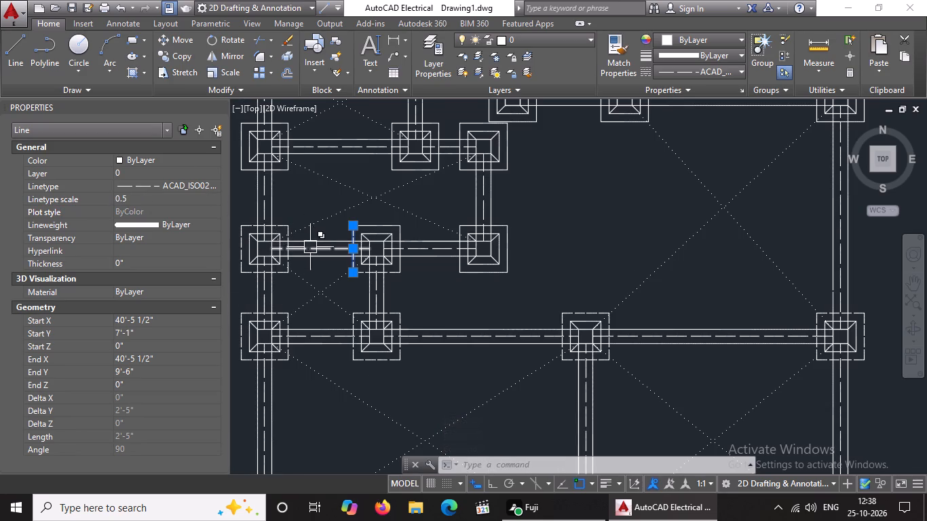
{"action": "scroll", "coordinate": [328, 246], "scroll_direction": "up", "scroll_amount": 2}
{"action": "left_click", "coordinate": [454, 197]}
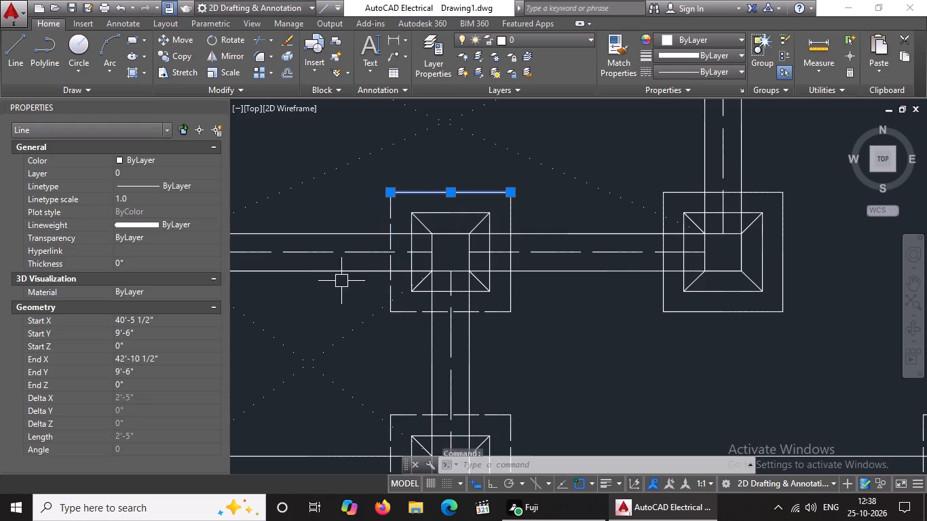
{"action": "left_click", "coordinate": [724, 75]}
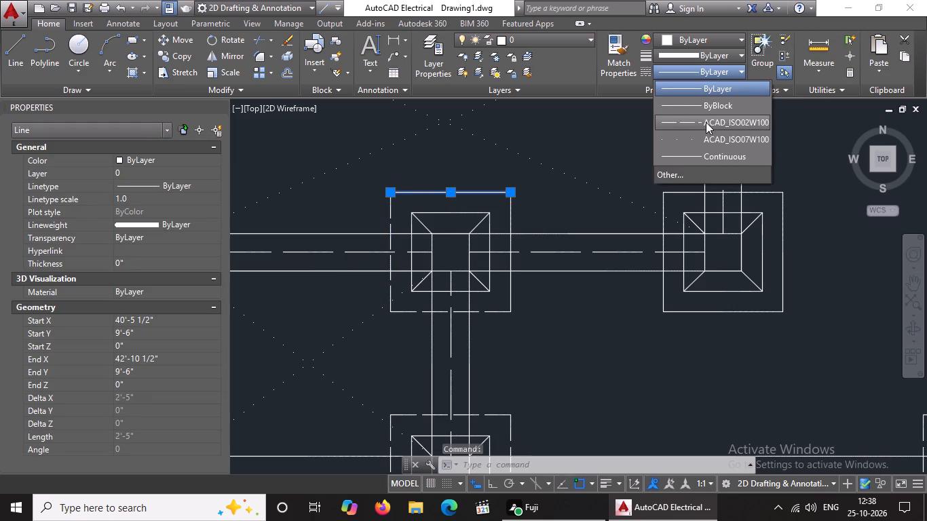
{"action": "left_click", "coordinate": [706, 122]}
{"action": "left_click", "coordinate": [157, 204]}
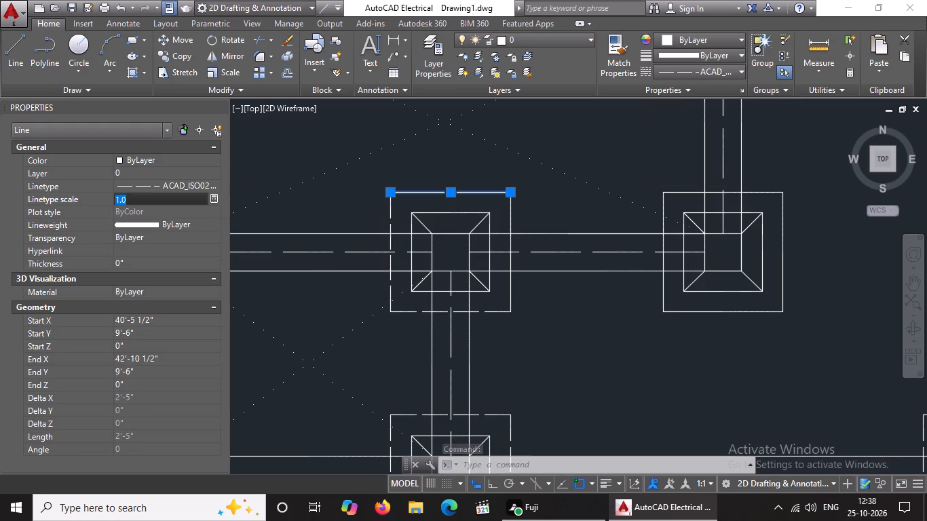
{"action": "key", "text": "BackSpace"}
{"action": "key", "text": "BackSpace"}
{"action": "type", "text": "0.5"}
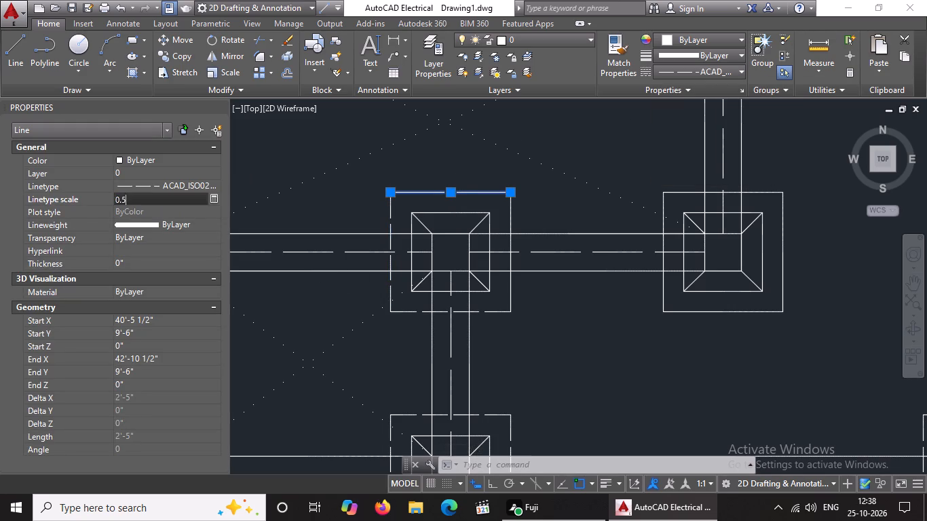
{"action": "key", "text": "Return"}
Give the eastern outer edge of the middle footing in the third row from the south the ACAD_ISO02W100 linetype with linetype scale 0.5.
{"action": "left_click", "coordinate": [512, 298]}
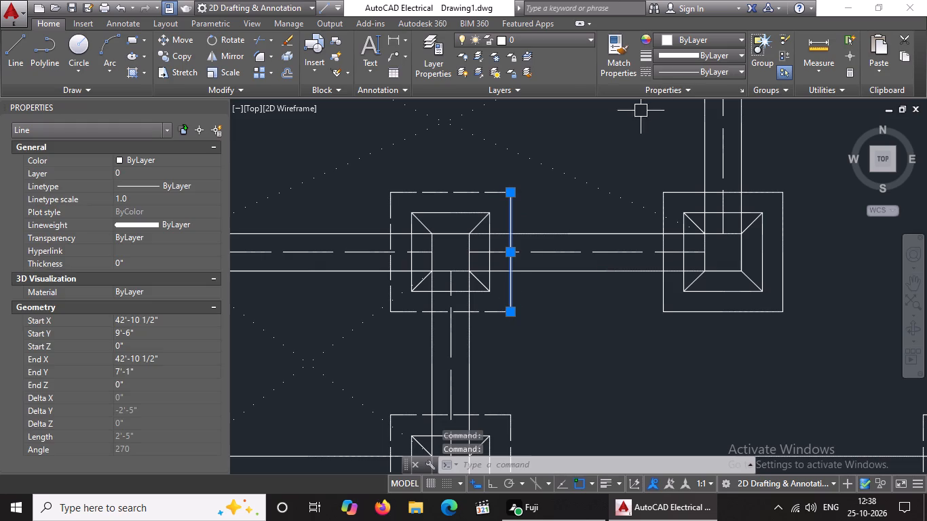
{"action": "left_click", "coordinate": [709, 69]}
{"action": "left_click", "coordinate": [681, 119]}
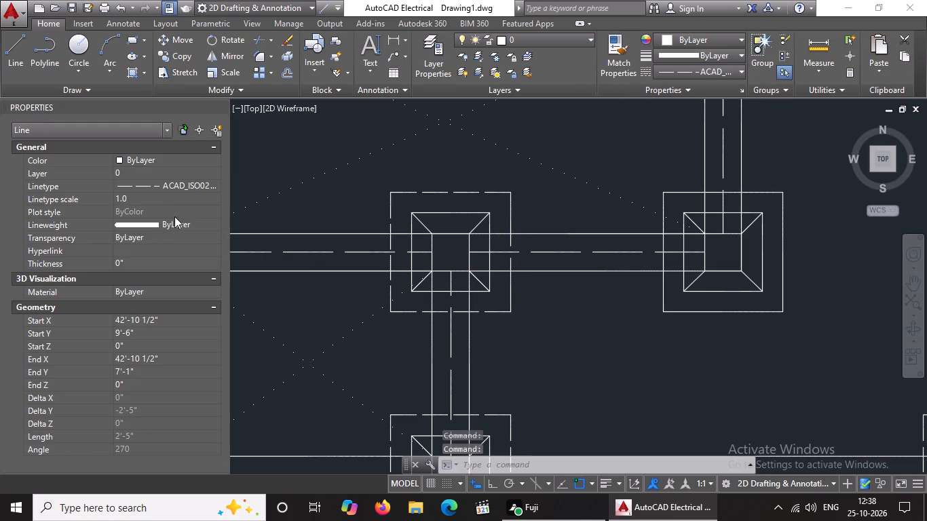
{"action": "left_click", "coordinate": [152, 195]}
{"action": "key", "text": "BackSpace"}
{"action": "key", "text": "BackSpace"}
{"action": "type", "text": "0.5"}
{"action": "key", "text": "Return"}
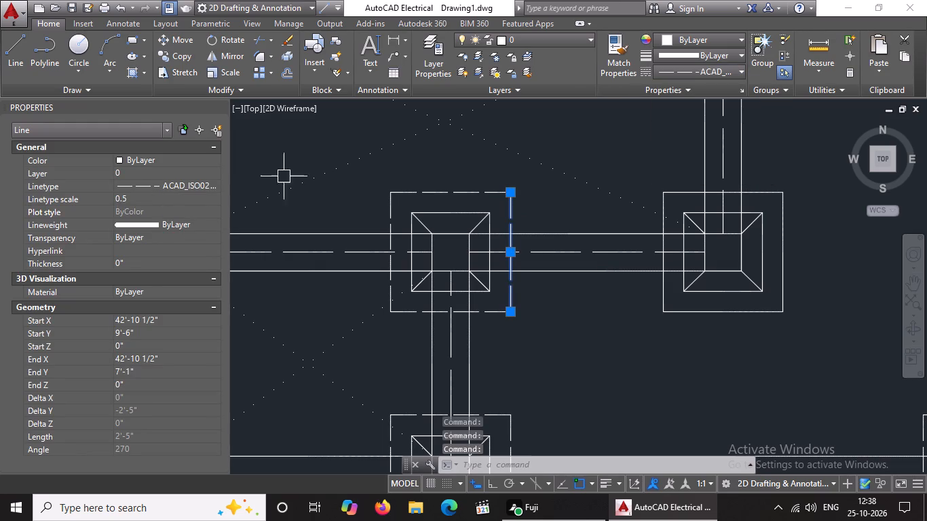
Give the western outer edge of the easternmost footing in the third row from the south the ACAD_ISO02W100 linetype with linetype scale 0.5.
{"action": "left_click", "coordinate": [666, 309]}
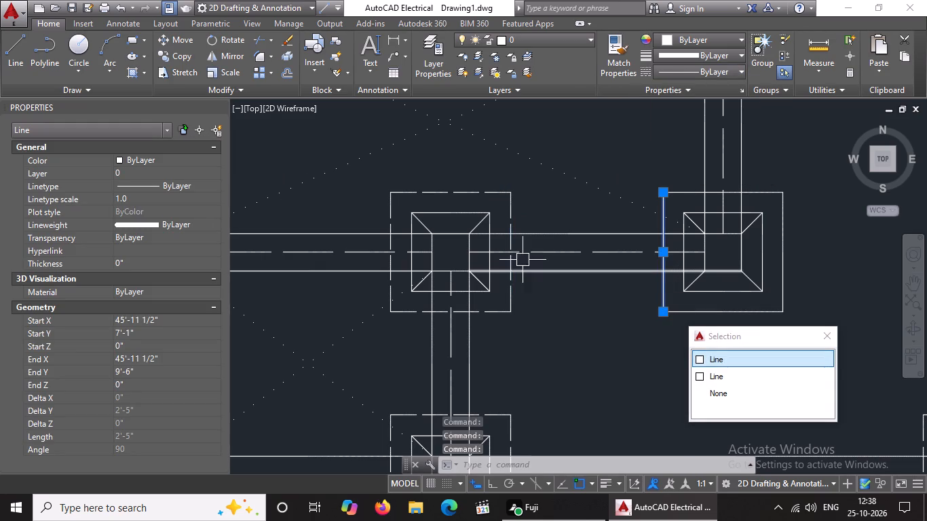
{"action": "left_click", "coordinate": [665, 70]}
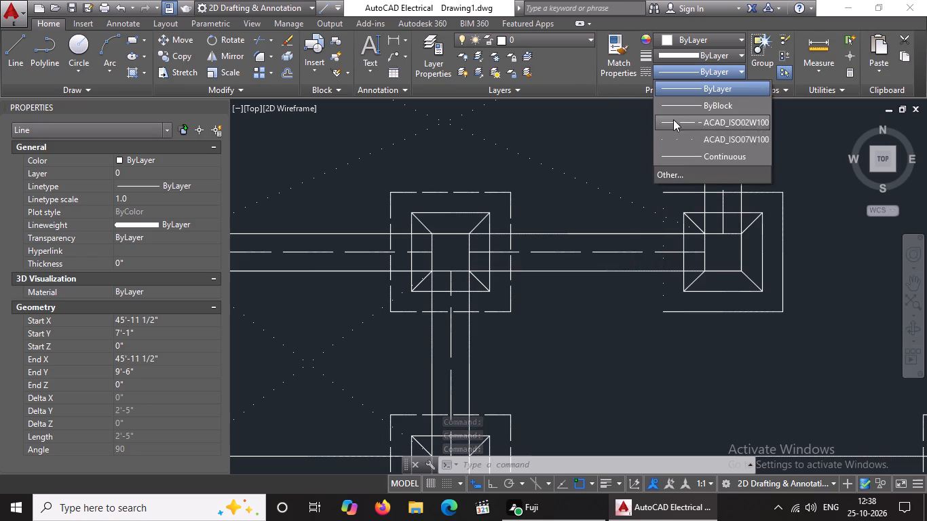
{"action": "left_click", "coordinate": [673, 119]}
{"action": "left_click", "coordinate": [143, 195]}
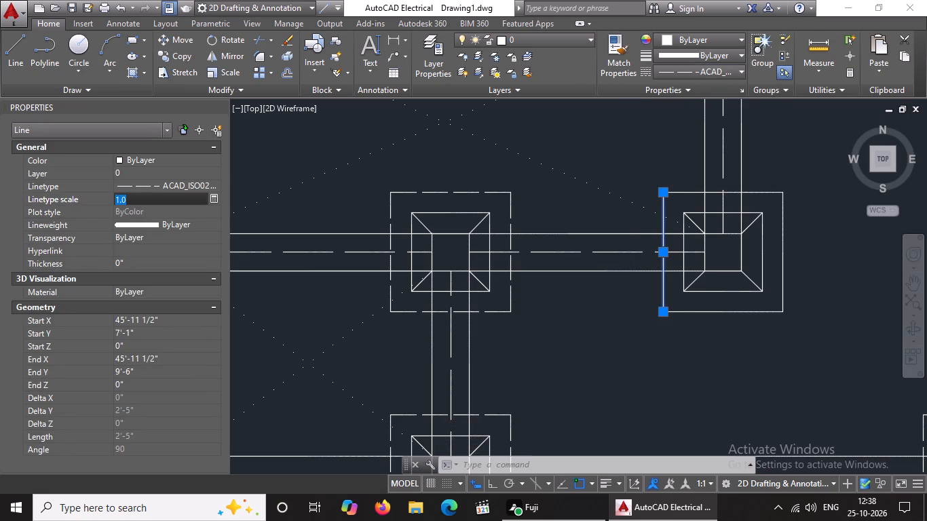
{"action": "key", "text": "BackSpace"}
{"action": "key", "text": "BackSpace"}
{"action": "type", "text": "0.5"}
{"action": "key", "text": "Return"}
Give the northern outer edge of the easternmost footing in the third row from the south the ACAD_ISO02W100 linetype with linetype scale 0.5.
{"action": "left_click", "coordinate": [695, 191]}
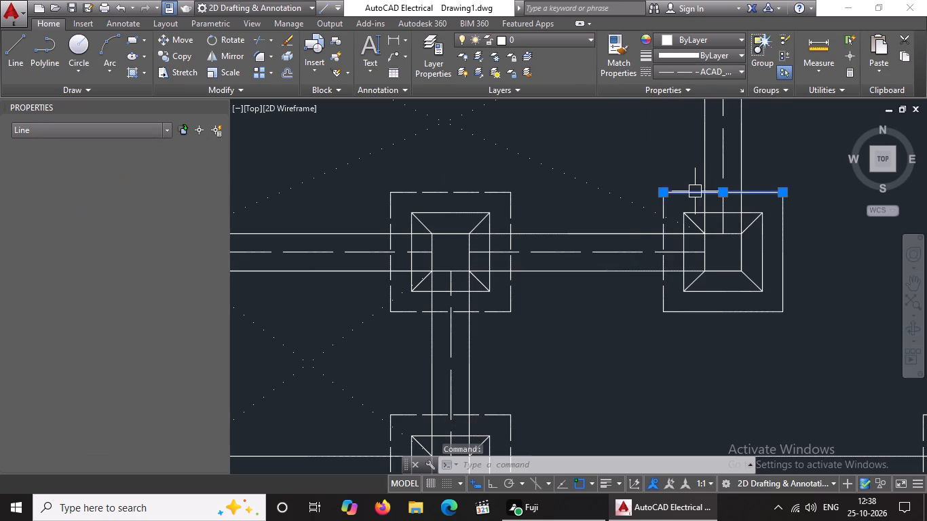
{"action": "left_click", "coordinate": [682, 72]}
{"action": "left_click", "coordinate": [677, 121]}
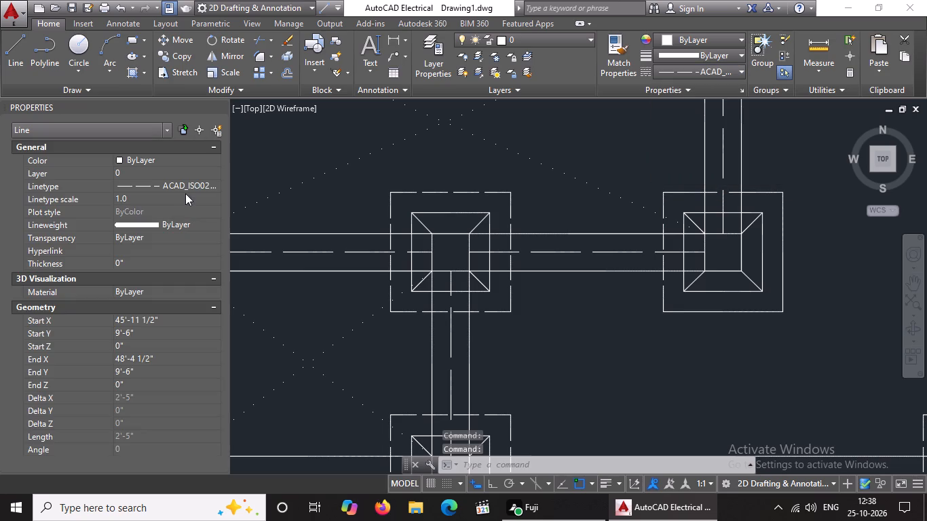
{"action": "left_click", "coordinate": [151, 198]}
{"action": "key", "text": "BackSpace"}
{"action": "key", "text": "BackSpace"}
{"action": "type", "text": "0.5"}
{"action": "key", "text": "Return"}
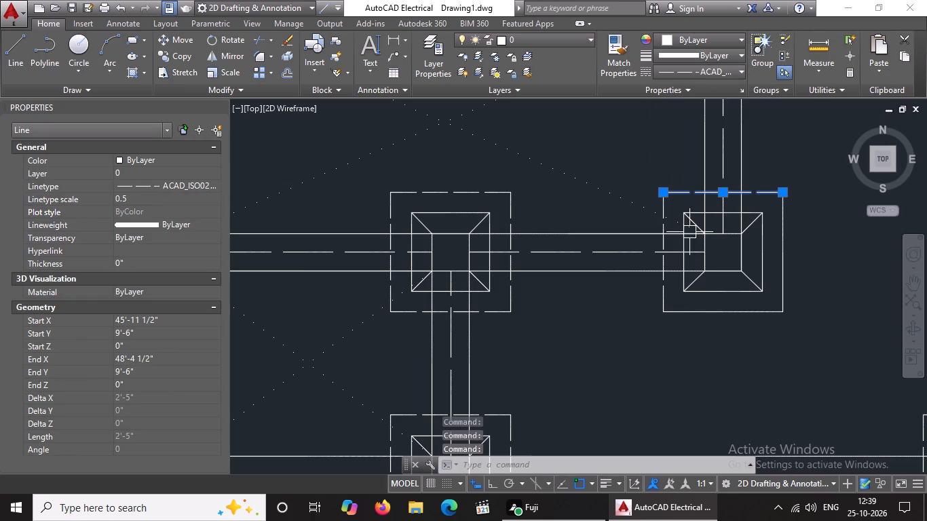
Give the southern outer edge of the easternmost footing in the third row from the south the ACAD_ISO02W100 linetype with linetype scale 0.5.
{"action": "left_click", "coordinate": [711, 317]}
{"action": "left_click", "coordinate": [732, 70]}
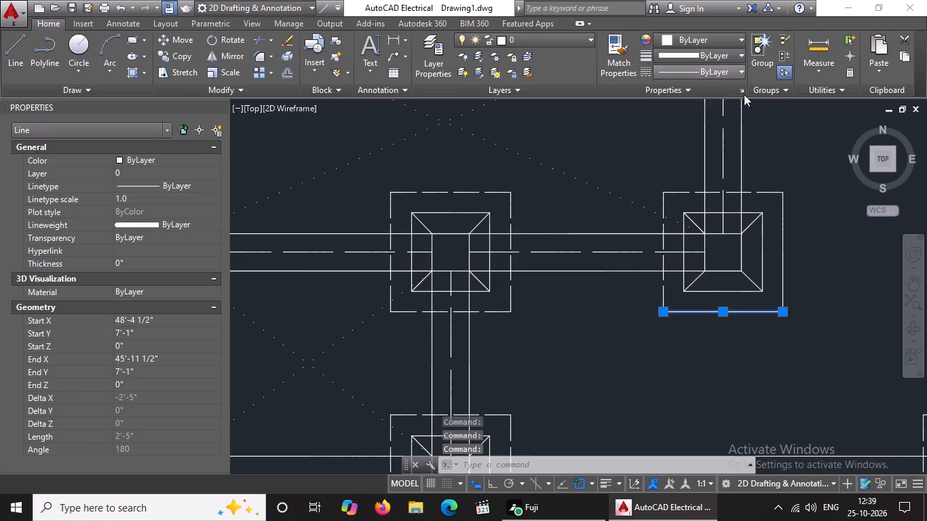
{"action": "left_click", "coordinate": [706, 124]}
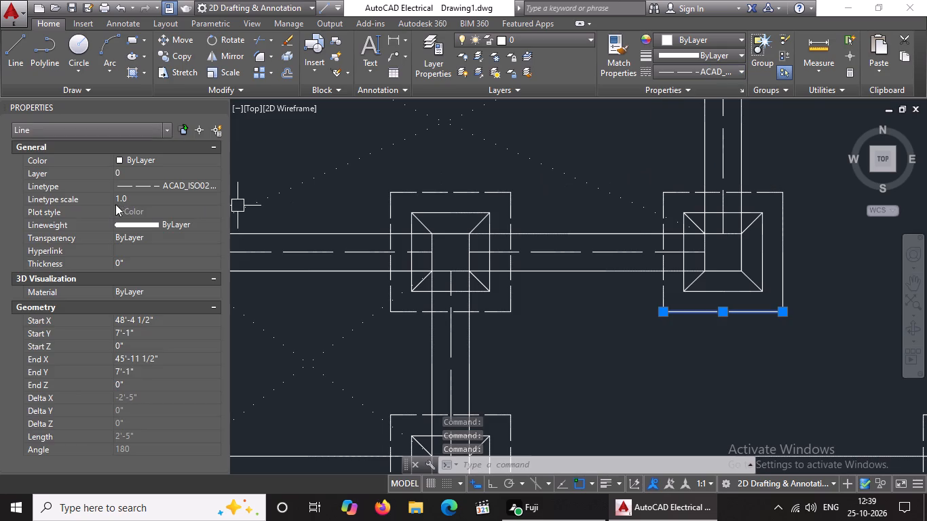
{"action": "left_click", "coordinate": [141, 196]}
{"action": "key", "text": "BackSpace"}
{"action": "key", "text": "BackSpace"}
{"action": "type", "text": "0.5"}
{"action": "key", "text": "Return"}
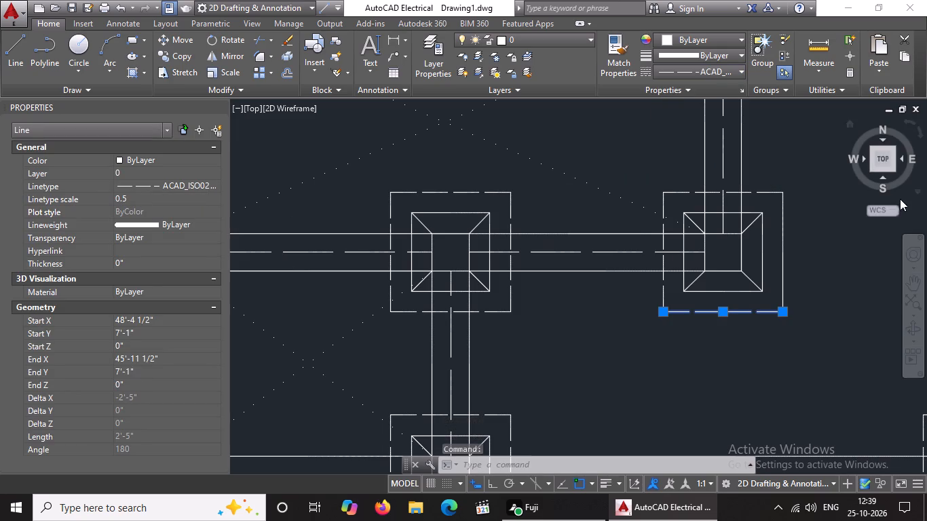
Give the eastern outer edge of the easternmost footing in the third row from the south the ACAD_ISO02W100 linetype with linetype scale 0.5.
{"action": "left_click", "coordinate": [785, 257]}
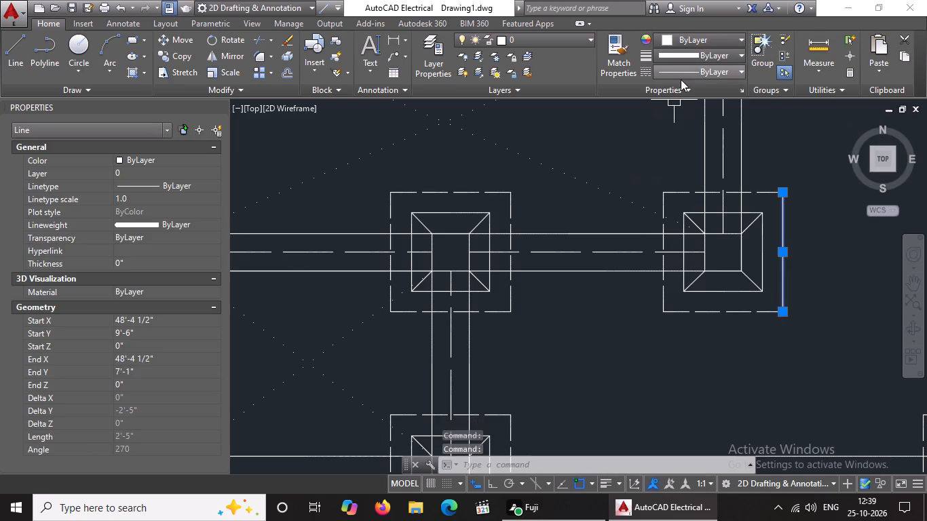
{"action": "left_click", "coordinate": [681, 72]}
{"action": "left_click", "coordinate": [678, 117]}
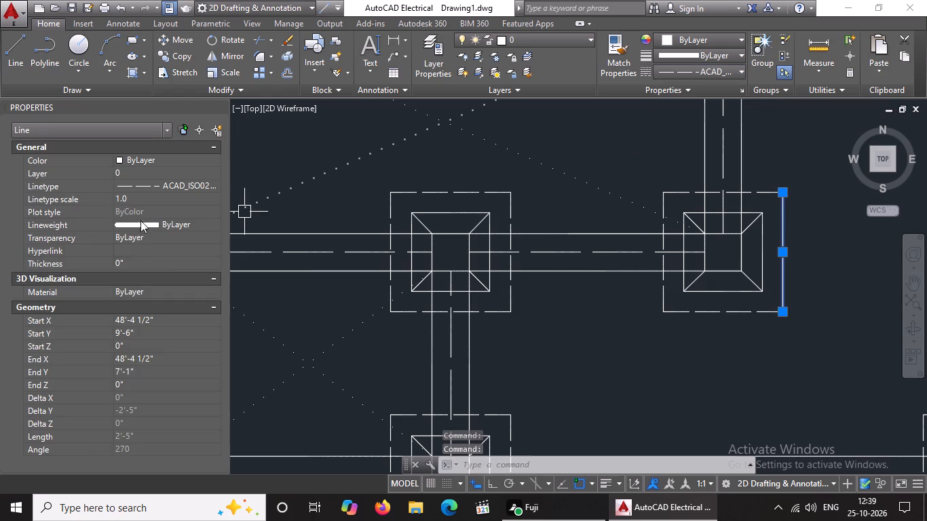
{"action": "left_click", "coordinate": [140, 200]}
{"action": "key", "text": "BackSpace"}
{"action": "key", "text": "BackSpace"}
{"action": "type", "text": "0.5"}
{"action": "key", "text": "Return"}
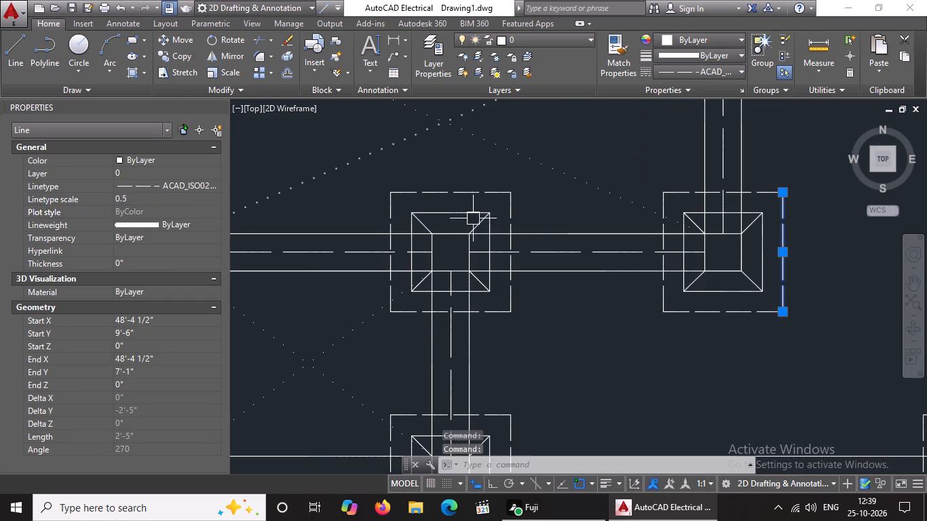
Give the southern outer edge of the westernmost footing in the fourth row from the south the ACAD_ISO02W100 linetype with linetype scale 0.5.
{"action": "scroll", "coordinate": [487, 229], "scroll_direction": "down", "scroll_amount": 5}
{"action": "middle_click_drag", "start_coordinate": [497, 262], "coordinate": [485, 311]}
{"action": "scroll", "coordinate": [396, 261], "scroll_direction": "up", "scroll_amount": 4}
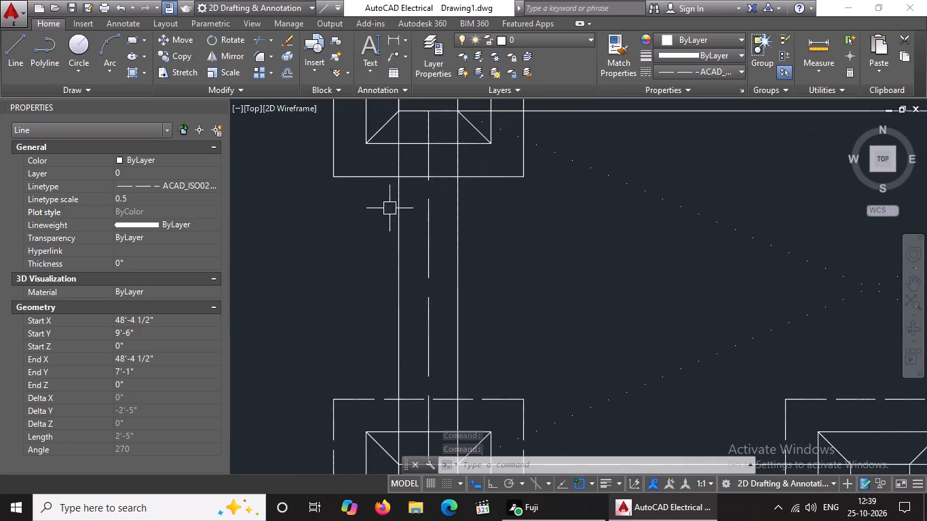
{"action": "left_click", "coordinate": [356, 175]}
{"action": "left_click", "coordinate": [699, 73]}
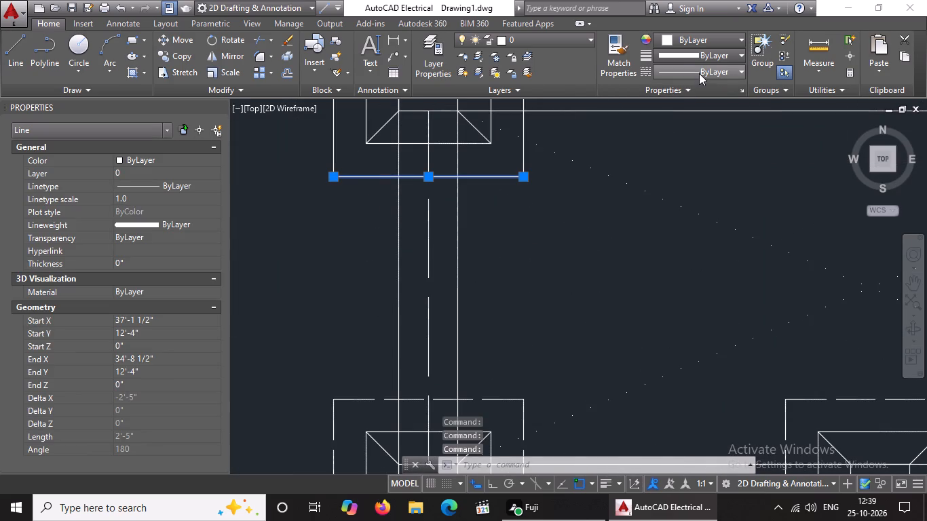
{"action": "left_click", "coordinate": [687, 123]}
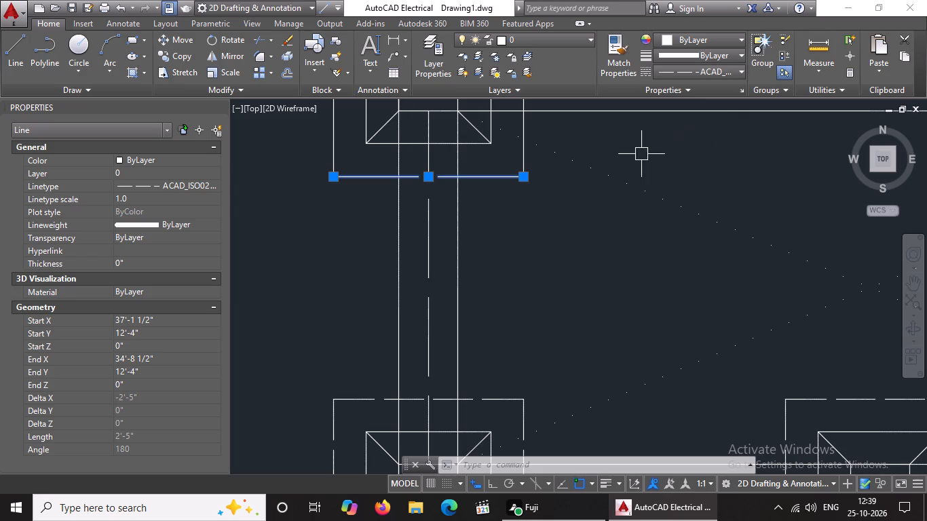
{"action": "left_click", "coordinate": [140, 201]}
{"action": "key", "text": "BackSpace"}
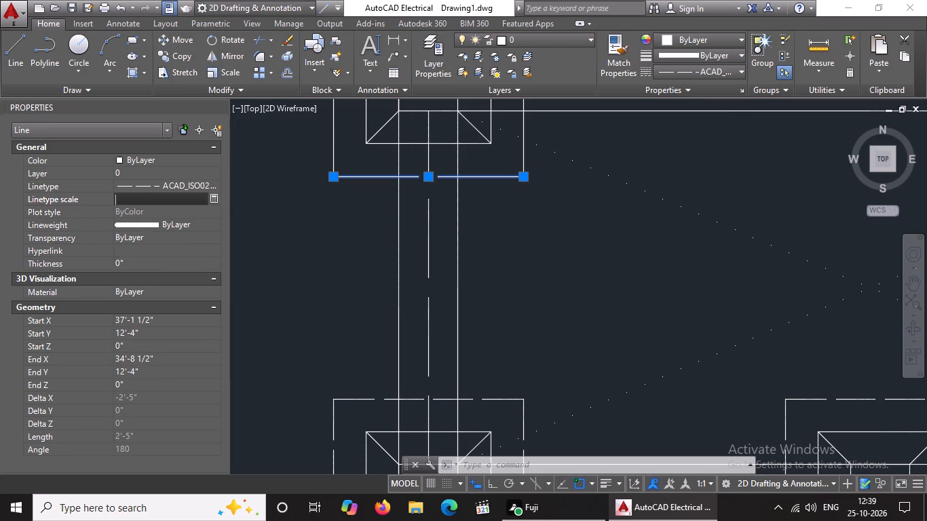
{"action": "key", "text": "BackSpace"}
{"action": "type", "text": "0.5"}
{"action": "key", "text": "Return"}
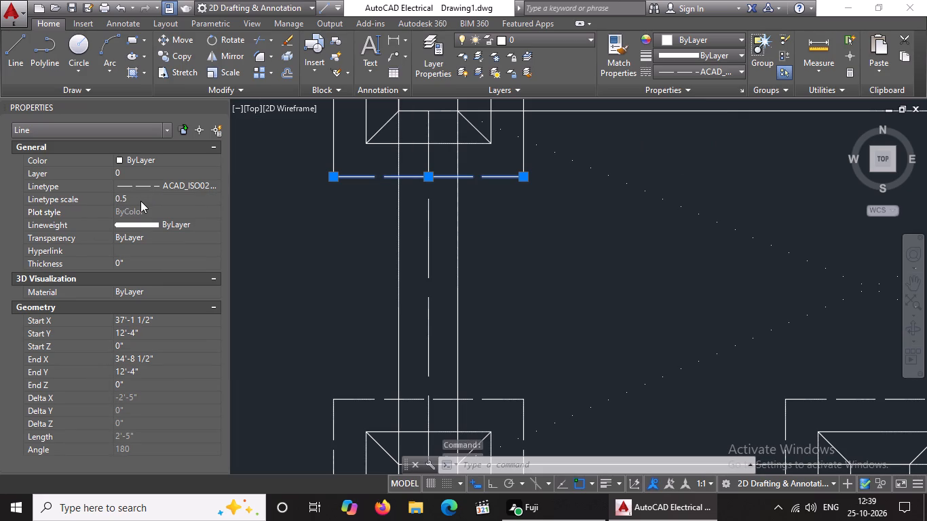
Give the western outer edge of the westernmost footing in the fourth row from the south the ACAD_ISO02W100 linetype with linetype scale 0.5.
{"action": "scroll", "coordinate": [433, 232], "scroll_direction": "down", "scroll_amount": 2}
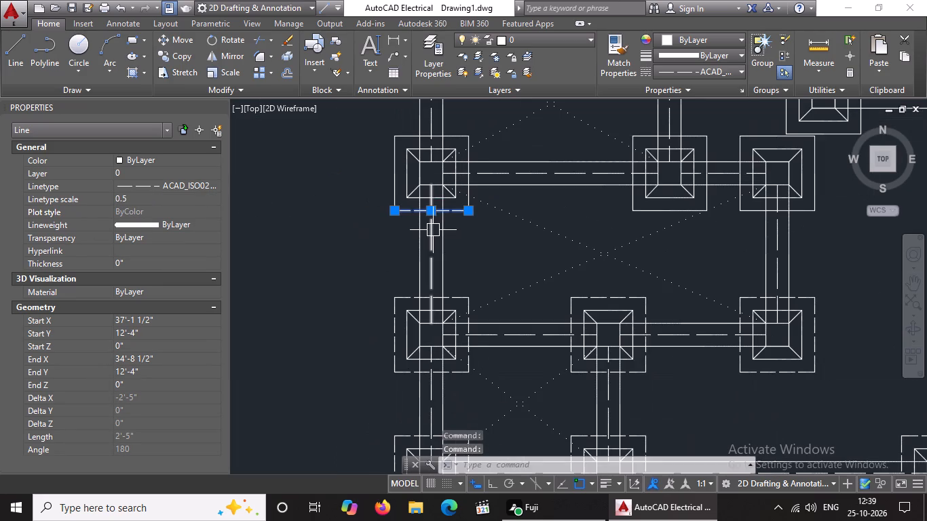
{"action": "middle_click_drag", "start_coordinate": [432, 229], "coordinate": [416, 288]}
{"action": "scroll", "coordinate": [457, 235], "scroll_direction": "up", "scroll_amount": 1}
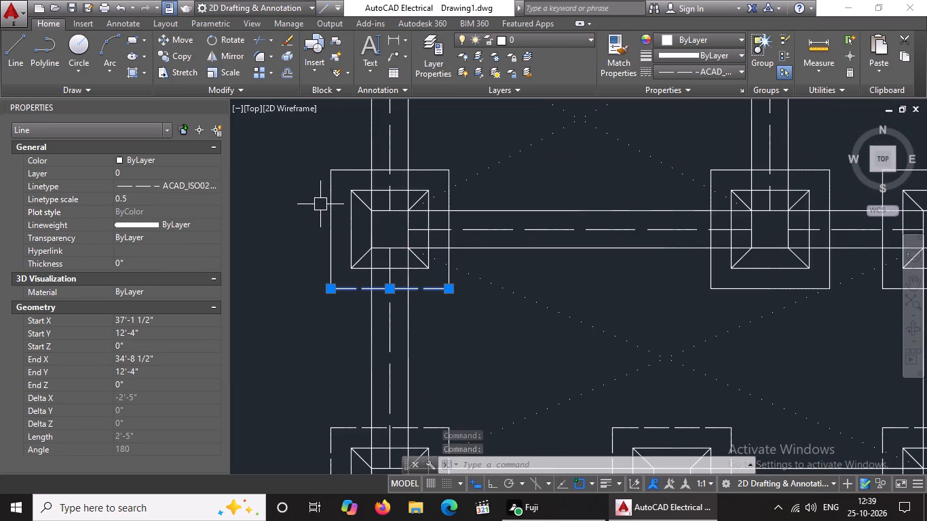
{"action": "left_click", "coordinate": [334, 199]}
{"action": "left_click", "coordinate": [703, 65]}
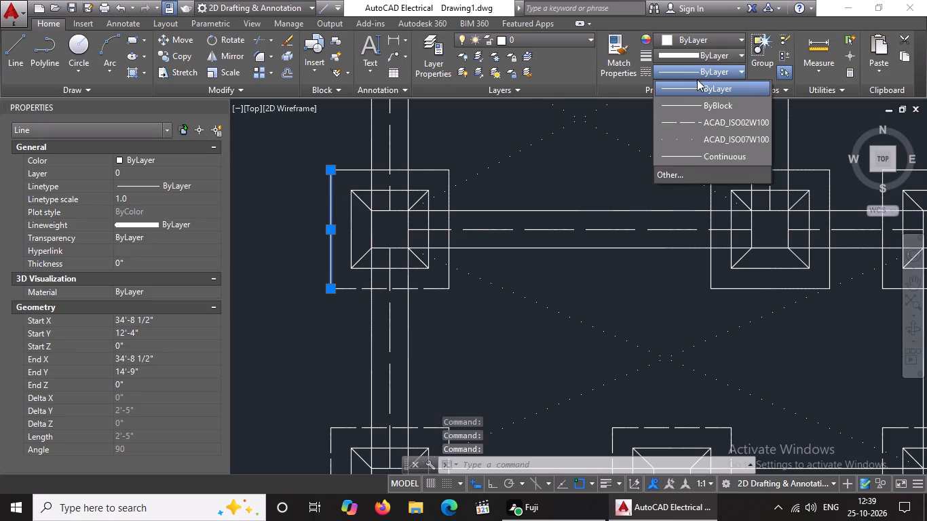
{"action": "left_click", "coordinate": [677, 119]}
{"action": "left_click", "coordinate": [131, 195]}
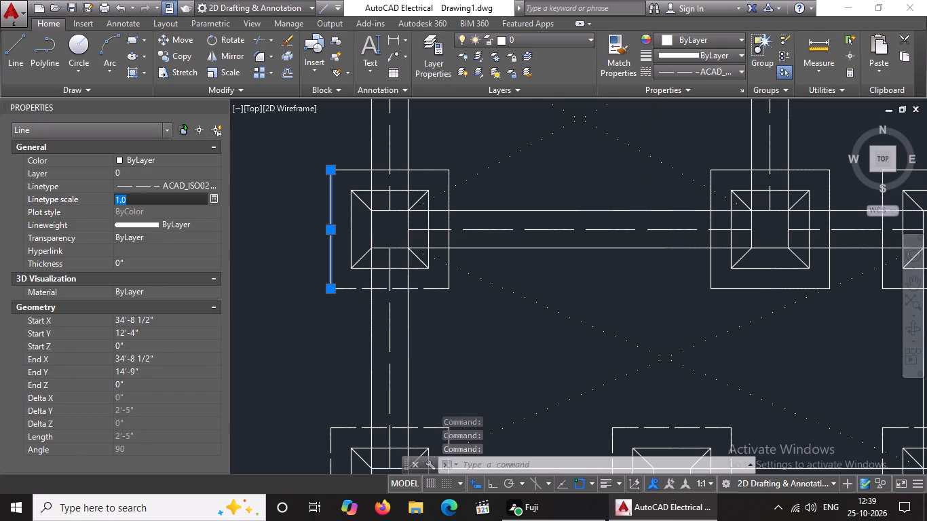
{"action": "key", "text": "BackSpace"}
{"action": "key", "text": "BackSpace"}
{"action": "type", "text": "0.5"}
{"action": "key", "text": "Return"}
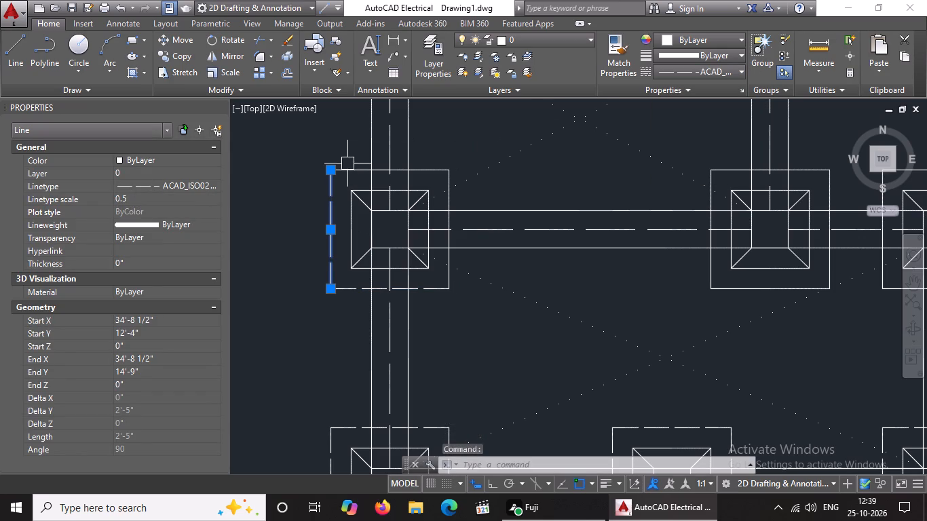
Give the northern outer edge of the westernmost footing in the fourth row from the south the ACAD_ISO02W100 linetype with linetype scale 0.5.
{"action": "left_click", "coordinate": [347, 170]}
{"action": "left_click", "coordinate": [667, 73]}
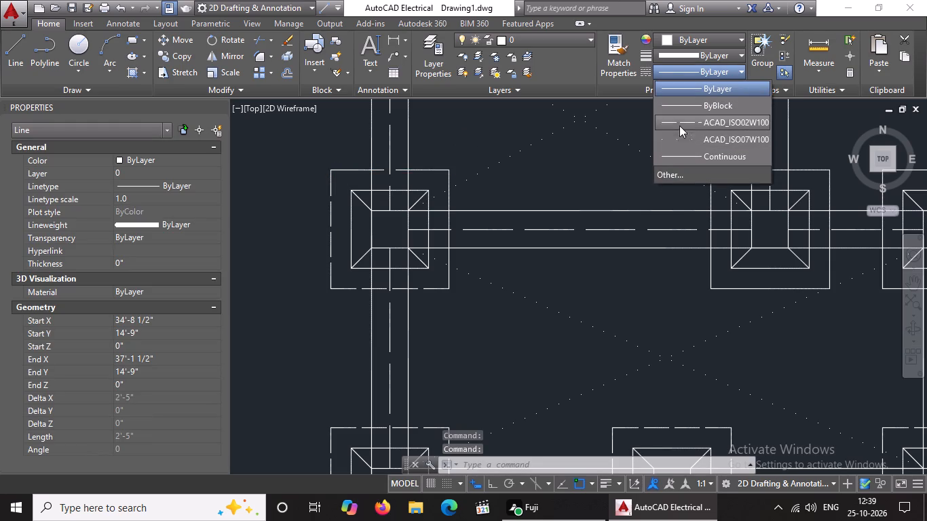
{"action": "left_click_drag", "start_coordinate": [681, 120], "coordinate": [679, 128]}
{"action": "left_click", "coordinate": [141, 196]}
{"action": "key", "text": "BackSpace"}
{"action": "key", "text": "BackSpace"}
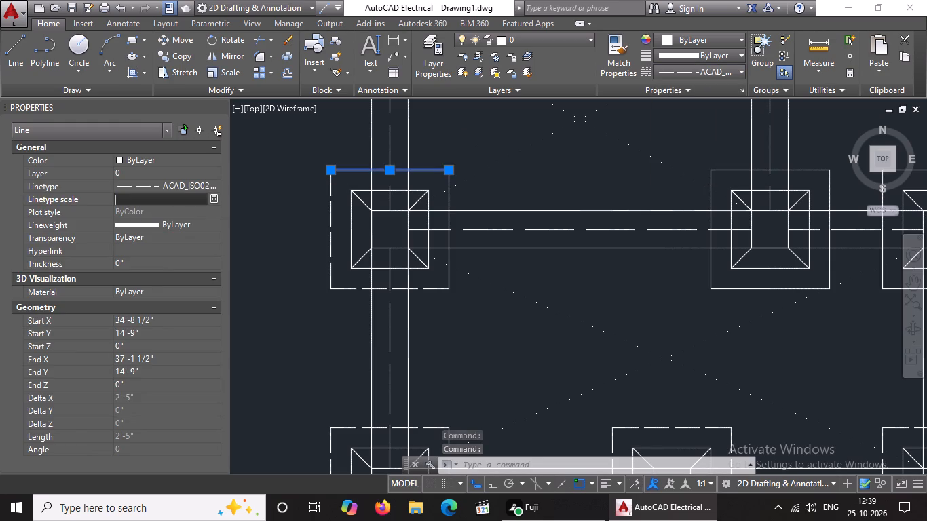
{"action": "type", "text": "0.5"}
{"action": "key", "text": "Return"}
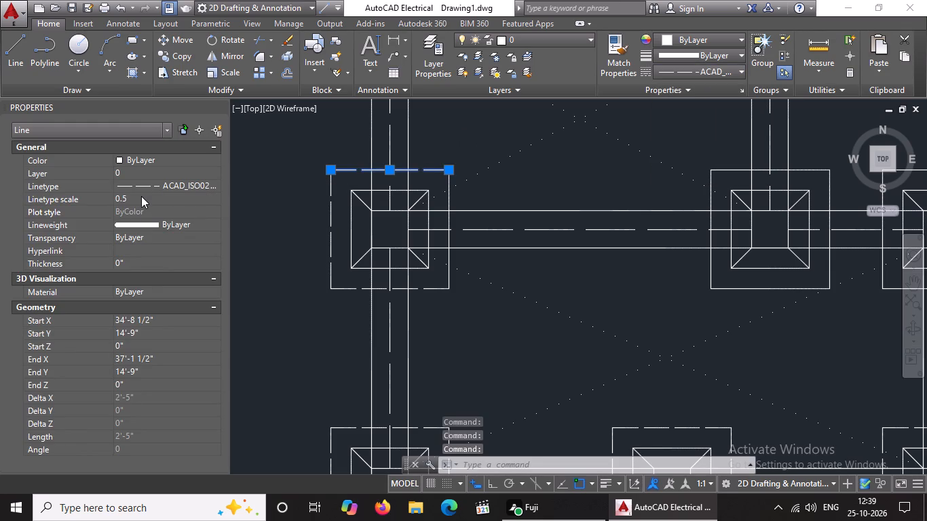
Give the eastern outer edge of the westernmost footing in the fourth row from the south the ACAD_ISO02W100 linetype with linetype scale 0.5.
{"action": "scroll", "coordinate": [464, 200], "scroll_direction": "up", "scroll_amount": 1}
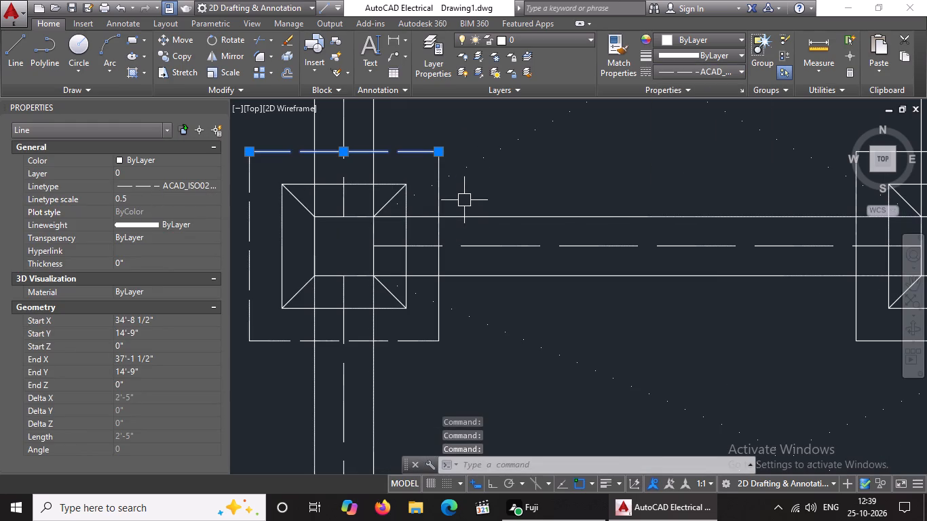
{"action": "left_click", "coordinate": [436, 199]}
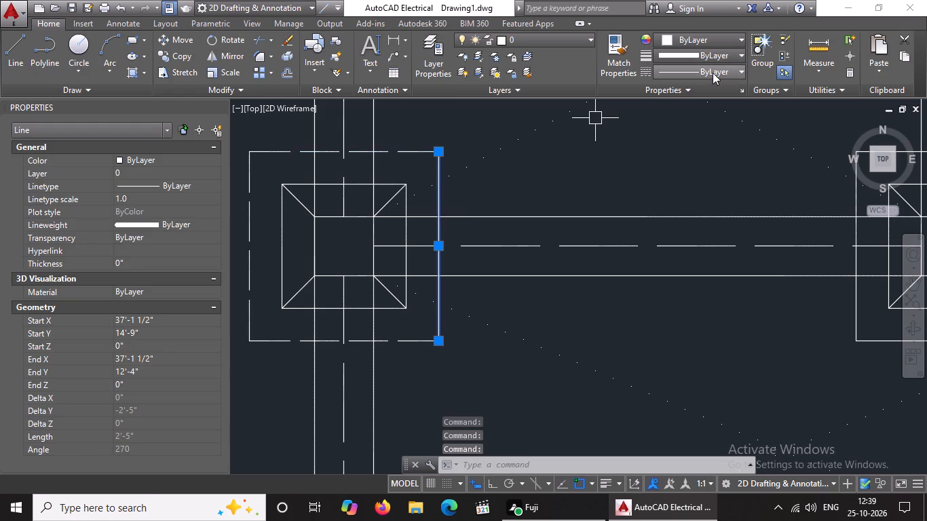
{"action": "left_click", "coordinate": [713, 73]}
{"action": "left_click", "coordinate": [687, 121]}
{"action": "left_click", "coordinate": [148, 197]}
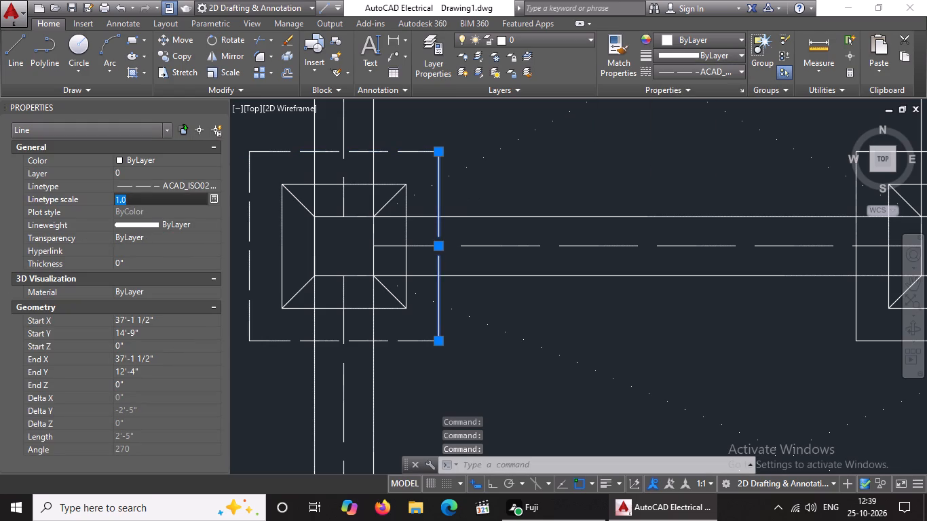
{"action": "key", "text": "BackSpace"}
{"action": "key", "text": "BackSpace"}
{"action": "type", "text": "0.5"}
{"action": "key", "text": "Return"}
Give the southern outer edge of the middle footing in the fourth row from the south the ACAD_ISO02W100 linetype with linetype scale 0.5.
{"action": "scroll", "coordinate": [457, 243], "scroll_direction": "down", "scroll_amount": 4}
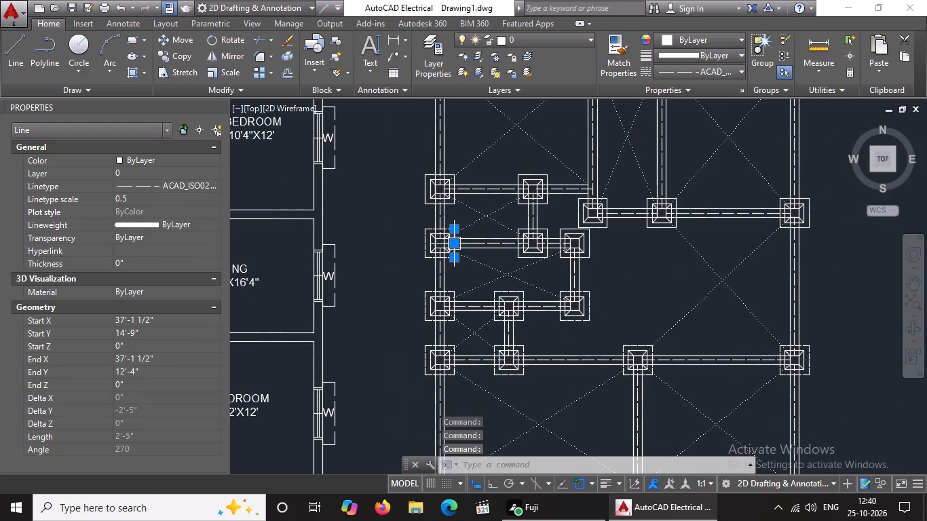
{"action": "scroll", "coordinate": [537, 258], "scroll_direction": "up", "scroll_amount": 2}
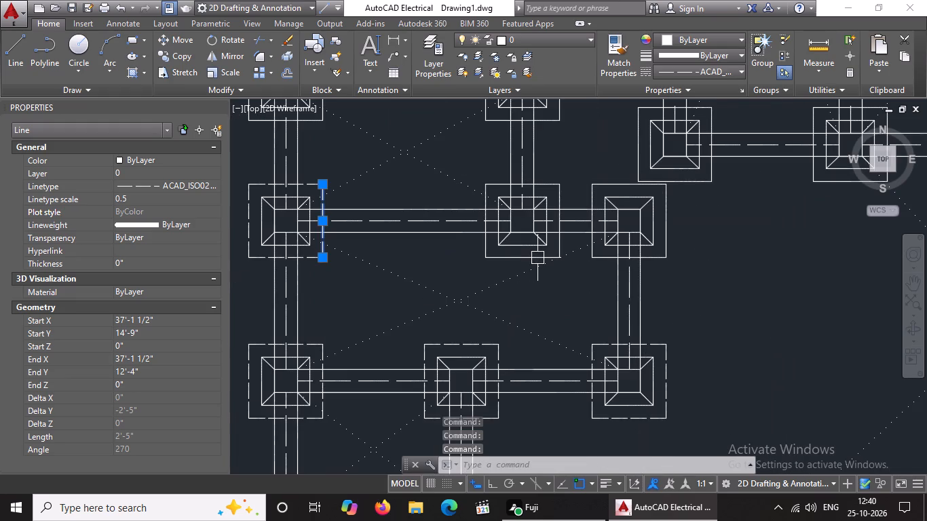
{"action": "scroll", "coordinate": [515, 259], "scroll_direction": "up", "scroll_amount": 2}
{"action": "left_click", "coordinate": [494, 254]}
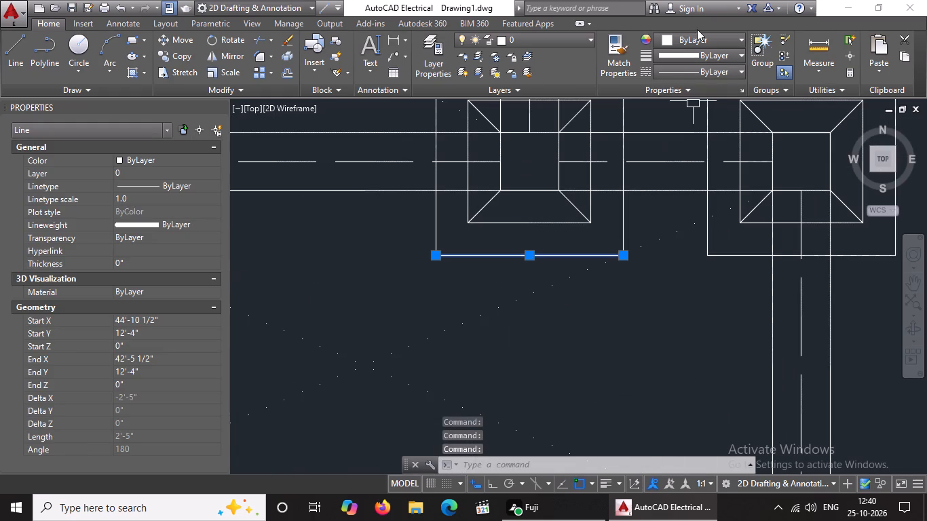
{"action": "left_click", "coordinate": [699, 71]}
{"action": "left_click", "coordinate": [686, 119]}
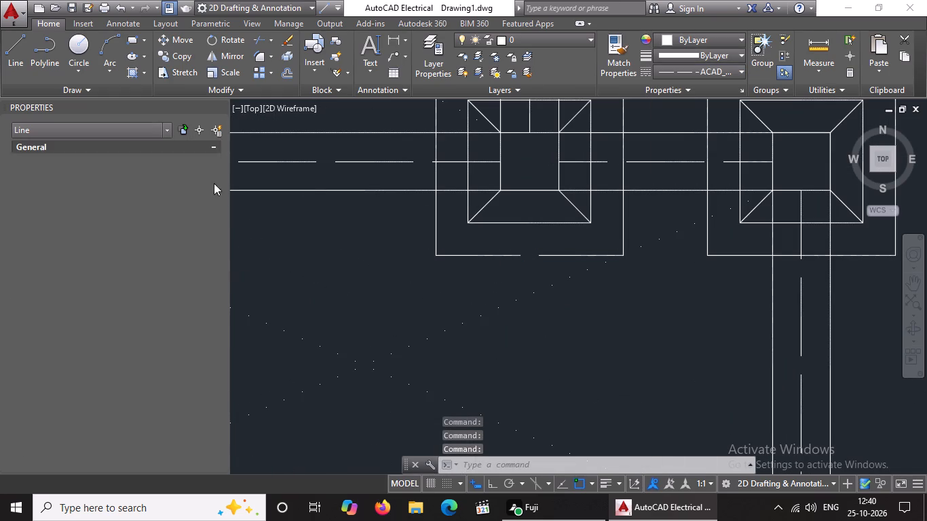
{"action": "left_click", "coordinate": [157, 199]}
{"action": "key", "text": "BackSpace"}
{"action": "key", "text": "BackSpace"}
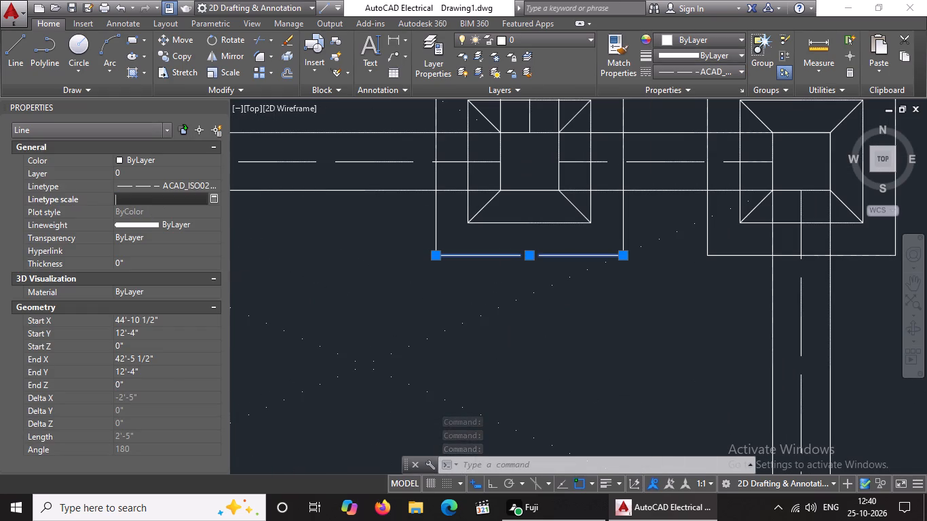
{"action": "type", "text": "0.5"}
{"action": "key", "text": "Return"}
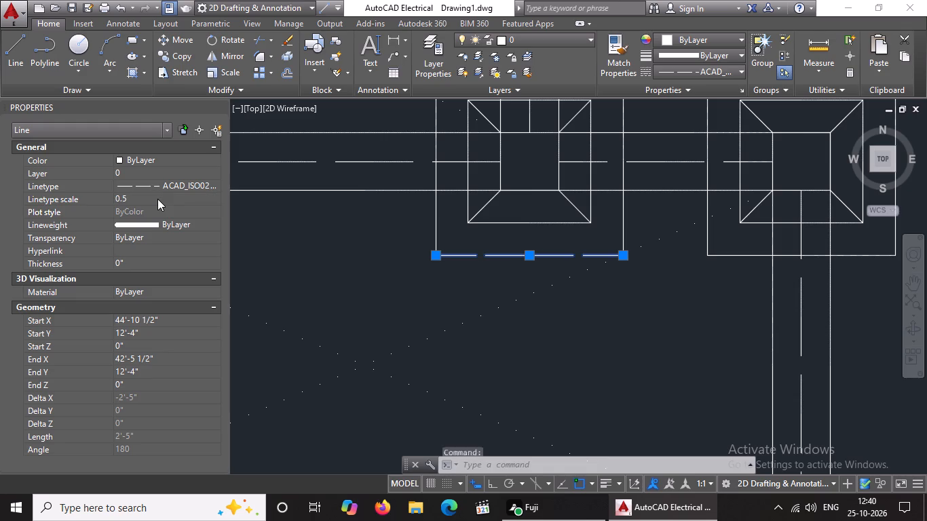
Give the western outer edge of the middle footing in the fourth row from the south the ACAD_ISO02W100 linetype with linetype scale 0.5.
{"action": "left_click", "coordinate": [440, 223]}
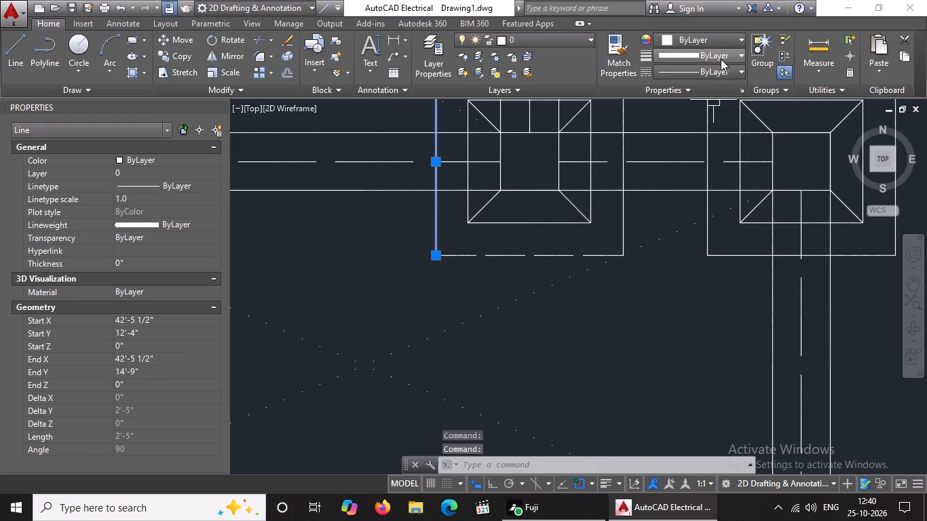
{"action": "left_click", "coordinate": [706, 68]}
{"action": "left_click", "coordinate": [672, 126]}
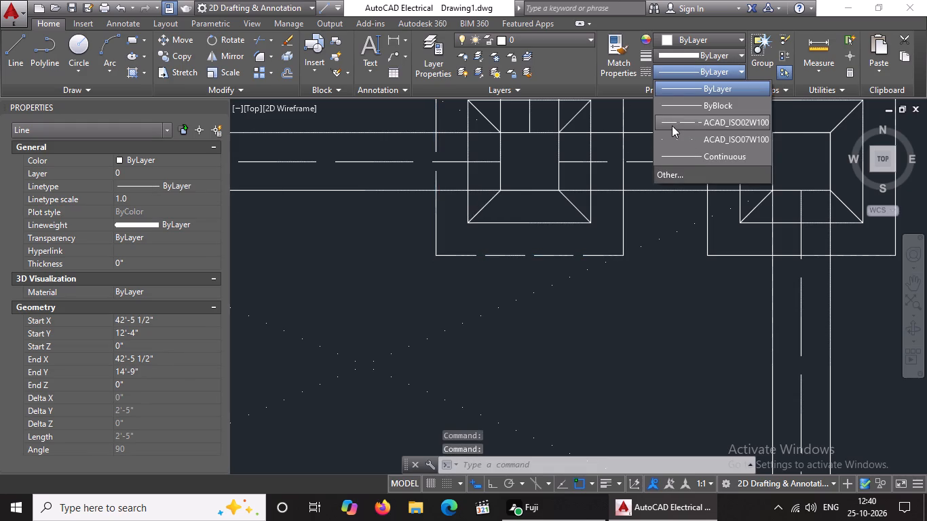
{"action": "left_click", "coordinate": [141, 203]}
{"action": "key", "text": "BackSpace"}
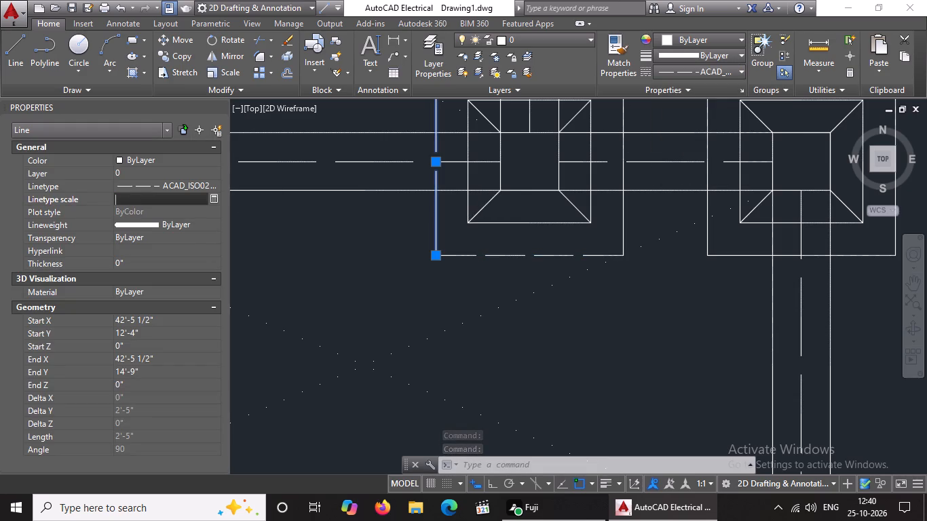
{"action": "key", "text": "BackSpace"}
{"action": "type", "text": "0.5"}
{"action": "key", "text": "Return"}
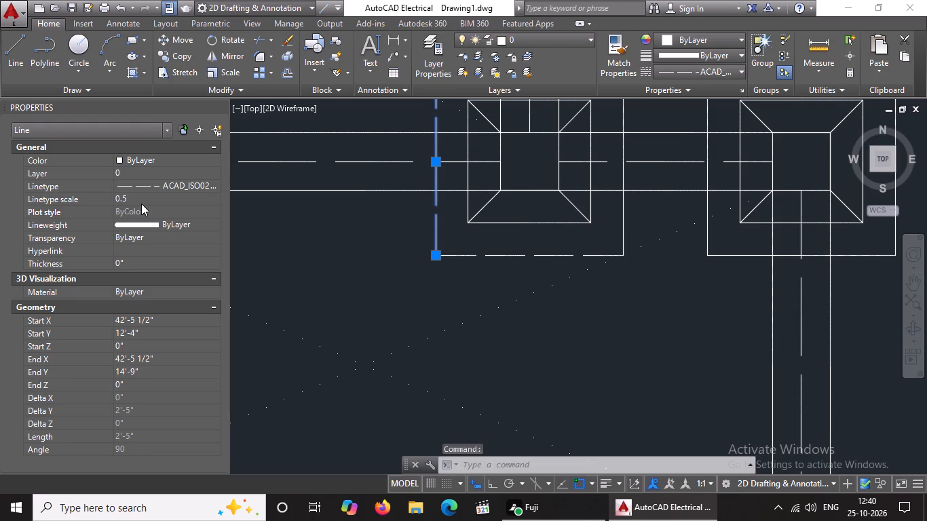
Give the northern outer edge of the middle footing in the fourth row from the south the ACAD_ISO02W100 linetype with linetype scale 0.5.
{"action": "scroll", "coordinate": [539, 224], "scroll_direction": "down", "scroll_amount": 3}
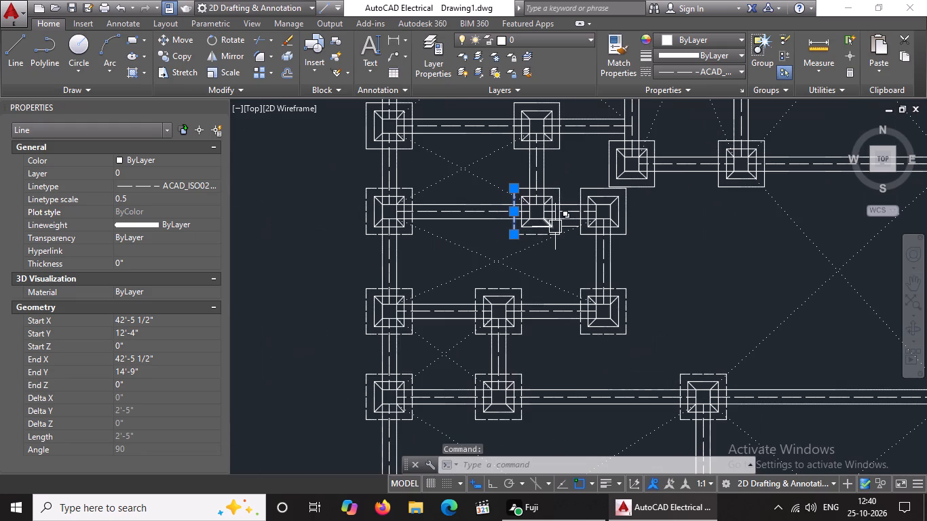
{"action": "scroll", "coordinate": [556, 228], "scroll_direction": "down", "scroll_amount": 1}
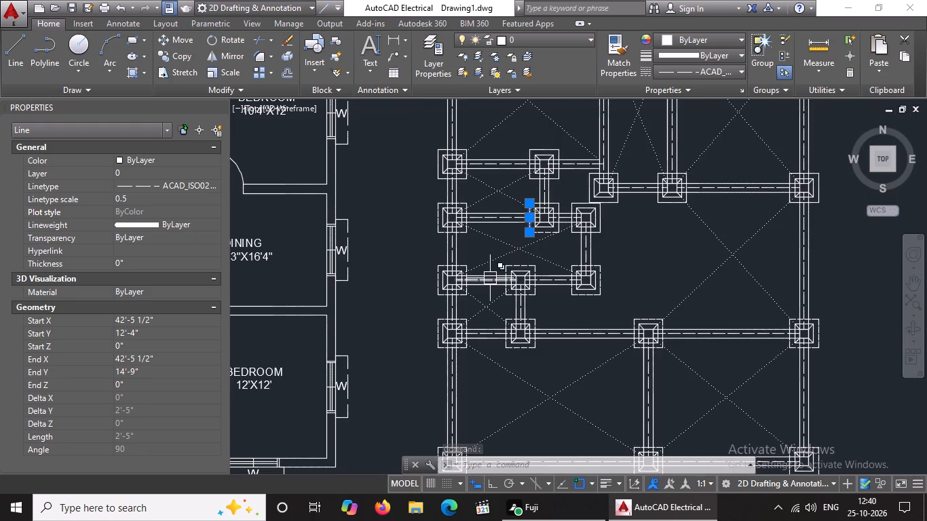
{"action": "scroll", "coordinate": [561, 195], "scroll_direction": "up", "scroll_amount": 4}
{"action": "left_click", "coordinate": [493, 243]}
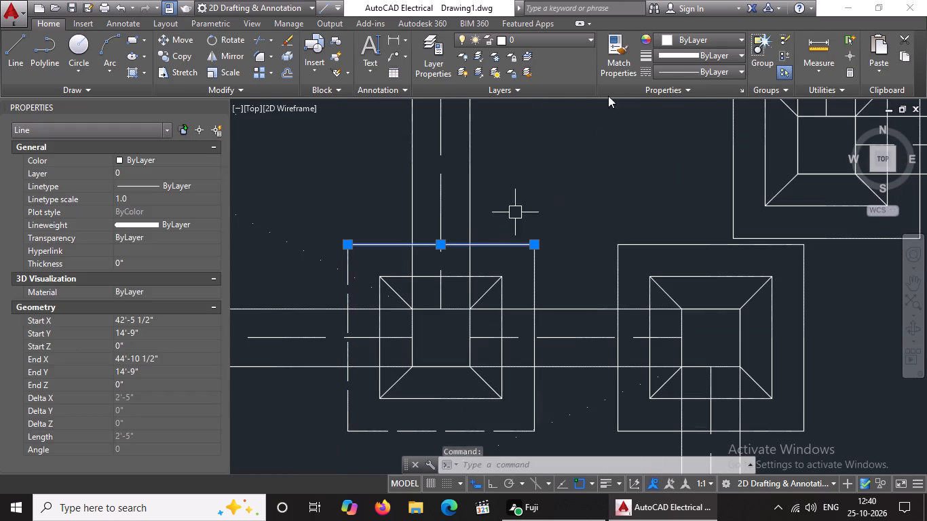
{"action": "left_click", "coordinate": [668, 75]}
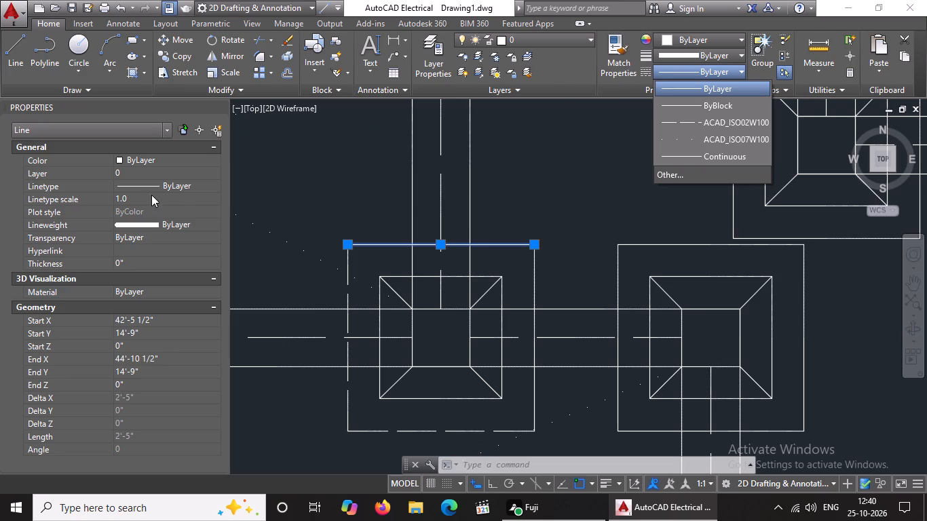
{"action": "left_click", "coordinate": [688, 122]}
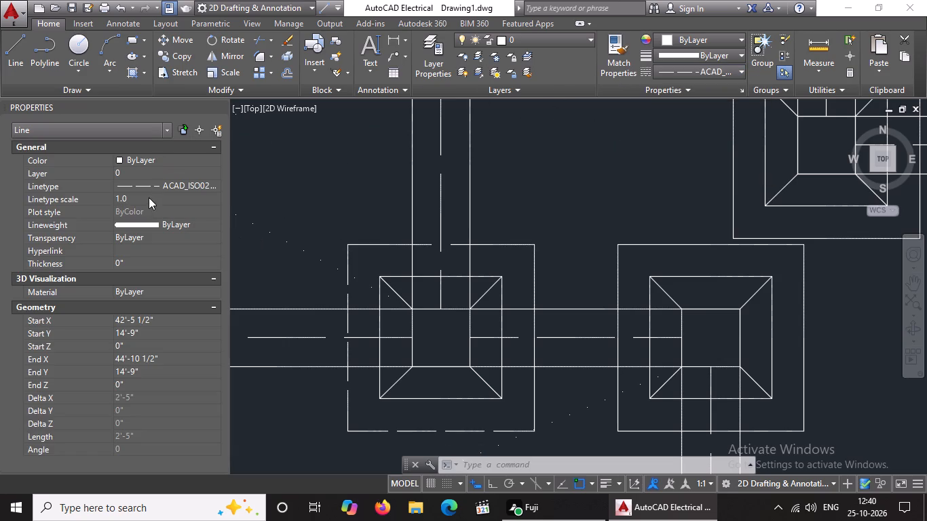
{"action": "left_click", "coordinate": [146, 200]}
{"action": "key", "text": "BackSpace"}
{"action": "type", "text": "0.5"}
{"action": "key", "text": "Return"}
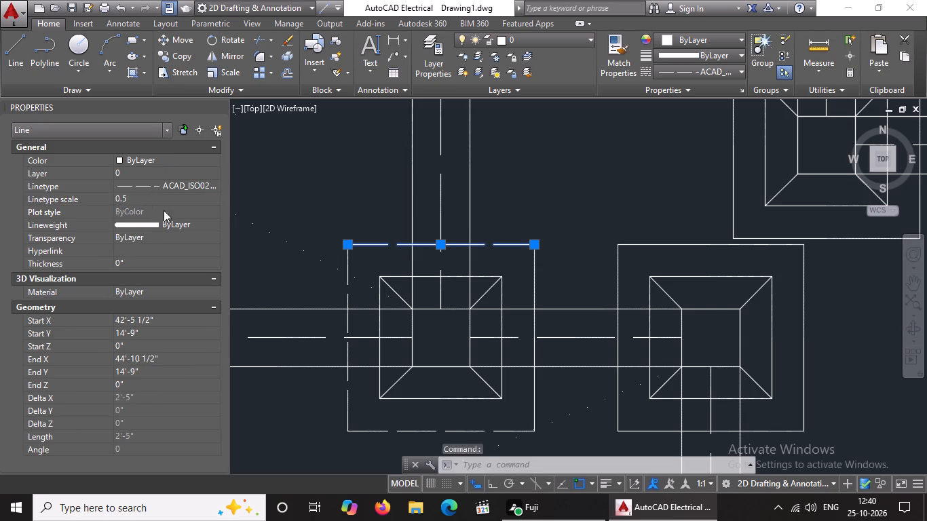
Give the eastern outer edge of the middle footing in the fourth row from the south the ACAD_ISO02W100 linetype with linetype scale 0.5.
{"action": "left_click", "coordinate": [531, 286]}
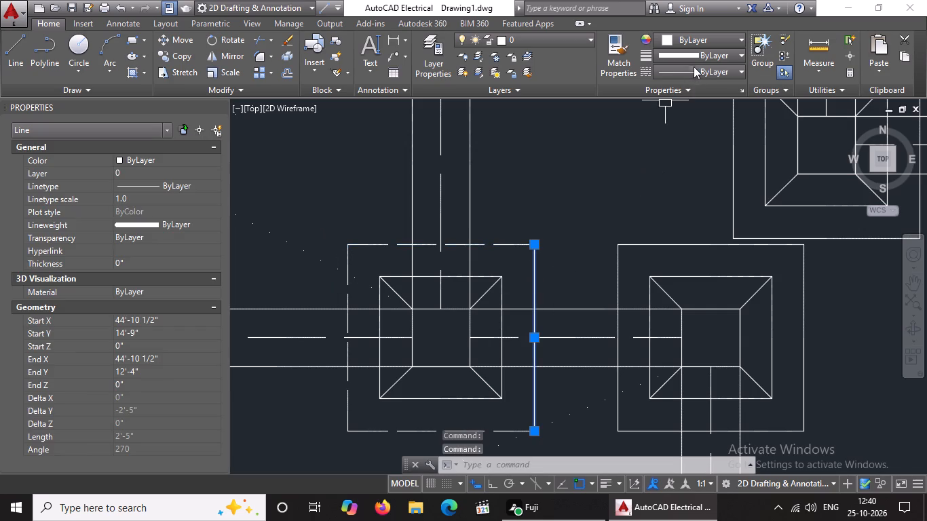
{"action": "left_click", "coordinate": [694, 67]}
{"action": "left_click", "coordinate": [674, 118]}
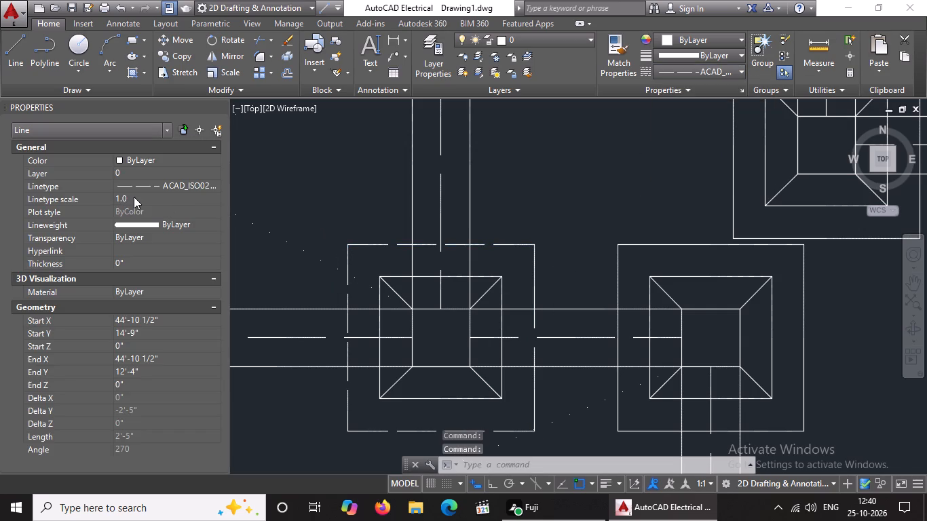
{"action": "left_click", "coordinate": [134, 196]}
{"action": "key", "text": "BackSpace"}
{"action": "key", "text": "BackSpace"}
{"action": "type", "text": "0.5"}
{"action": "key", "text": "Return"}
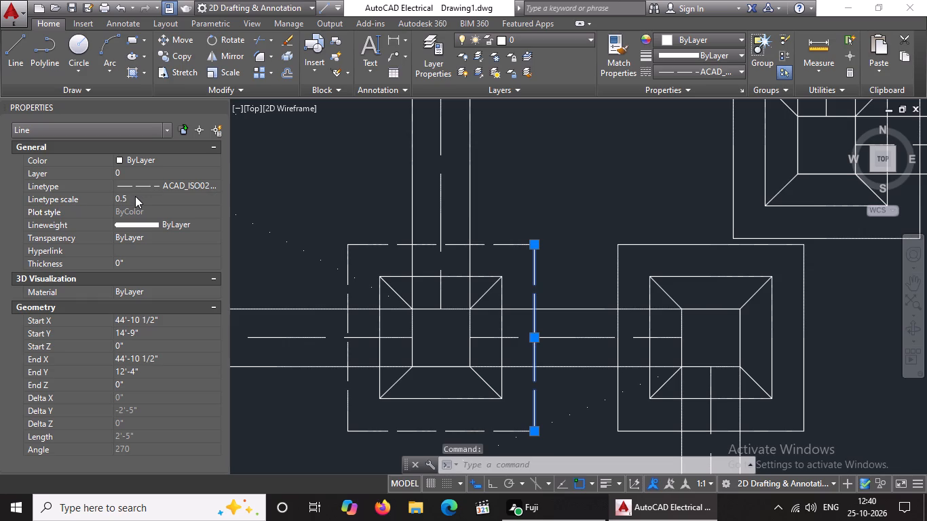
Give the northern outer edge of the easternmost footing in the fourth row from the south the ACAD_ISO02W100 linetype with linetype scale 0.5.
{"action": "scroll", "coordinate": [366, 281], "scroll_direction": "down", "scroll_amount": 3}
{"action": "middle_click_drag", "start_coordinate": [402, 290], "coordinate": [402, 290]}
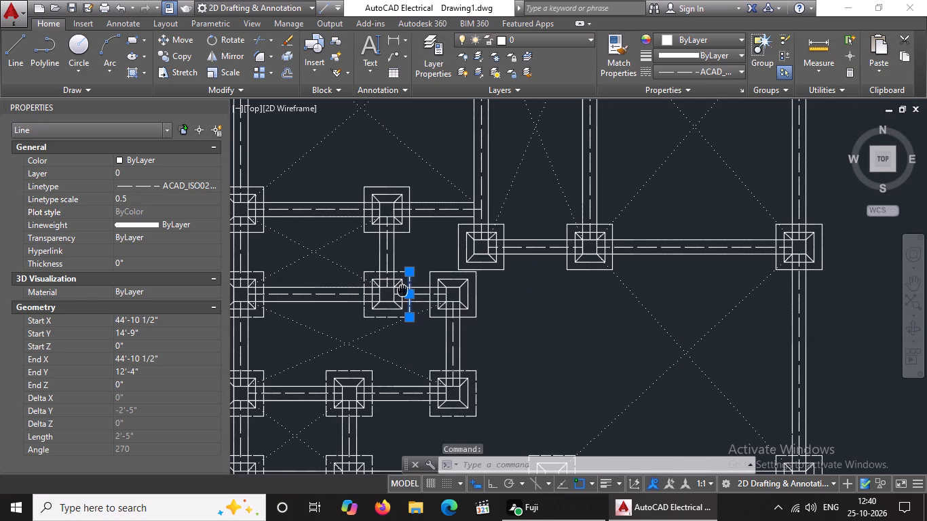
{"action": "middle_click_drag", "start_coordinate": [402, 290], "coordinate": [423, 235]}
{"action": "middle_click_drag", "start_coordinate": [423, 238], "coordinate": [423, 358]}
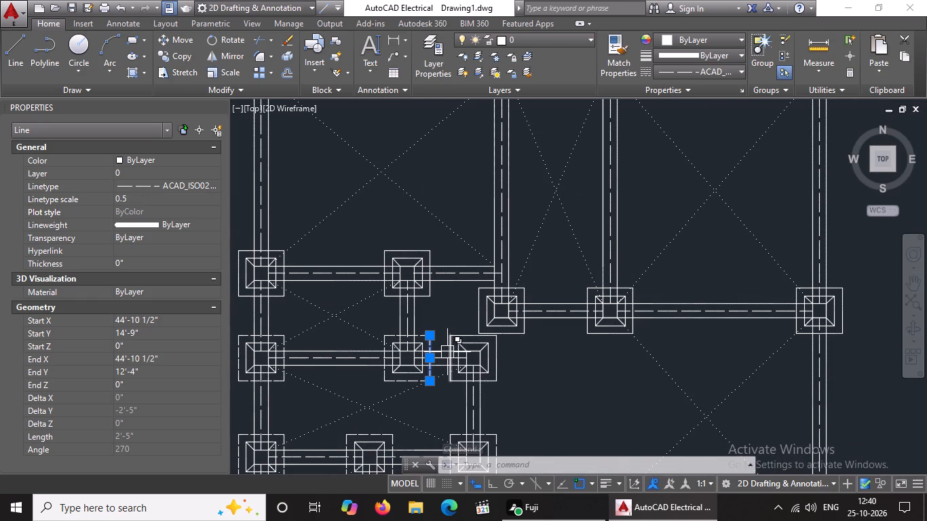
{"action": "scroll", "coordinate": [468, 347], "scroll_direction": "up", "scroll_amount": 3}
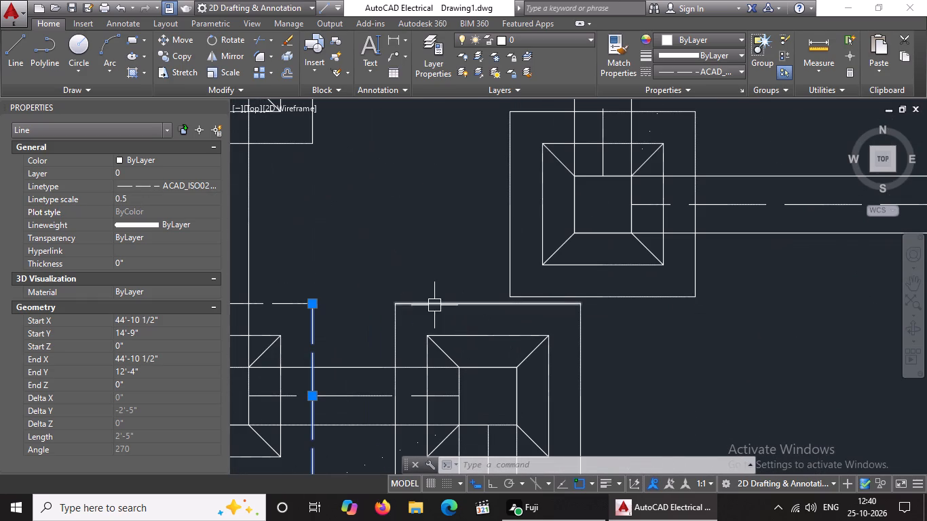
{"action": "left_click", "coordinate": [435, 306]}
{"action": "left_click", "coordinate": [706, 69]}
{"action": "left_click", "coordinate": [687, 116]}
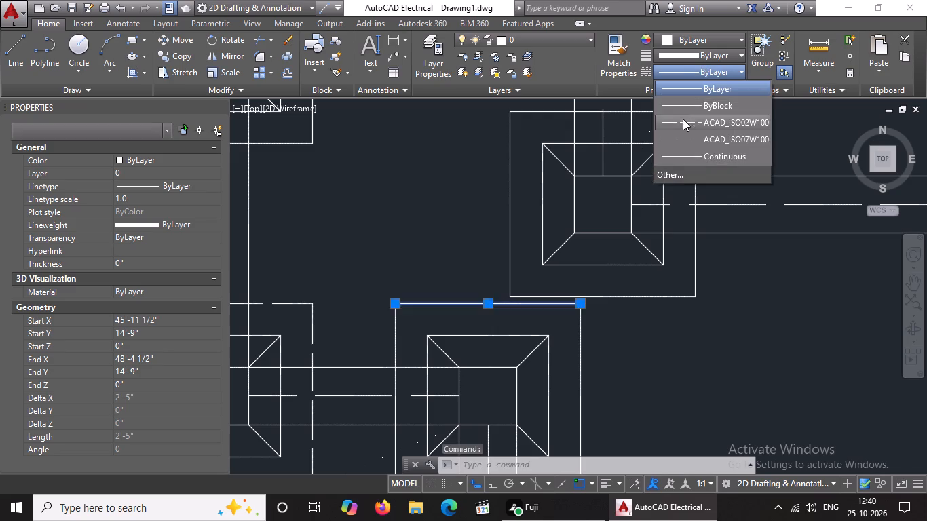
{"action": "left_click", "coordinate": [146, 193]}
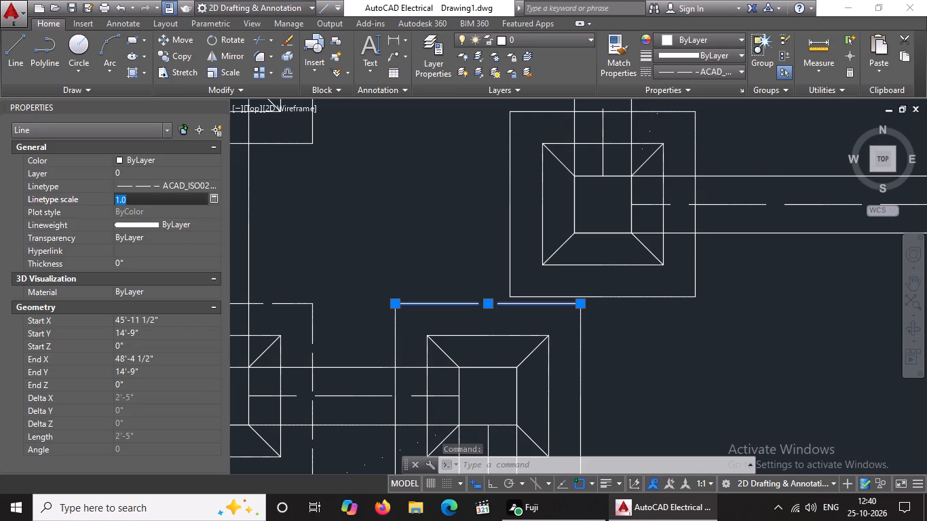
{"action": "key", "text": "BackSpace"}
{"action": "type", "text": "0.5"}
{"action": "key", "text": "Return"}
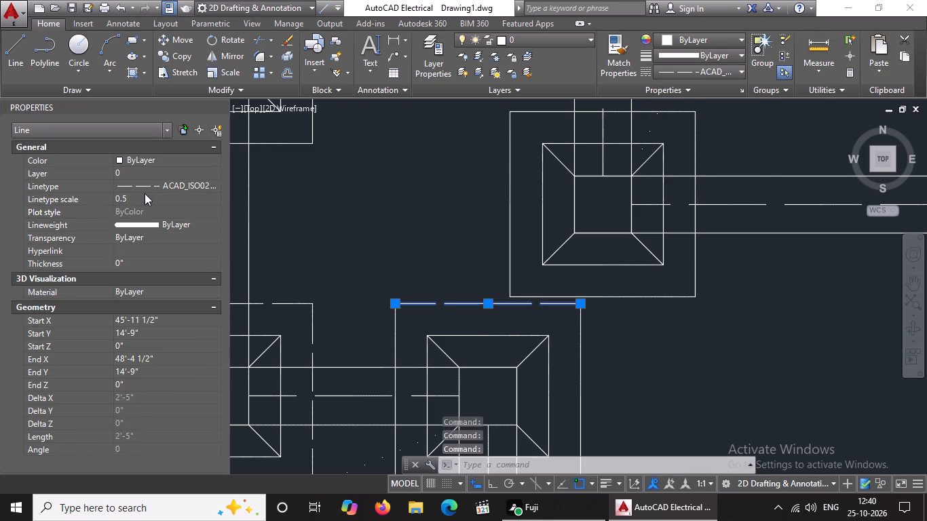
Give the western outer edge of the easternmost footing in the fourth row from the south the ACAD_ISO02W100 linetype with linetype scale 0.5.
{"action": "left_click", "coordinate": [393, 332]}
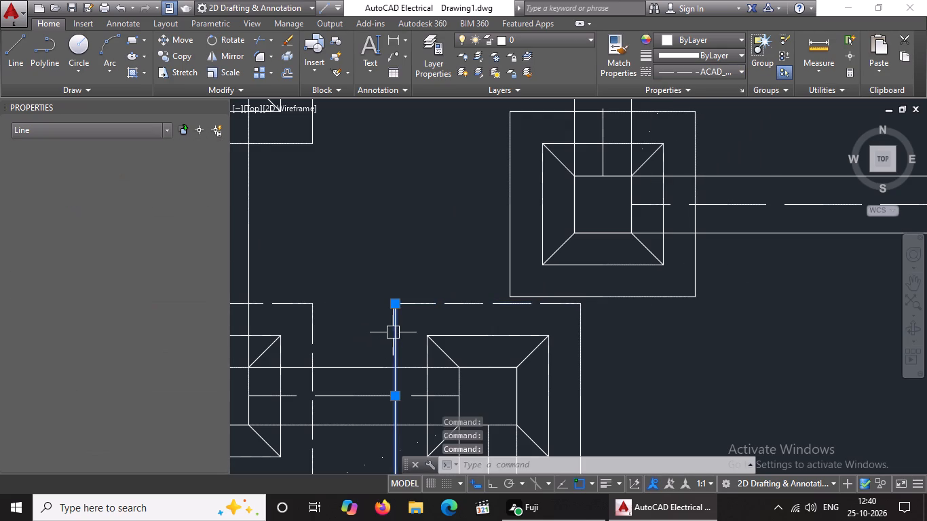
{"action": "left_click", "coordinate": [694, 75]}
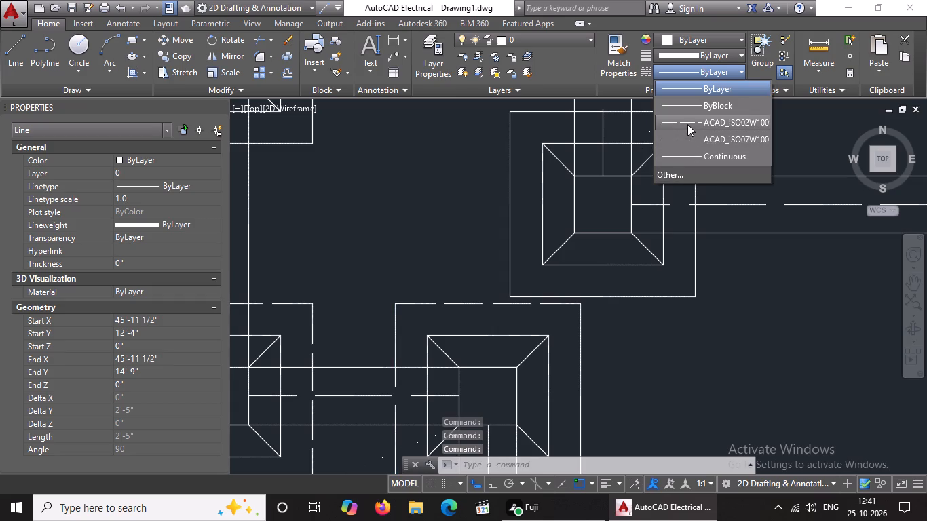
{"action": "left_click", "coordinate": [687, 124]}
{"action": "left_click", "coordinate": [146, 198]}
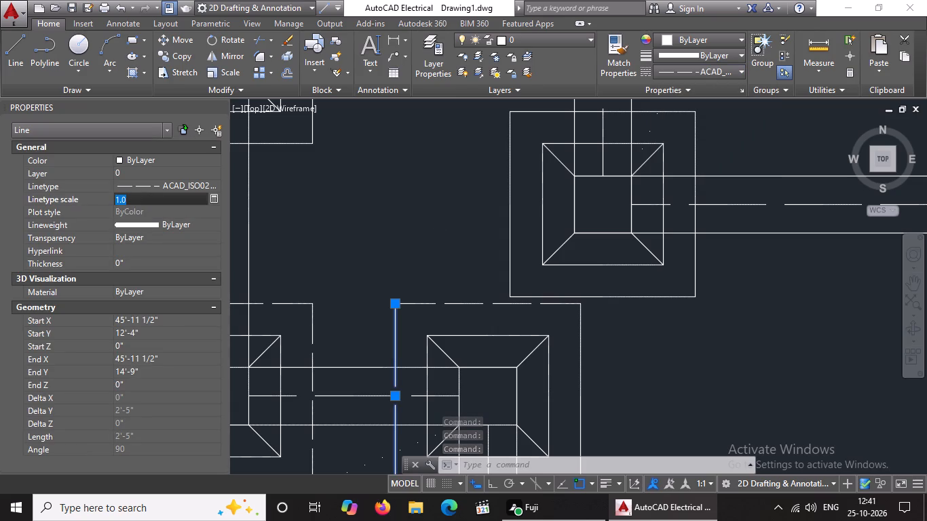
{"action": "key", "text": "BackSpace"}
{"action": "key", "text": "BackSpace"}
{"action": "type", "text": "0.5"}
{"action": "key", "text": "Return"}
Give the eastern outer edge of the easternmost footing in the fourth row from the south the ACAD_ISO02W100 linetype with linetype scale 0.5.
{"action": "scroll", "coordinate": [546, 260], "scroll_direction": "down", "scroll_amount": 2}
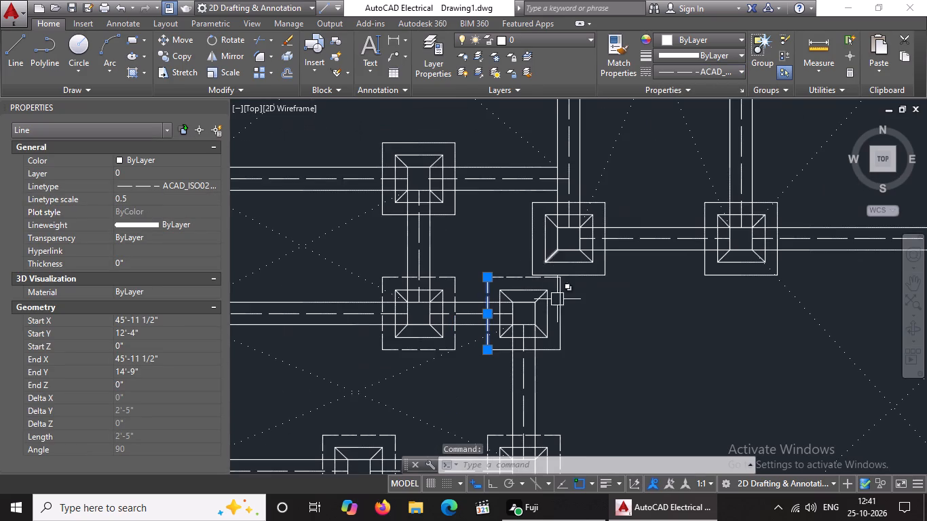
{"action": "scroll", "coordinate": [564, 324], "scroll_direction": "up", "scroll_amount": 2}
{"action": "left_click", "coordinate": [550, 319]}
{"action": "left_click", "coordinate": [695, 73]}
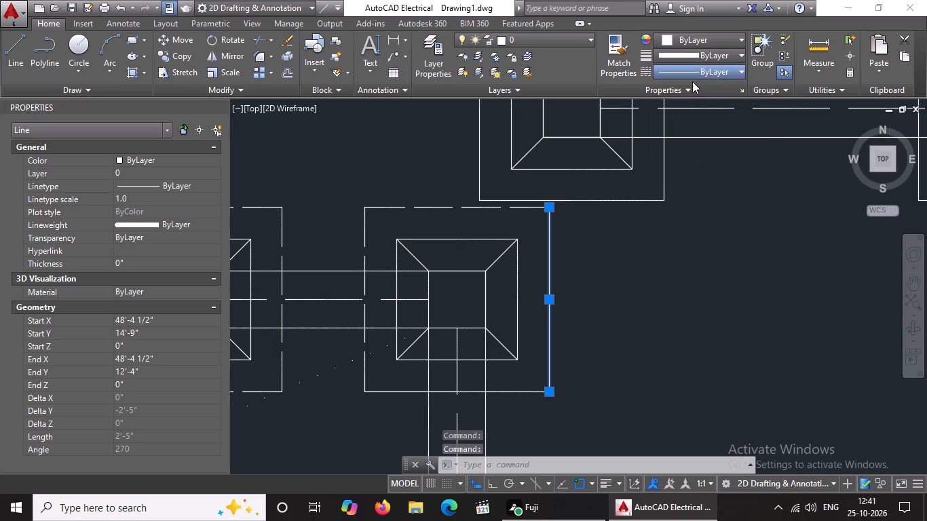
{"action": "left_click", "coordinate": [687, 121]}
{"action": "left_click", "coordinate": [130, 195]}
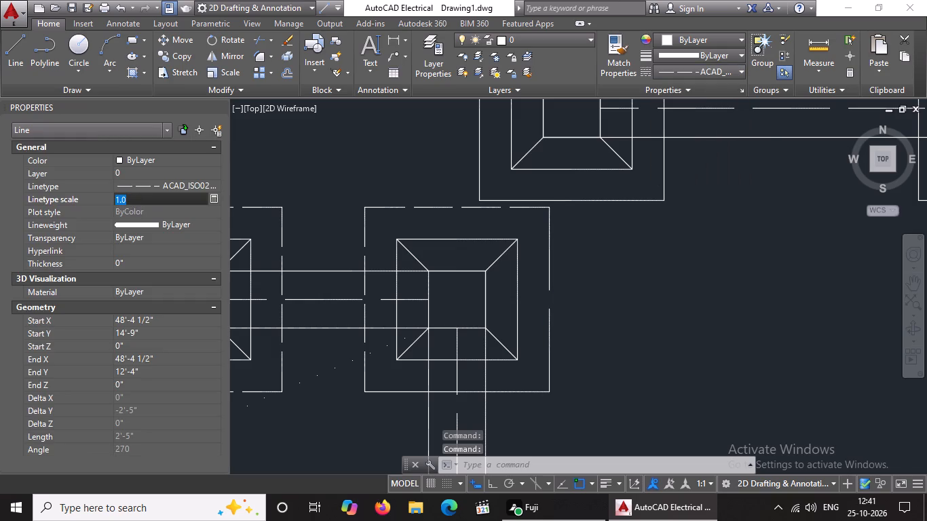
{"action": "key", "text": "BackSpace"}
{"action": "key", "text": "BackSpace"}
{"action": "type", "text": "0.5"}
{"action": "key", "text": "Return"}
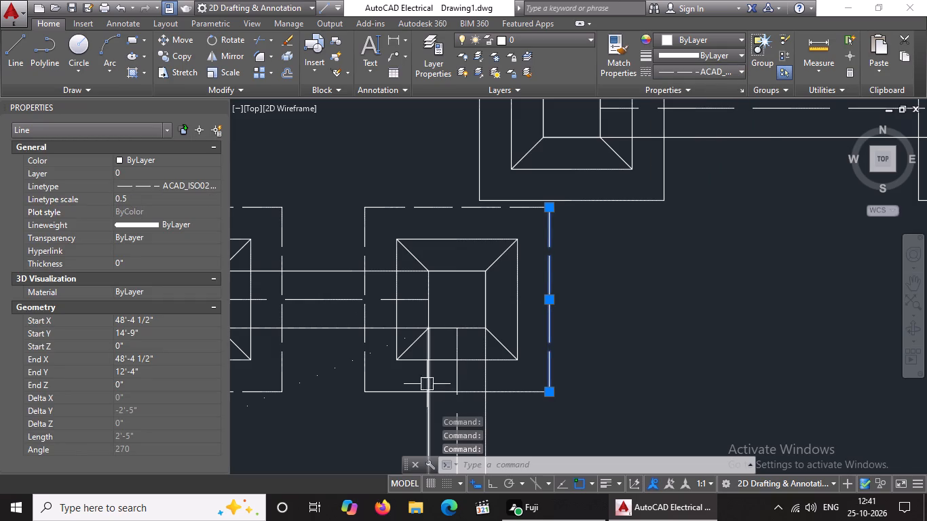
Give the southern outer edge of the easternmost footing in the fourth row from the south the ACAD_ISO02W100 linetype with linetype scale 0.5.
{"action": "left_click", "coordinate": [397, 394]}
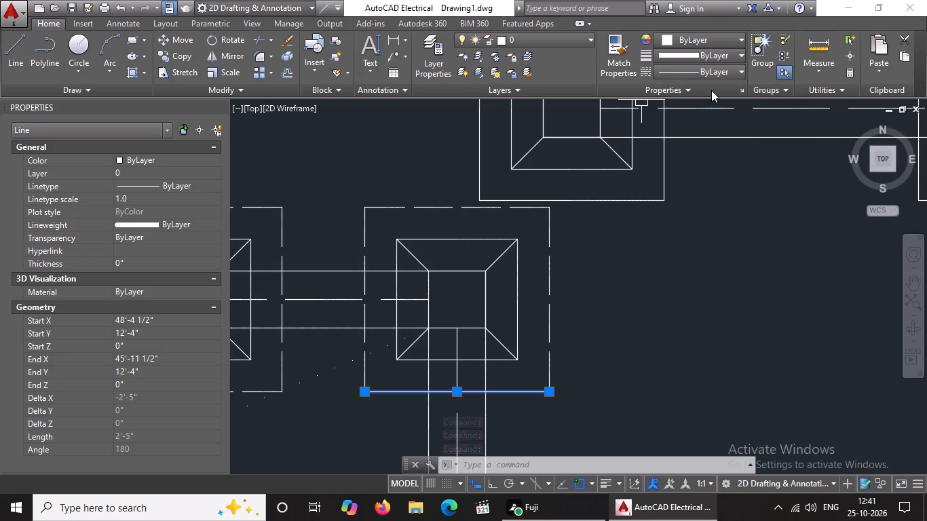
{"action": "left_click", "coordinate": [708, 74]}
{"action": "left_click", "coordinate": [692, 123]}
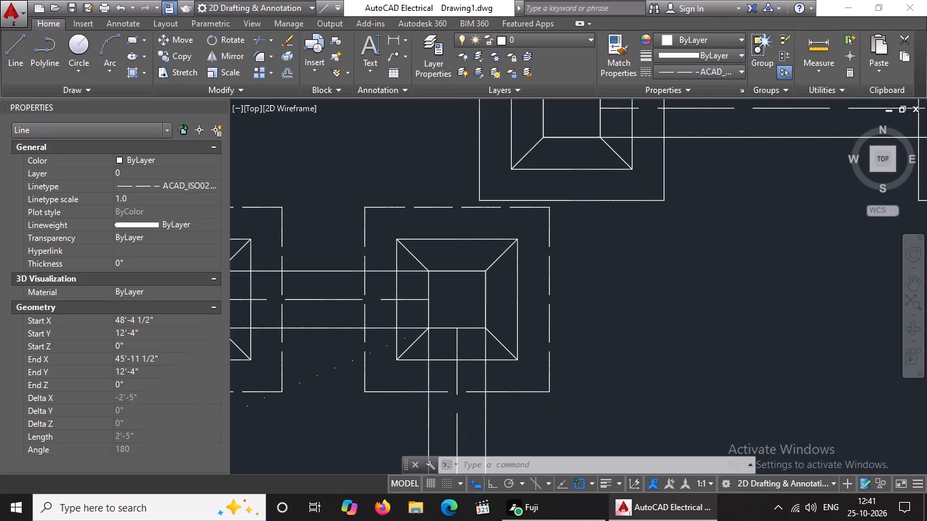
{"action": "left_click", "coordinate": [131, 201]}
{"action": "key", "text": "BackSpace"}
{"action": "key", "text": "BackSpace"}
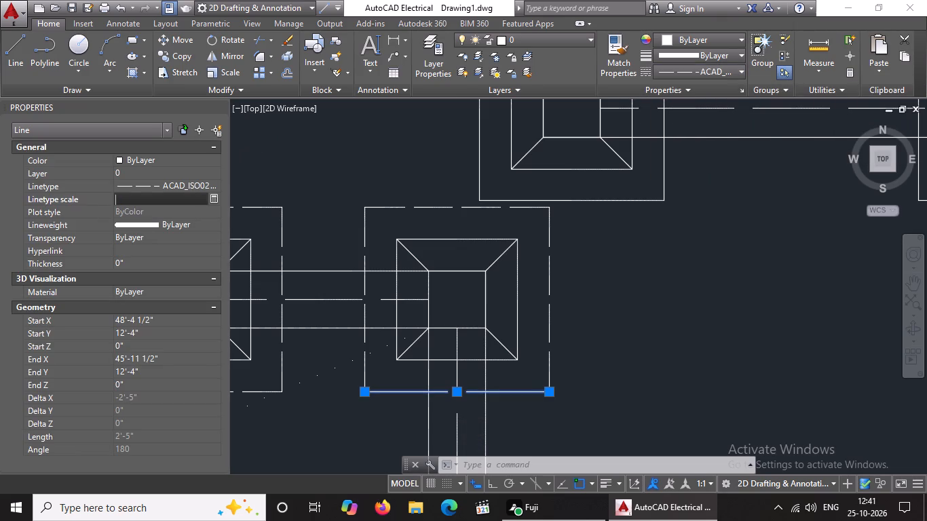
{"action": "type", "text": "0.5"}
{"action": "key", "text": "Return"}
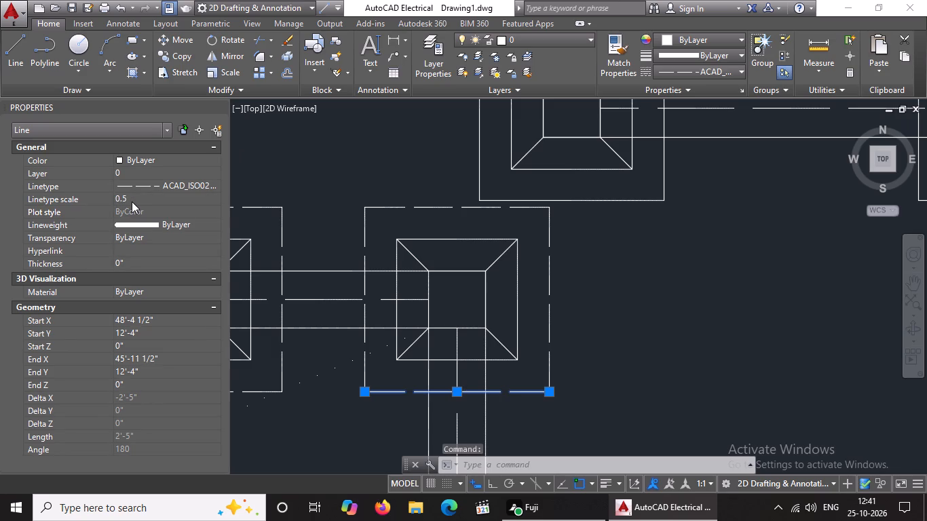
Give the southern outer edge of the footing immediately northeast of the fourth row's easternmost footing the ACAD_ISO02W100 linetype with linetype scale 0.5.
{"action": "scroll", "coordinate": [385, 189], "scroll_direction": "down", "scroll_amount": 3}
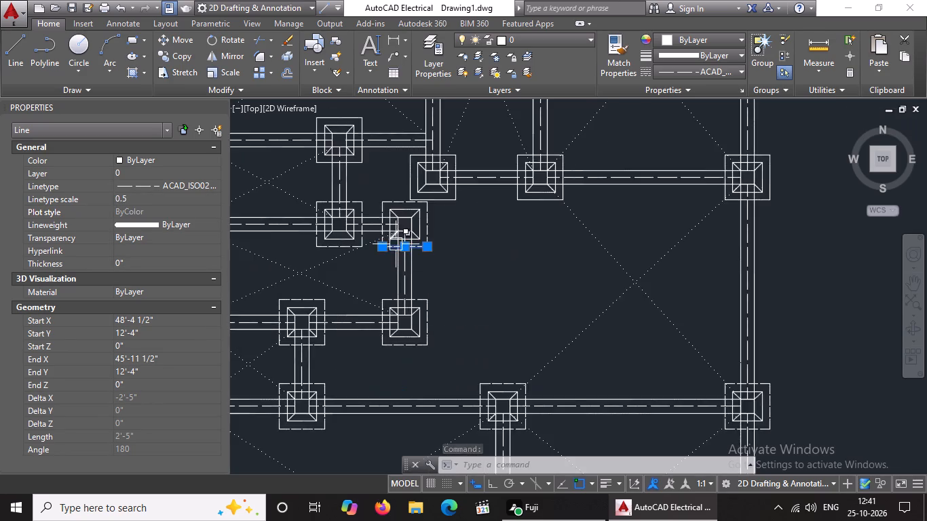
{"action": "scroll", "coordinate": [396, 244], "scroll_direction": "down", "scroll_amount": 3}
{"action": "scroll", "coordinate": [377, 224], "scroll_direction": "up", "scroll_amount": 2}
{"action": "left_click", "coordinate": [520, 201]}
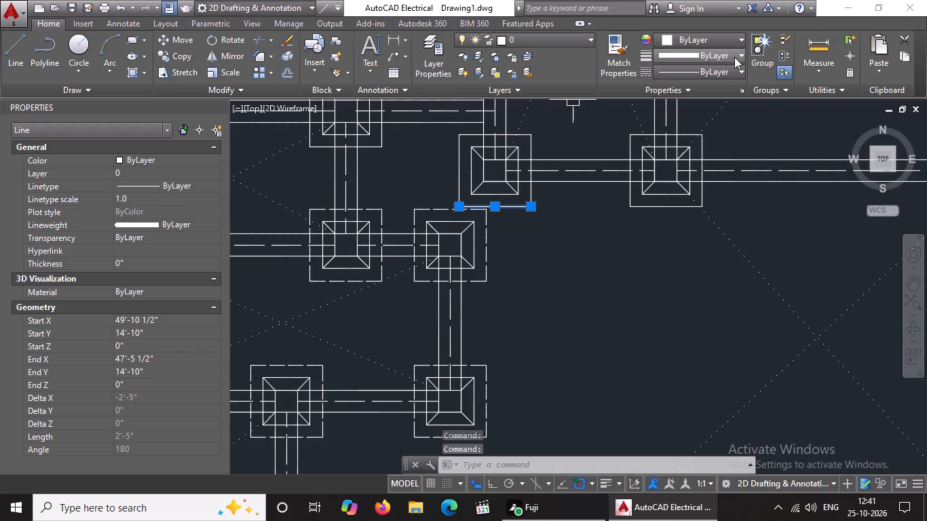
{"action": "left_click", "coordinate": [719, 71]}
{"action": "left_click", "coordinate": [695, 124]}
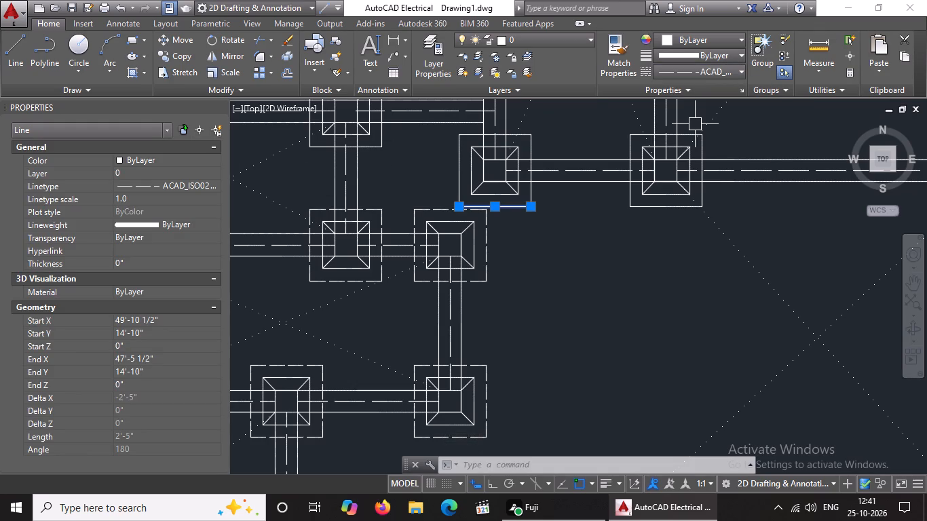
{"action": "left_click", "coordinate": [155, 199]}
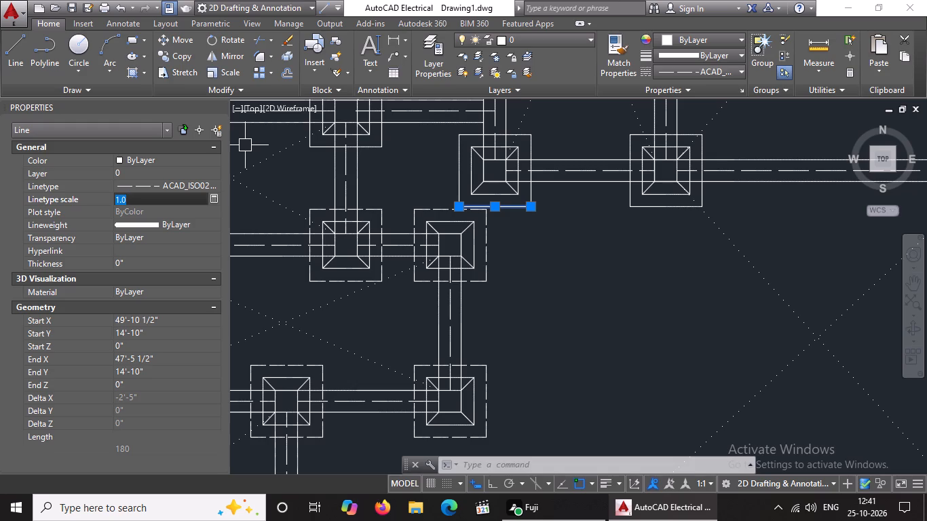
{"action": "key", "text": "BackSpace"}
{"action": "key", "text": "BackSpace"}
{"action": "key", "text": "BackSpace"}
{"action": "type", "text": "0.5"}
{"action": "key", "text": "Return"}
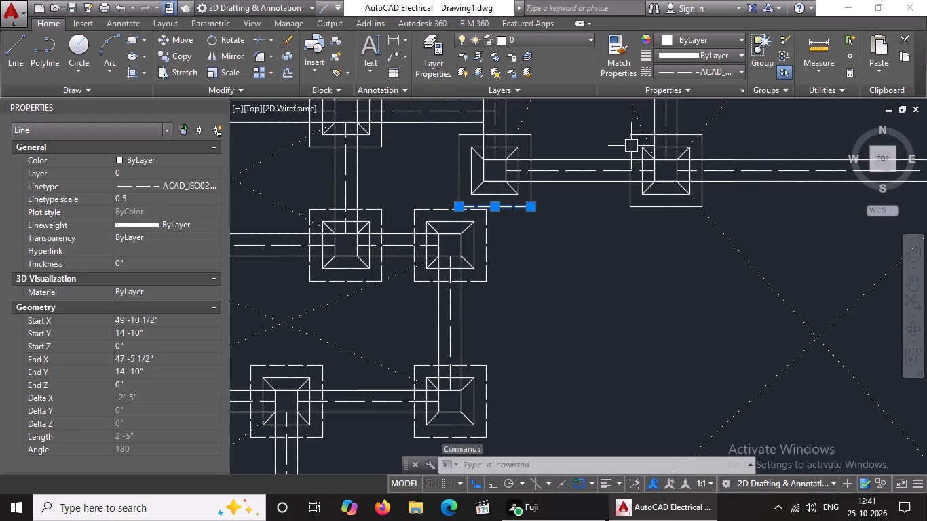
Give the western outer edge of the footing immediately northeast of the fourth row's easternmost footing the ACAD_ISO02W100 linetype with linetype scale 0.5.
{"action": "left_click", "coordinate": [457, 172]}
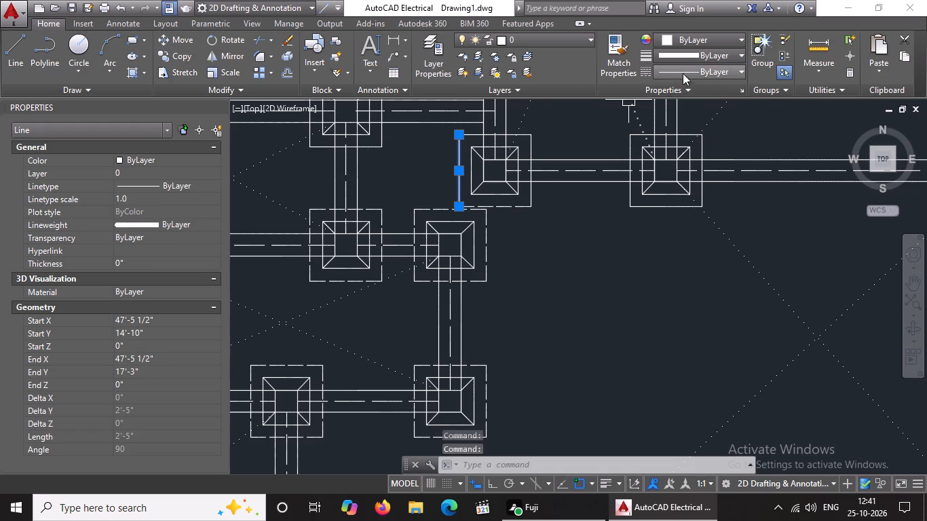
{"action": "left_click", "coordinate": [687, 71]}
{"action": "left_click", "coordinate": [690, 119]}
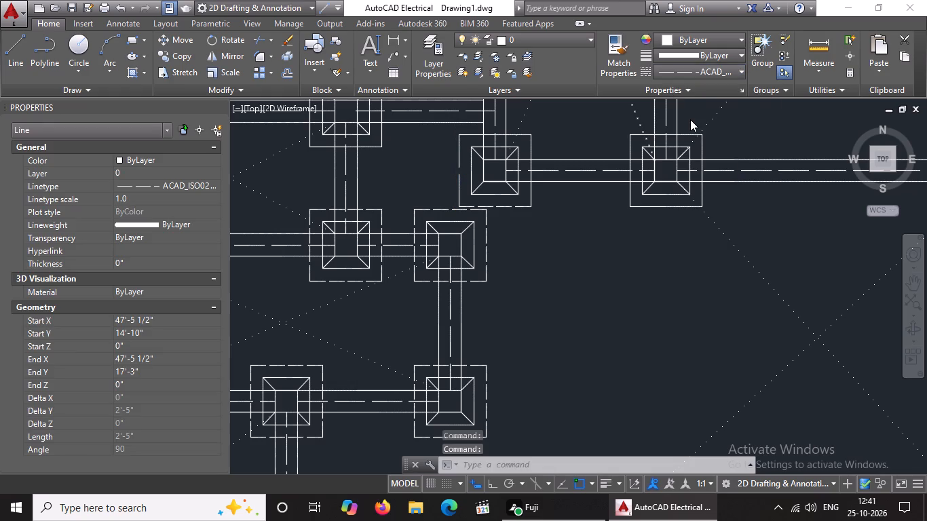
{"action": "left_click", "coordinate": [149, 194]}
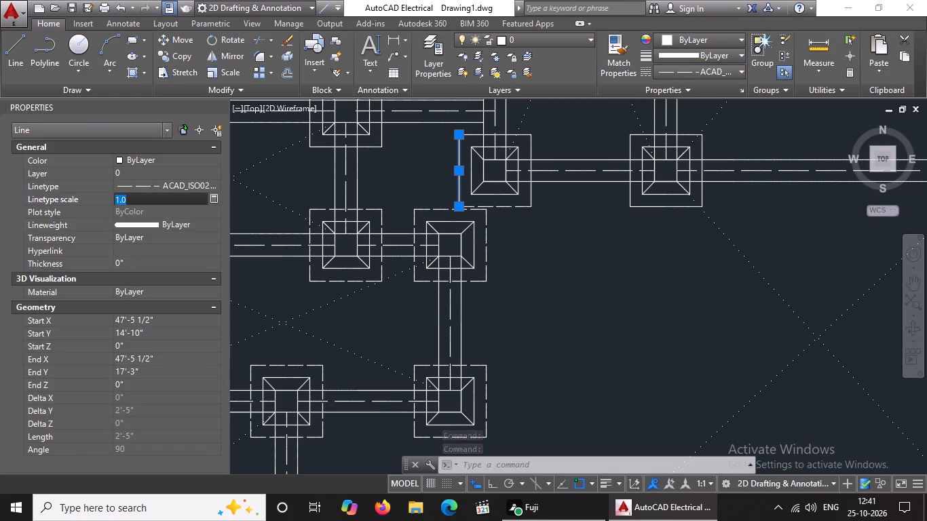
{"action": "key", "text": "BackSpace"}
{"action": "key", "text": "BackSpace"}
{"action": "type", "text": "0.5"}
{"action": "key", "text": "Return"}
Give the northern outer edge of the footing immediately northeast of the fourth row's easternmost footing the ACAD_ISO02W100 linetype with linetype scale 0.5.
{"action": "scroll", "coordinate": [411, 198], "scroll_direction": "down", "scroll_amount": 2}
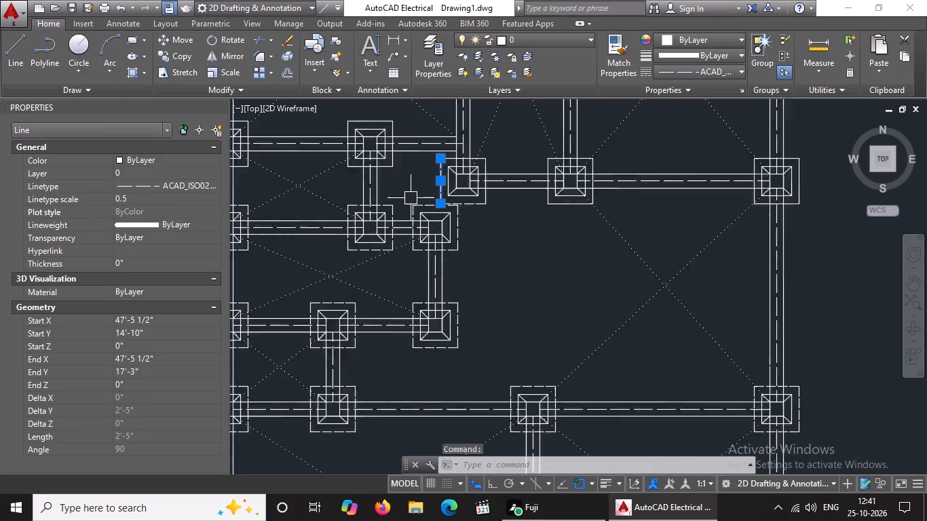
{"action": "scroll", "coordinate": [454, 173], "scroll_direction": "up", "scroll_amount": 3}
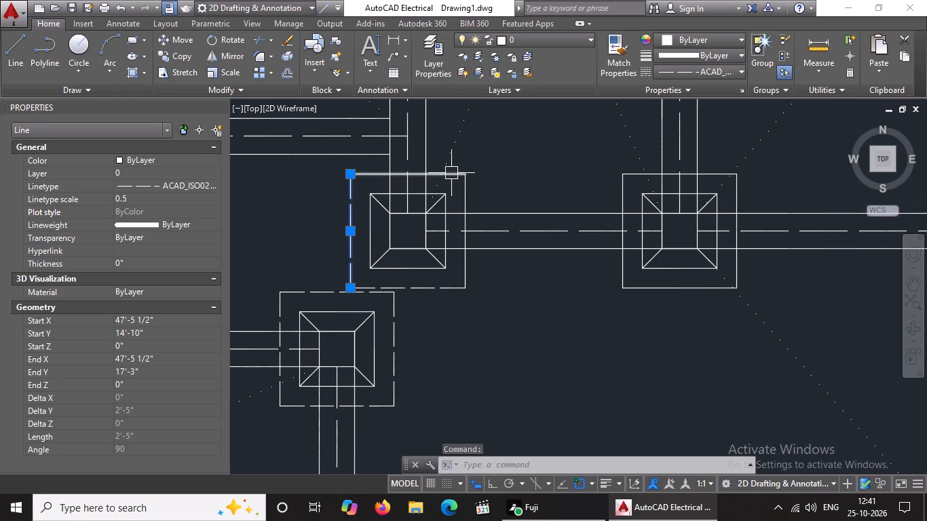
{"action": "scroll", "coordinate": [440, 179], "scroll_direction": "up", "scroll_amount": 2}
{"action": "left_click", "coordinate": [376, 167]}
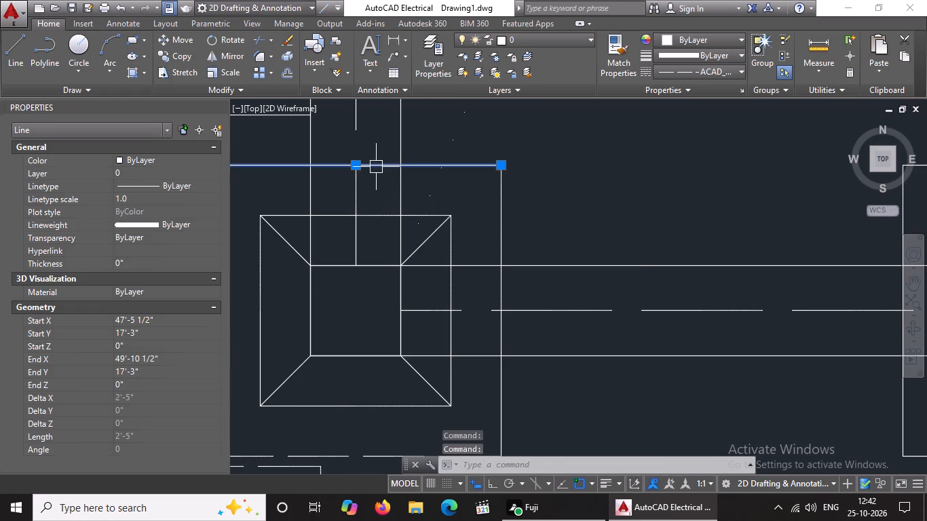
{"action": "left_click", "coordinate": [706, 72]}
{"action": "left_click", "coordinate": [676, 118]}
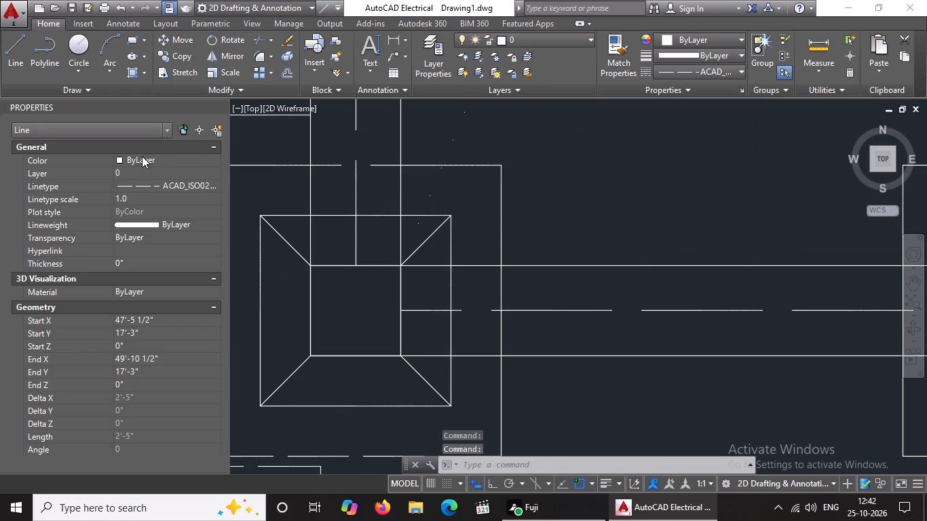
{"action": "left_click", "coordinate": [144, 199]}
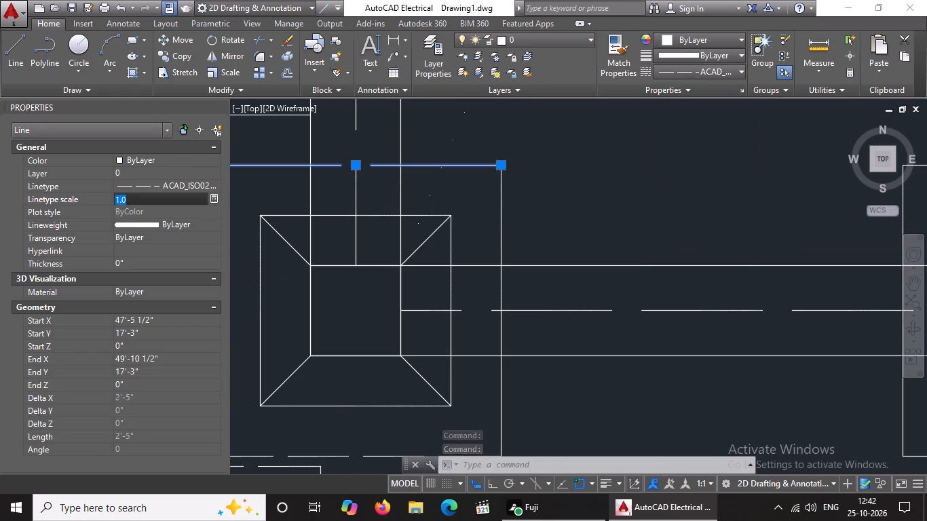
{"action": "key", "text": "BackSpace"}
{"action": "key", "text": "BackSpace"}
{"action": "type", "text": "0.5"}
{"action": "key", "text": "Return"}
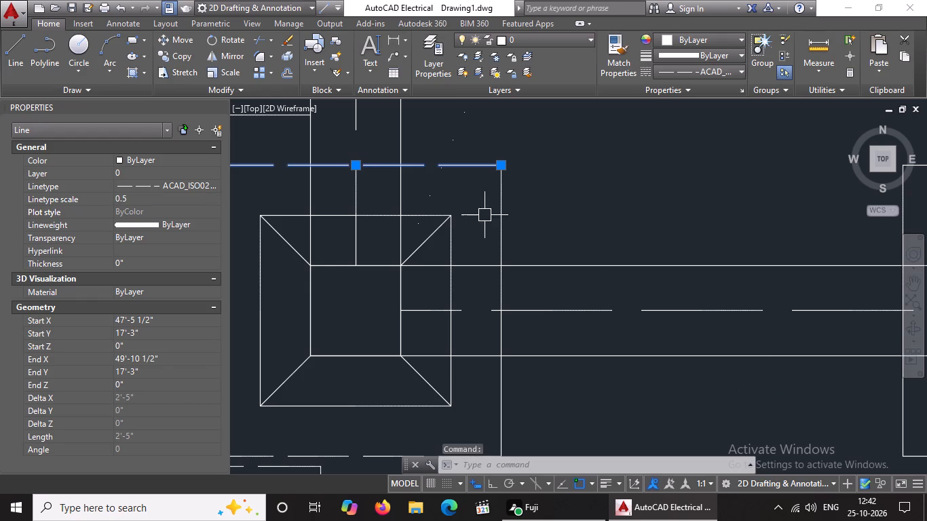
Give the eastern outer edge of the footing immediately northeast of the fourth row's easternmost footing the ACAD_ISO02W100 linetype with linetype scale 0.5.
{"action": "left_click", "coordinate": [500, 212]}
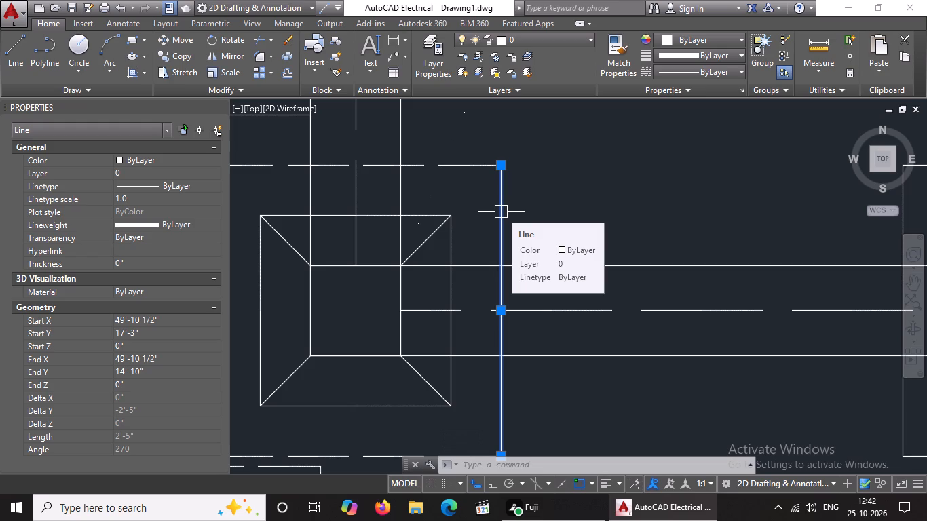
{"action": "left_click", "coordinate": [700, 65]}
{"action": "left_click", "coordinate": [677, 120]}
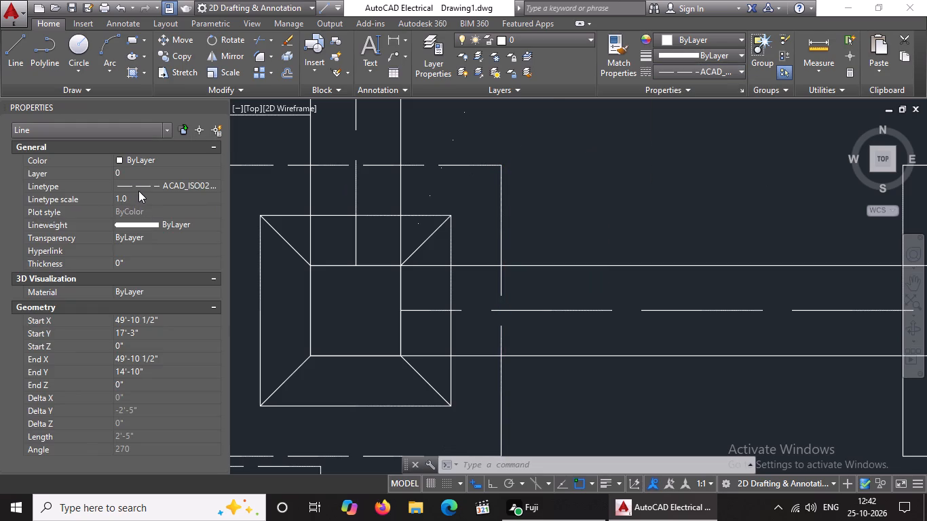
{"action": "left_click", "coordinate": [134, 195]}
{"action": "key", "text": "BackSpace"}
{"action": "key", "text": "BackSpace"}
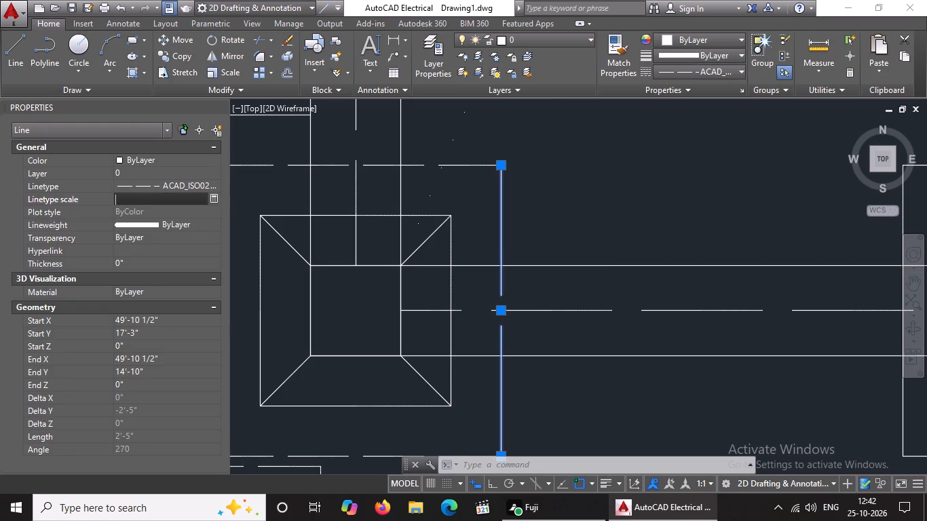
{"action": "type", "text": "0.5"}
{"action": "key", "text": "Return"}
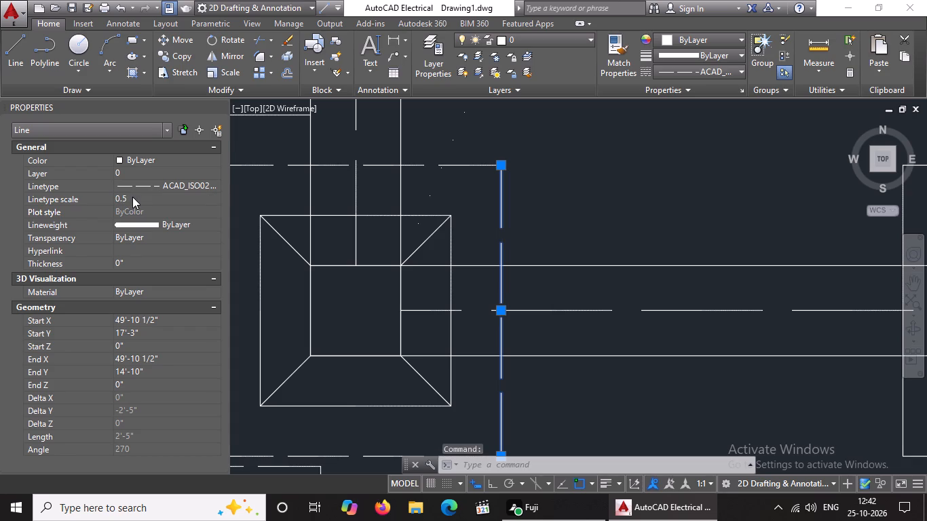
Give the southern outer edge of the middle footing in the three-footing row northeast of the fourth row the ACAD_ISO02W100 linetype with linetype scale 0.5.
{"action": "scroll", "coordinate": [407, 235], "scroll_direction": "down", "scroll_amount": 5}
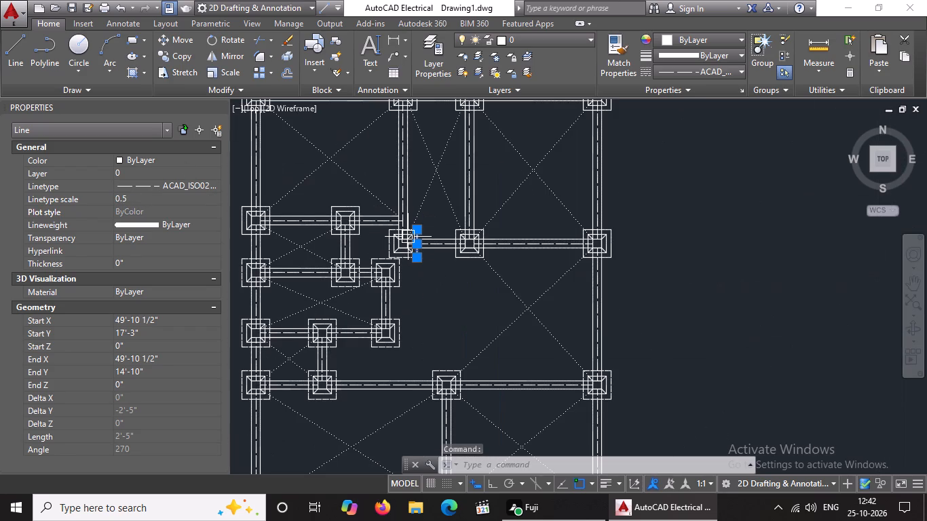
{"action": "middle_click_drag", "start_coordinate": [409, 248], "coordinate": [409, 276]}
{"action": "scroll", "coordinate": [290, 266], "scroll_direction": "up", "scroll_amount": 1}
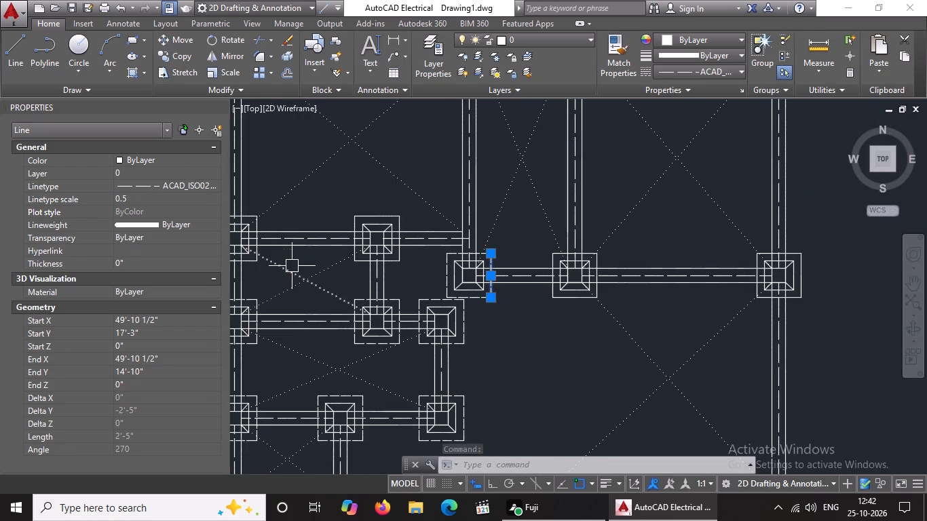
{"action": "scroll", "coordinate": [576, 309], "scroll_direction": "up", "scroll_amount": 2}
{"action": "left_click", "coordinate": [564, 288]}
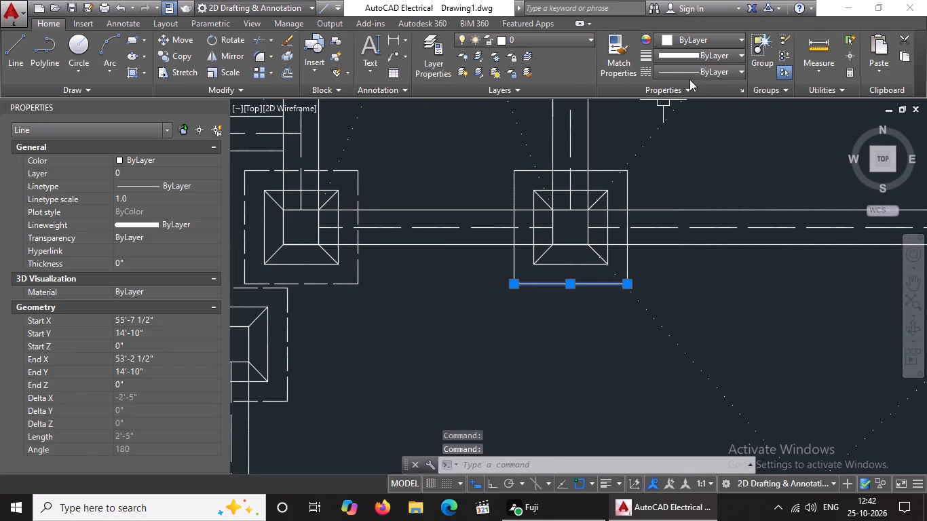
{"action": "left_click", "coordinate": [689, 72]}
{"action": "left_click", "coordinate": [679, 119]}
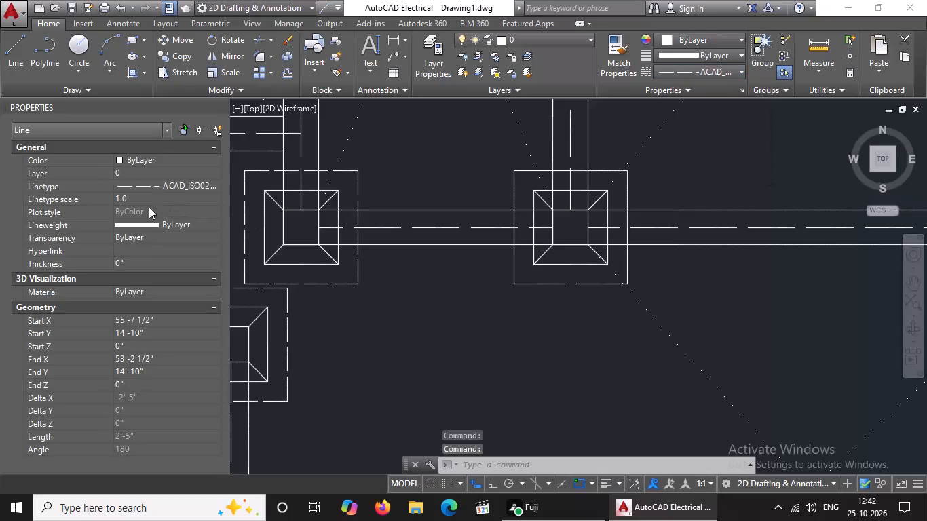
{"action": "left_click", "coordinate": [149, 195]}
{"action": "key", "text": "BackSpace"}
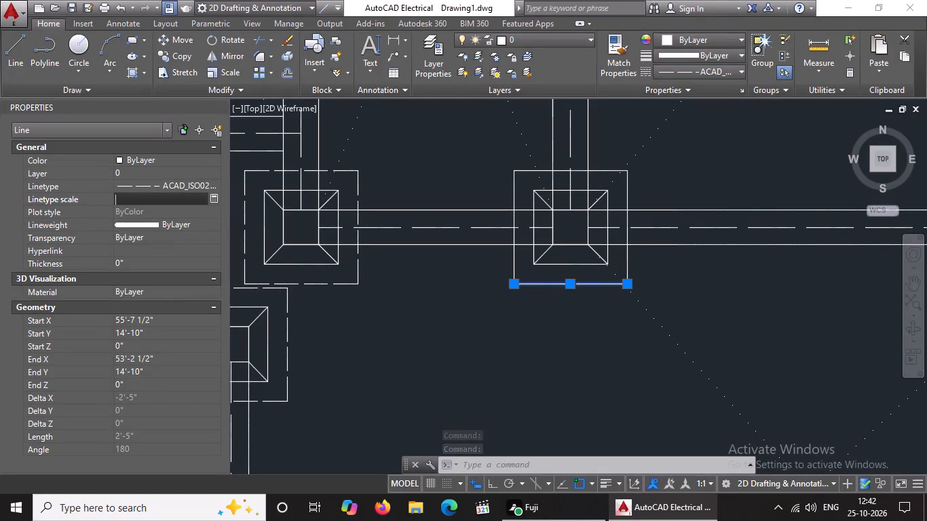
{"action": "key", "text": "BackSpace"}
{"action": "type", "text": "0.5"}
{"action": "key", "text": "Return"}
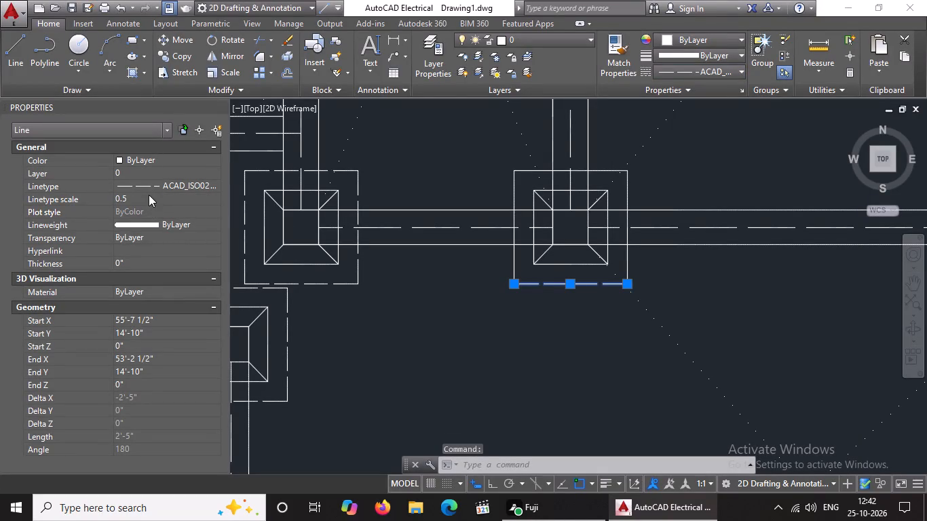
Give the western outer edge of the middle footing in the three-footing row the ACAD_ISO02W100 linetype with linetype scale 0.5.
{"action": "left_click", "coordinate": [513, 199]}
{"action": "left_click", "coordinate": [662, 68]}
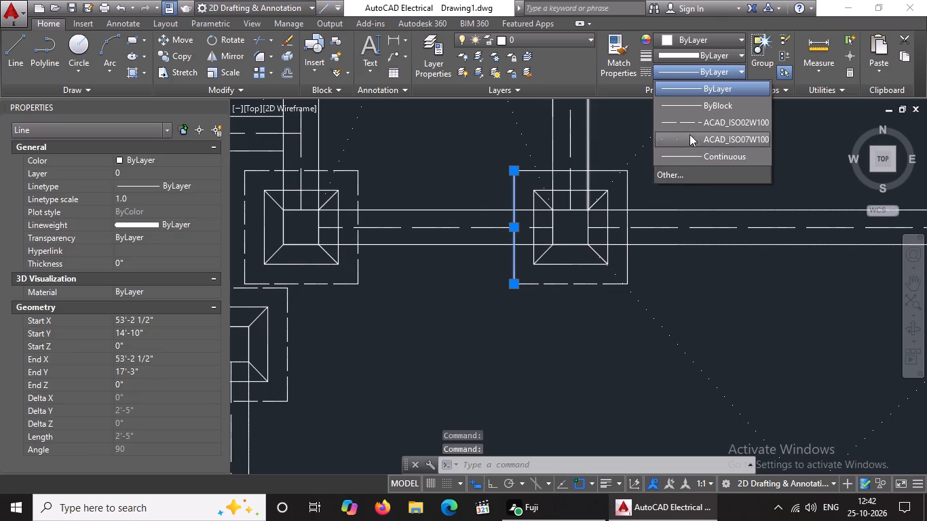
{"action": "left_click", "coordinate": [685, 122]}
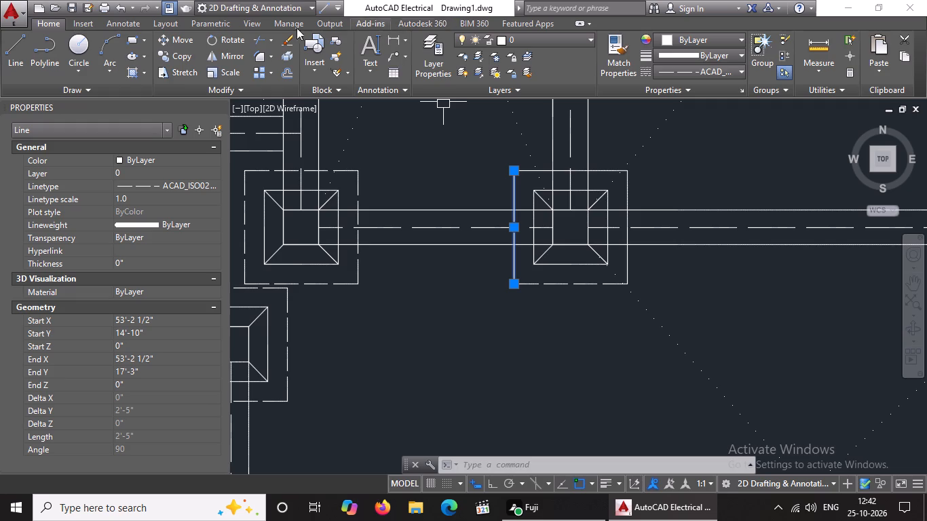
{"action": "left_click", "coordinate": [151, 199]}
{"action": "key", "text": "BackSpace"}
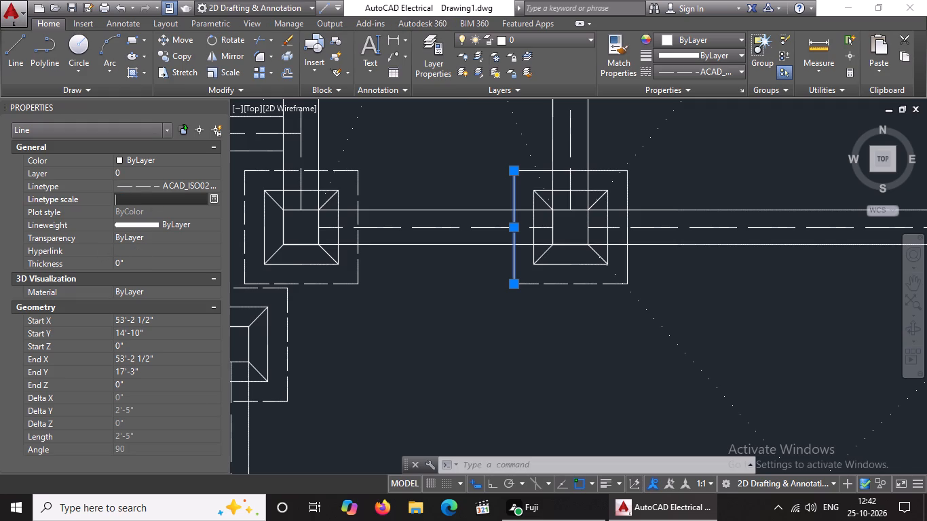
{"action": "type", "text": "0.5"}
{"action": "key", "text": "Return"}
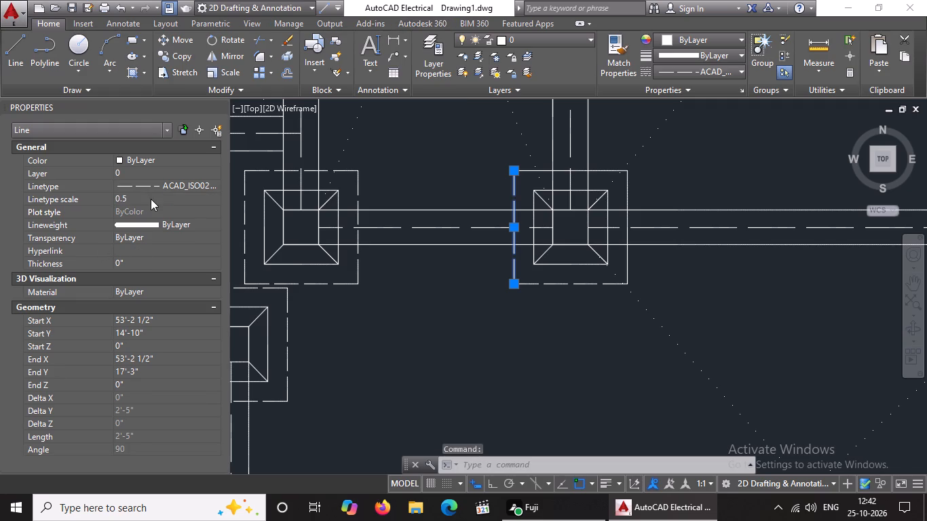
Give the northern outer edge of the middle footing in the three-footing row the ACAD_ISO02W100 linetype with linetype scale 0.5.
{"action": "left_click", "coordinate": [601, 168]}
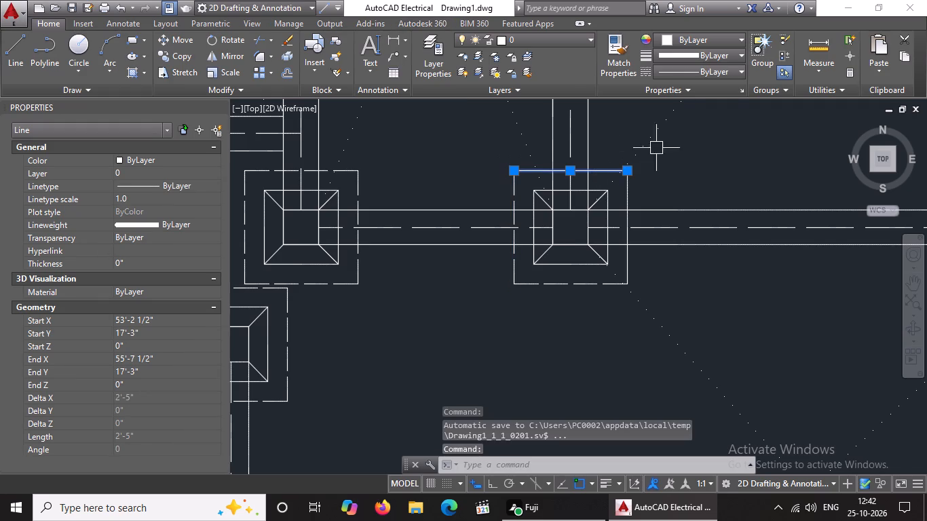
{"action": "left_click", "coordinate": [698, 71]}
{"action": "left_click", "coordinate": [692, 122]}
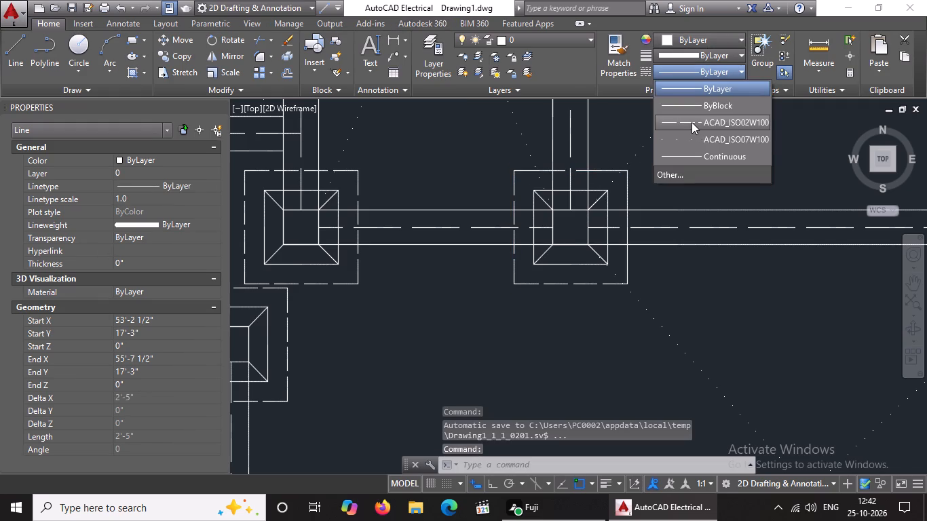
{"action": "left_click", "coordinate": [149, 195]}
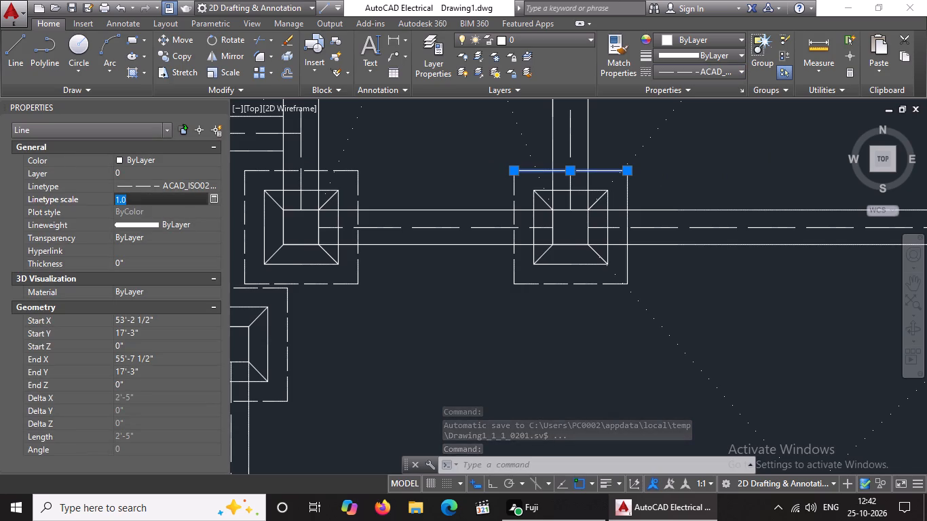
{"action": "key", "text": "BackSpace"}
{"action": "key", "text": "BackSpace"}
{"action": "type", "text": "0.5"}
{"action": "key", "text": "Return"}
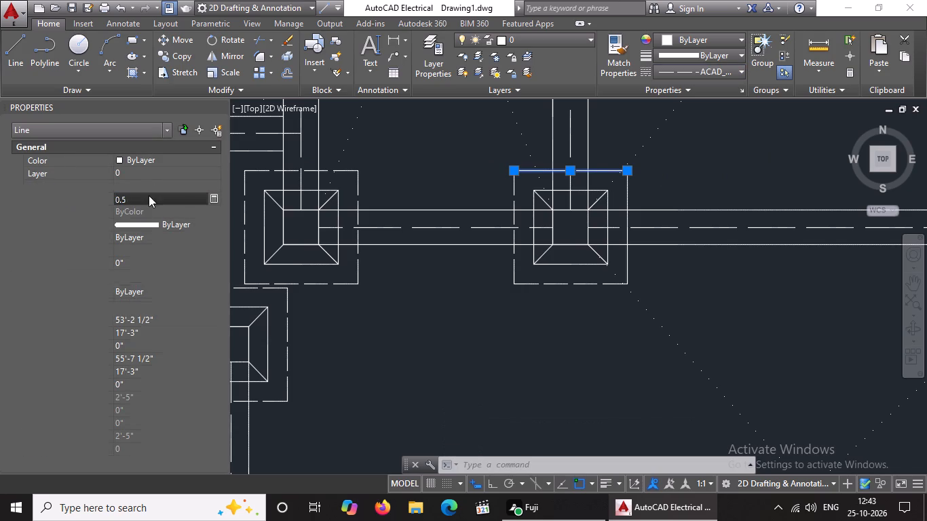
Give the eastern outer edge of the middle footing in the three-footing row the ACAD_ISO02W100 linetype with linetype scale 0.5.
{"action": "left_click", "coordinate": [631, 197]}
{"action": "left_click", "coordinate": [694, 73]}
{"action": "left_click", "coordinate": [678, 118]}
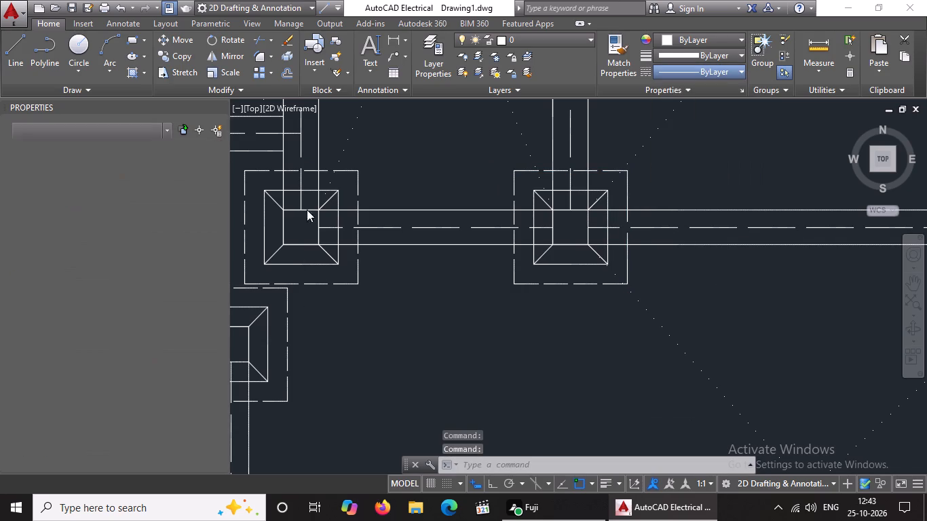
{"action": "left_click", "coordinate": [130, 196]}
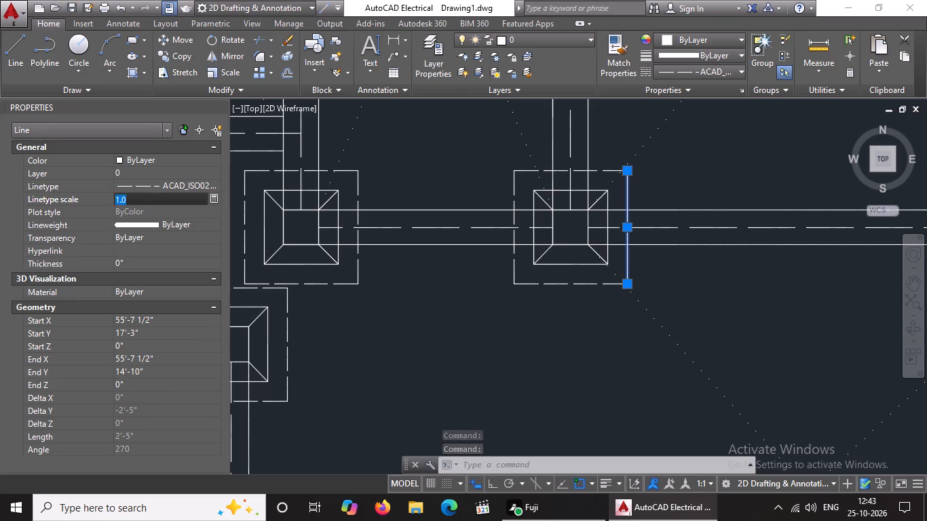
{"action": "key", "text": "BackSpace"}
{"action": "key", "text": "BackSpace"}
{"action": "type", "text": "0.5"}
{"action": "key", "text": "Return"}
Give the southern outer edge of the easternmost footing in the three-footing row the ACAD_ISO02W100 linetype with linetype scale 0.5.
{"action": "scroll", "coordinate": [628, 330], "scroll_direction": "down", "scroll_amount": 3}
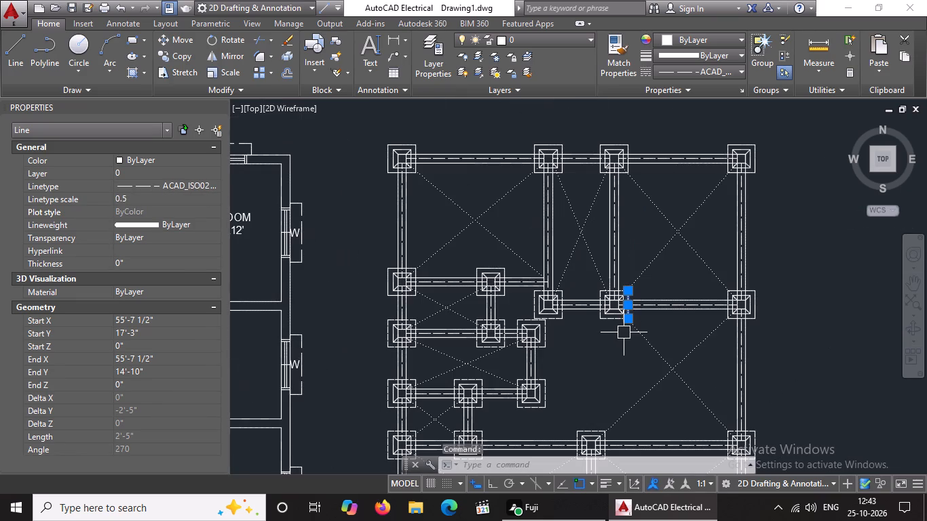
{"action": "scroll", "coordinate": [754, 332], "scroll_direction": "up", "scroll_amount": 3}
{"action": "left_click", "coordinate": [749, 288]}
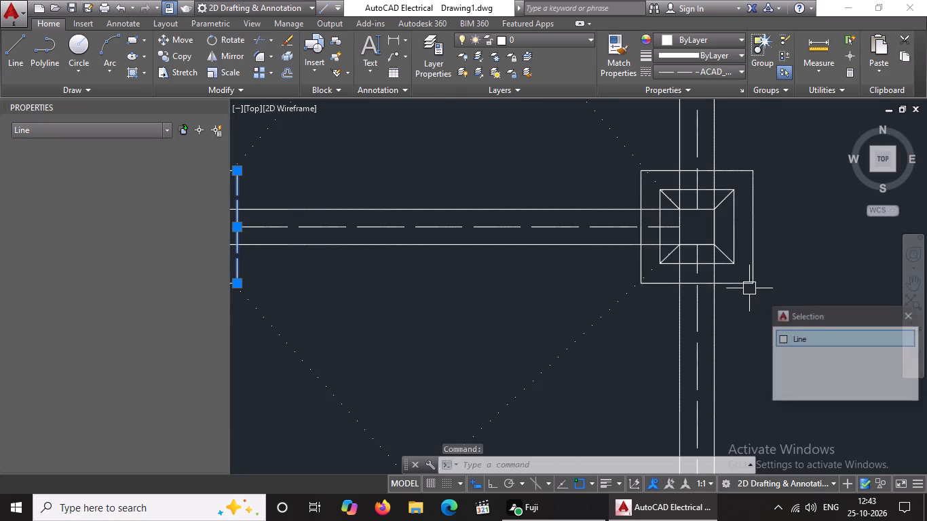
{"action": "left_click", "coordinate": [708, 71]}
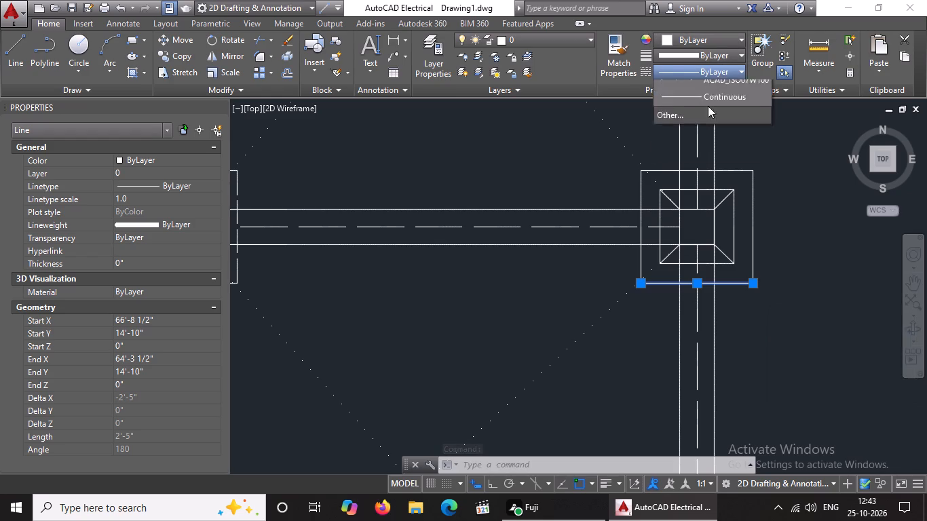
{"action": "left_click", "coordinate": [691, 124]}
{"action": "left_click", "coordinate": [165, 199]}
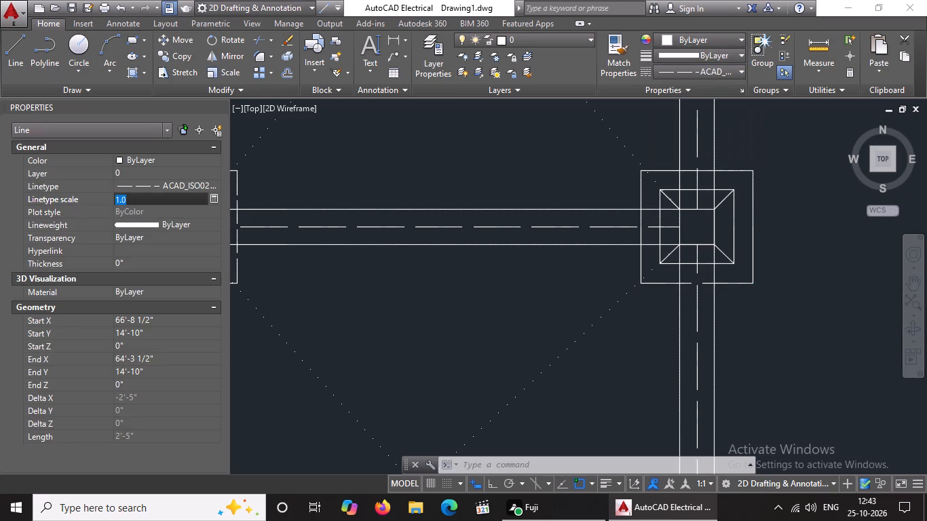
{"action": "key", "text": "BackSpace"}
{"action": "key", "text": "BackSpace"}
{"action": "type", "text": "0.5"}
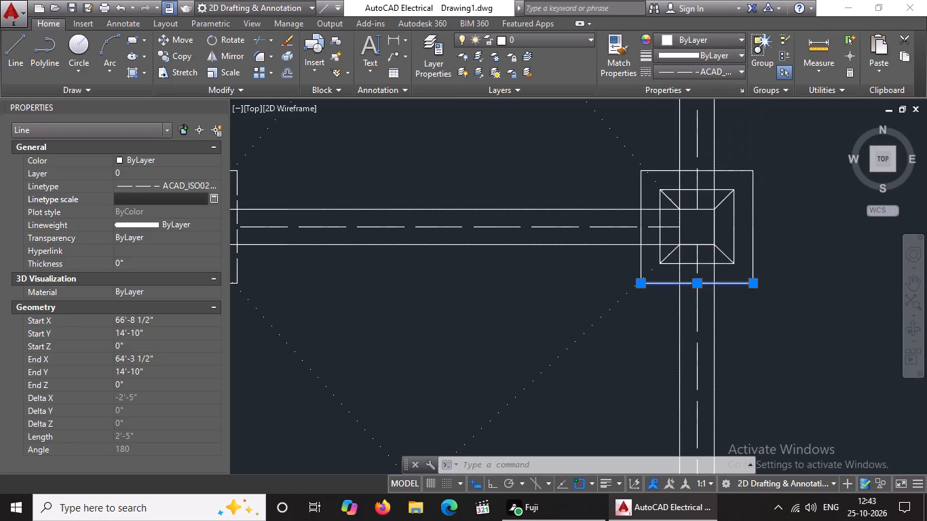
{"action": "key", "text": "Return"}
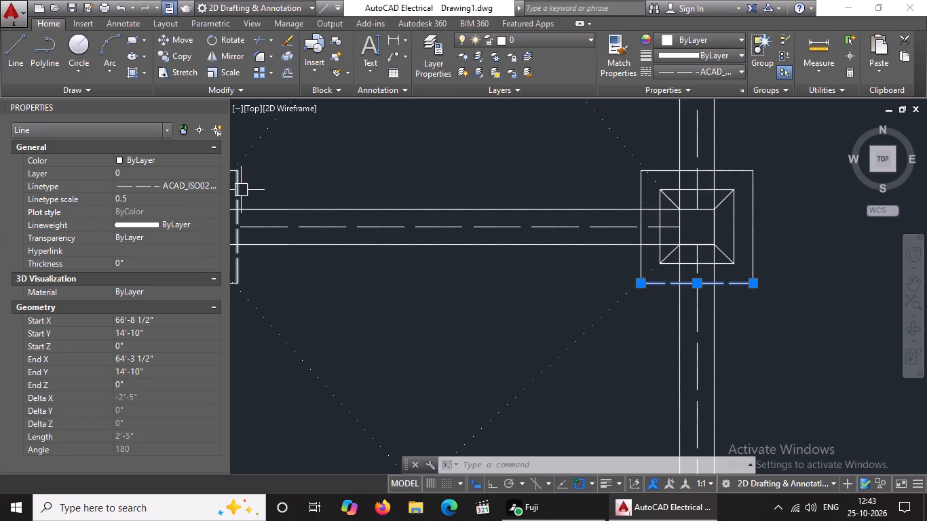
Give the eastern outer edge of the easternmost footing in the three-footing row the ACAD_ISO02W100 linetype with linetype scale 0.5.
{"action": "left_click", "coordinate": [755, 209]}
{"action": "left_click", "coordinate": [706, 69]}
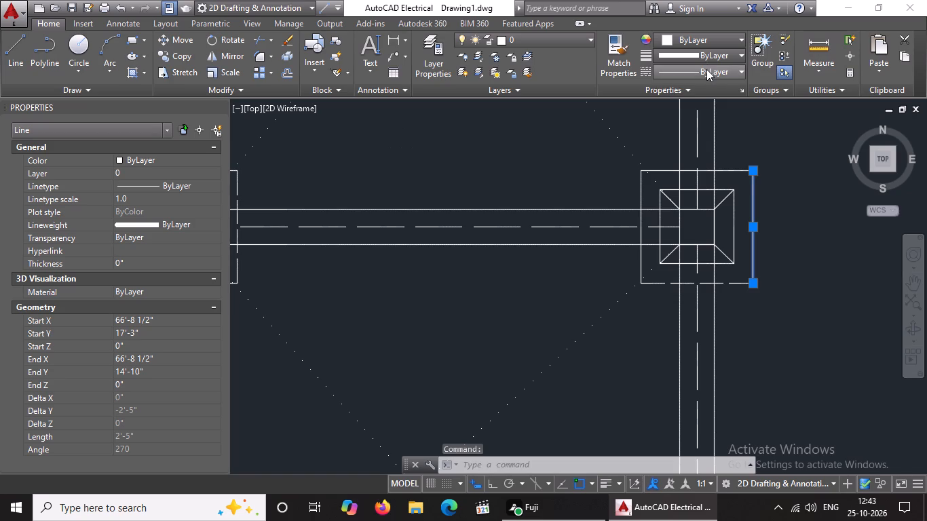
{"action": "left_click_drag", "start_coordinate": [702, 126], "coordinate": [702, 140]}
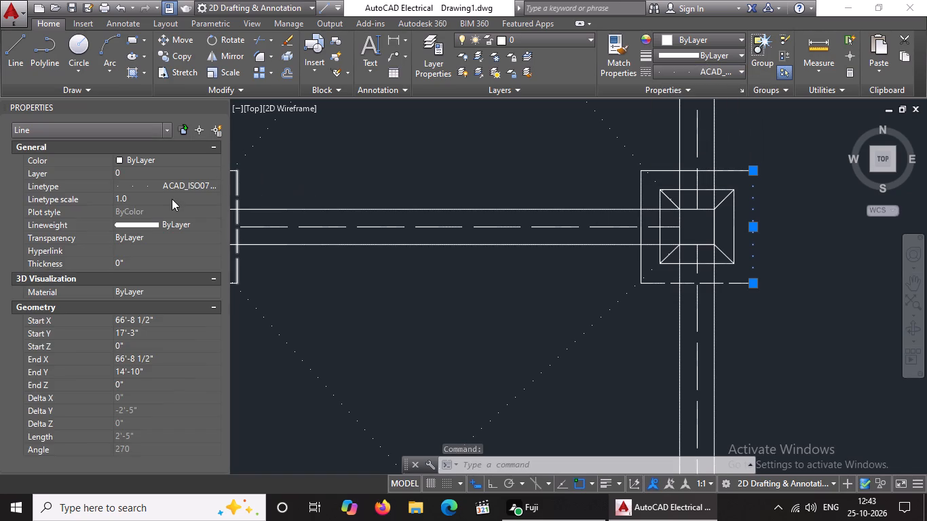
{"action": "left_click", "coordinate": [172, 199]}
{"action": "key", "text": "BackSpace"}
{"action": "key", "text": "BackSpace"}
{"action": "type", "text": "0.5"}
{"action": "key", "text": "Return"}
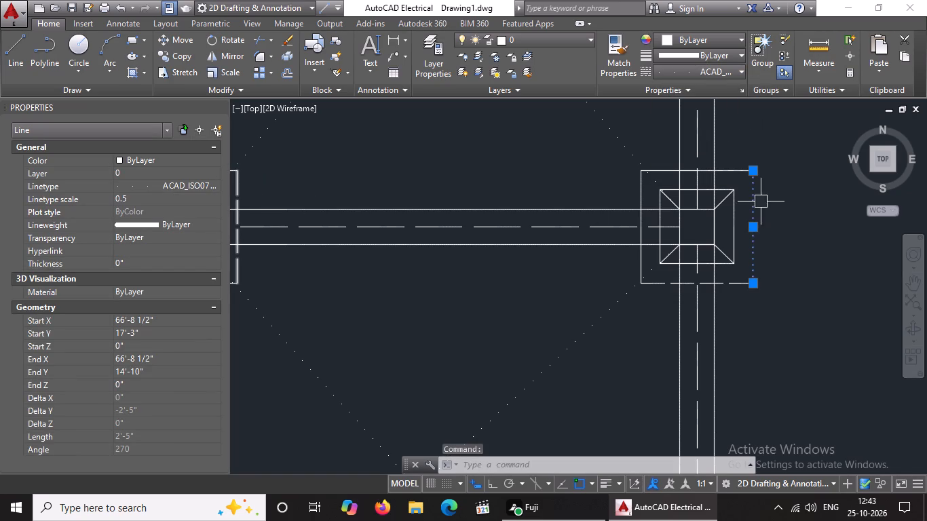
{"action": "scroll", "coordinate": [742, 177], "scroll_direction": "down", "scroll_amount": 3}
{"action": "left_click", "coordinate": [723, 71]}
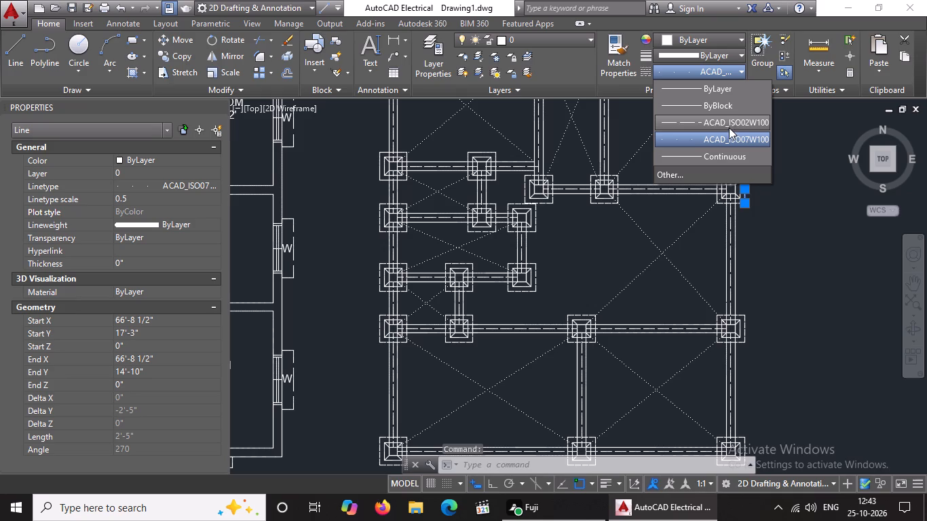
{"action": "left_click", "coordinate": [721, 122]}
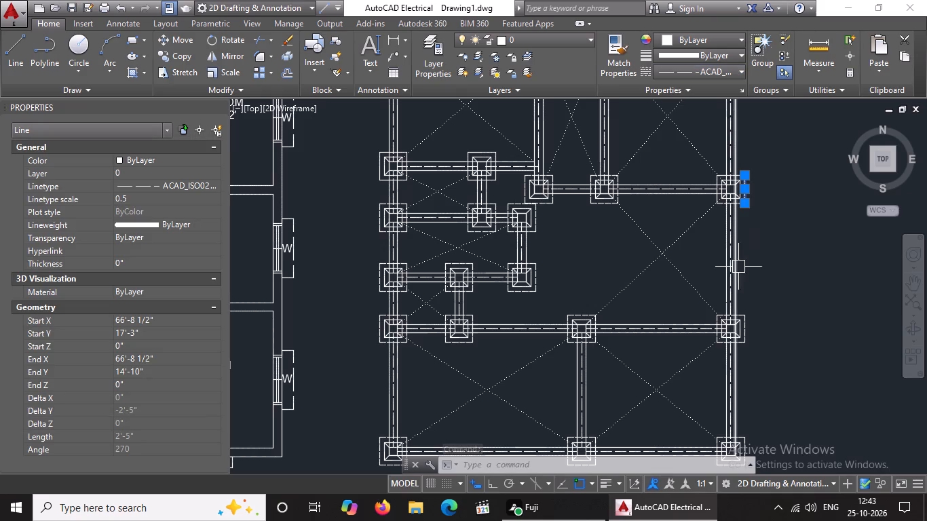
Give the northern outer edge of the easternmost footing in the three-footing row the ACAD_ISO02W100 linetype with linetype scale 0.5.
{"action": "middle_click_drag", "start_coordinate": [741, 159], "coordinate": [725, 250]}
{"action": "scroll", "coordinate": [715, 268], "scroll_direction": "up", "scroll_amount": 5}
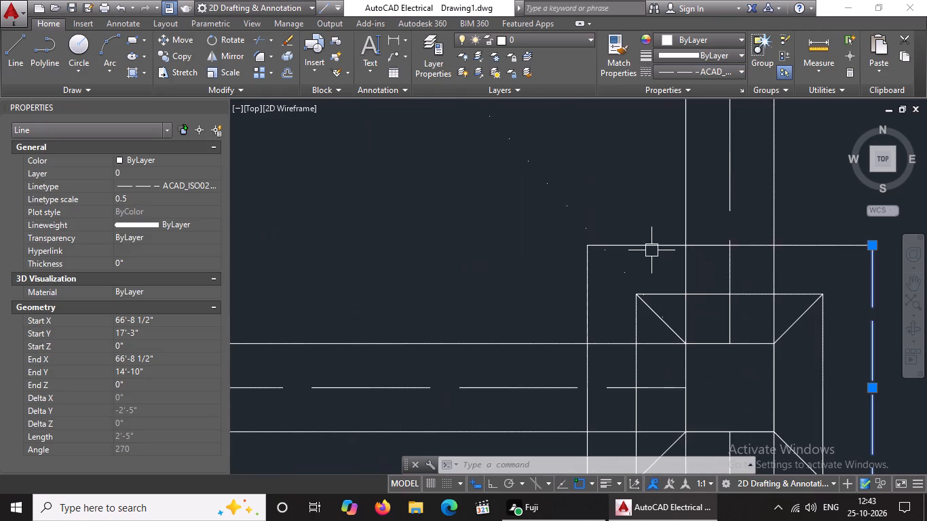
{"action": "left_click", "coordinate": [651, 250]}
{"action": "left_click", "coordinate": [715, 71]}
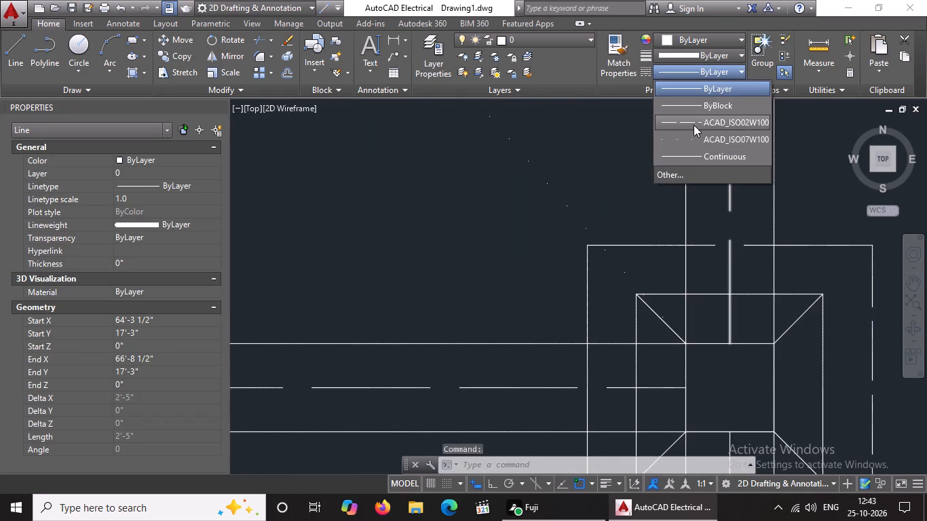
{"action": "left_click", "coordinate": [694, 125]}
{"action": "left_click", "coordinate": [132, 201]}
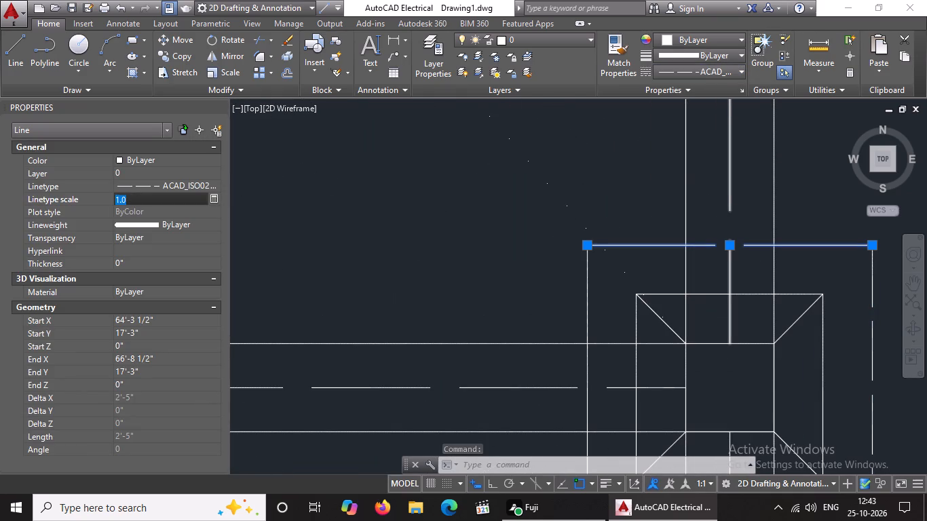
{"action": "key", "text": "BackSpace"}
{"action": "key", "text": "BackSpace"}
{"action": "key", "text": "BackSpace"}
{"action": "type", "text": "0.5"}
{"action": "key", "text": "Return"}
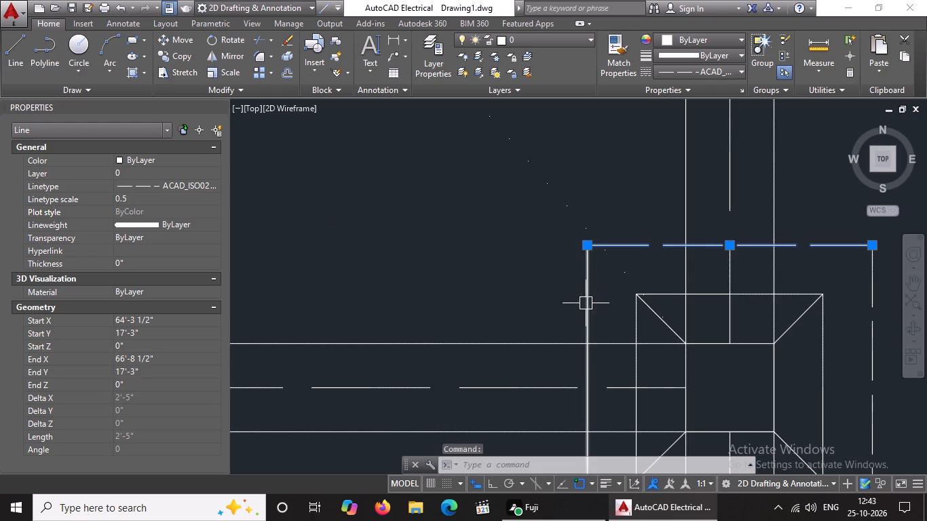
Give the western outer edge of the easternmost footing in the three-footing row the ACAD_ISO02W100 linetype with linetype scale 0.5.
{"action": "left_click", "coordinate": [584, 305]}
{"action": "left_click", "coordinate": [704, 75]}
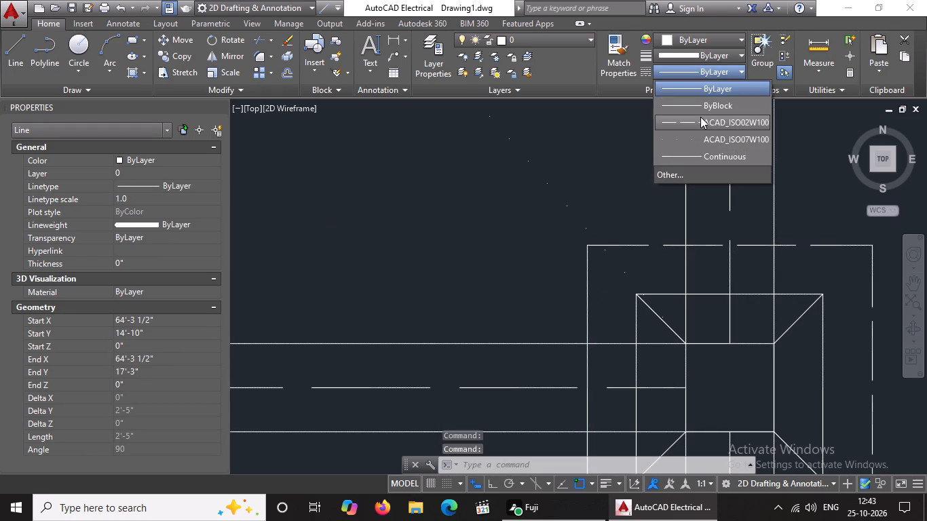
{"action": "left_click", "coordinate": [700, 119]}
{"action": "left_click", "coordinate": [143, 203]}
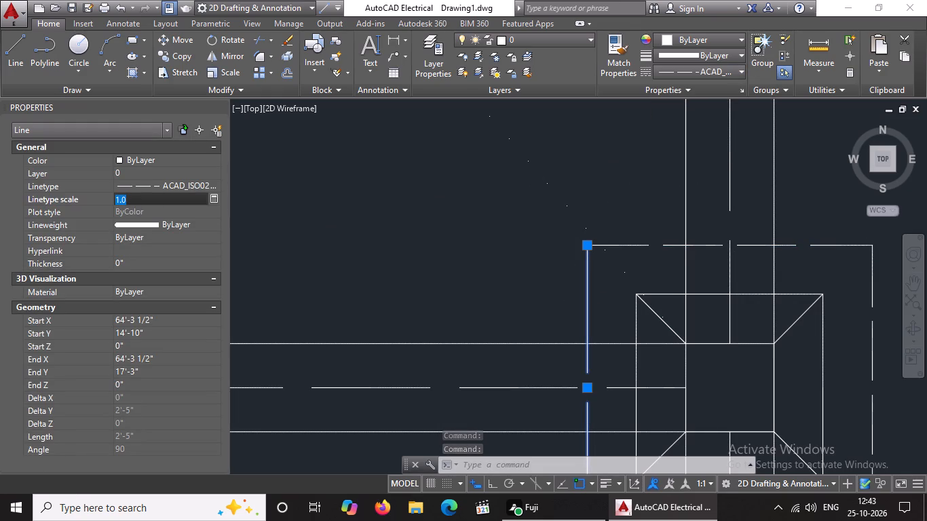
{"action": "key", "text": "BackSpace"}
{"action": "key", "text": "BackSpace"}
{"action": "key", "text": "0"}
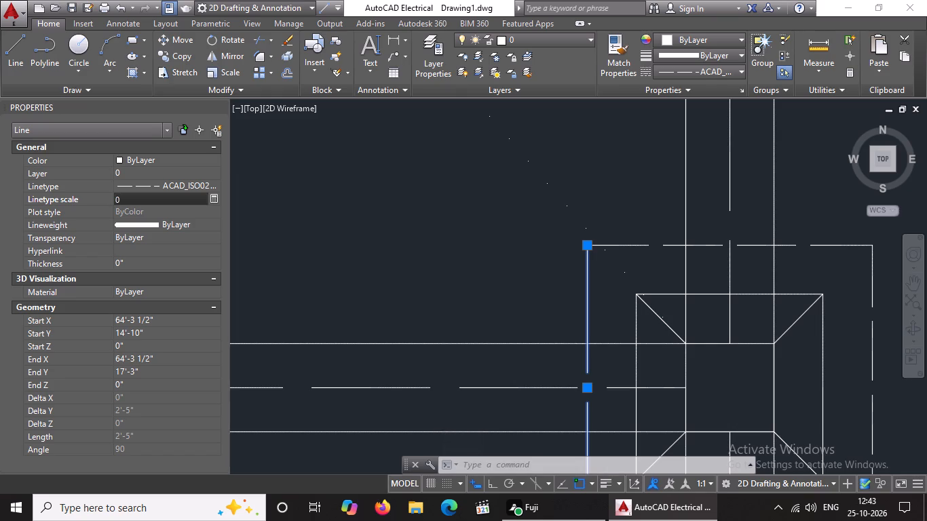
{"action": "type", "text": ".5"}
{"action": "key", "text": "Return"}
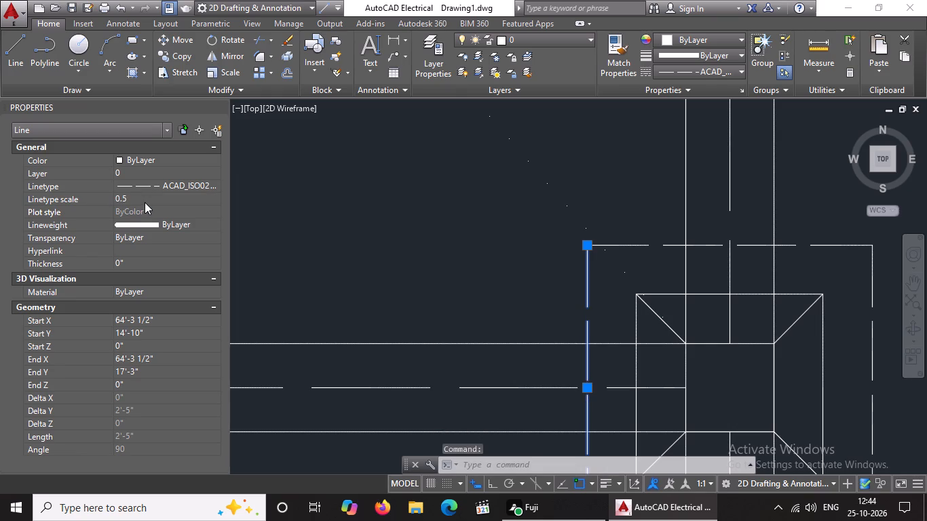
Give the southern outer edge of the plan's northeast corner footing the ACAD_ISO02W100 linetype with linetype scale 0.5.
{"action": "scroll", "coordinate": [430, 227], "scroll_direction": "down", "scroll_amount": 3}
{"action": "middle_click_drag", "start_coordinate": [455, 239], "coordinate": [456, 240]}
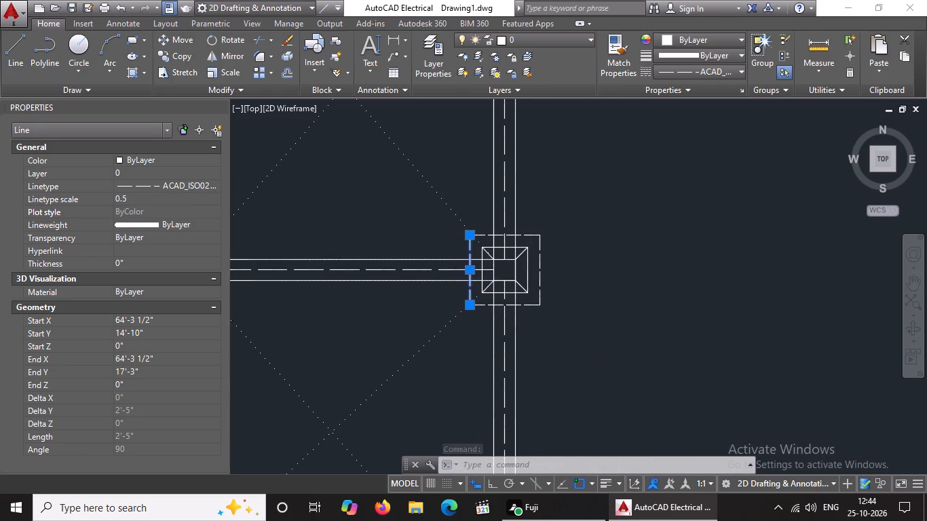
{"action": "middle_click_drag", "start_coordinate": [456, 240], "coordinate": [509, 371]}
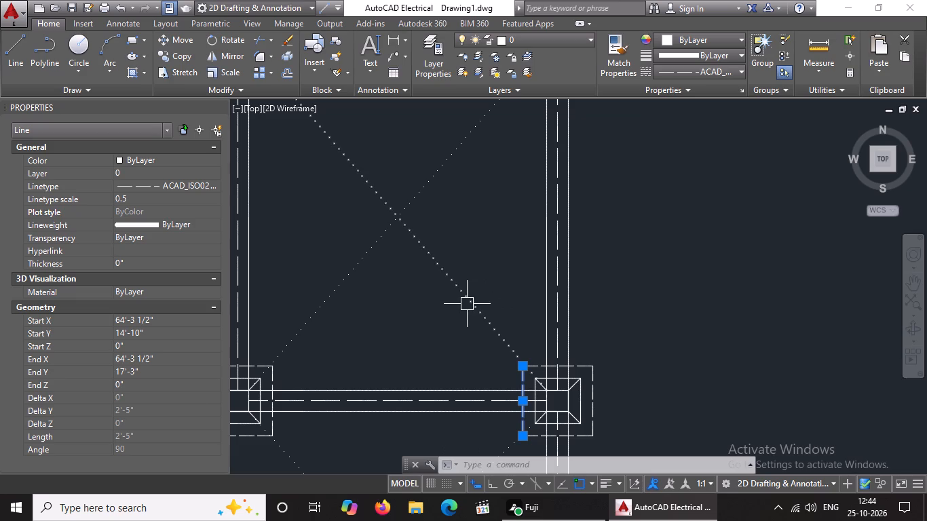
{"action": "middle_click_drag", "start_coordinate": [470, 309], "coordinate": [554, 383]}
{"action": "scroll", "coordinate": [533, 311], "scroll_direction": "down", "scroll_amount": 2}
{"action": "scroll", "coordinate": [601, 211], "scroll_direction": "up", "scroll_amount": 2}
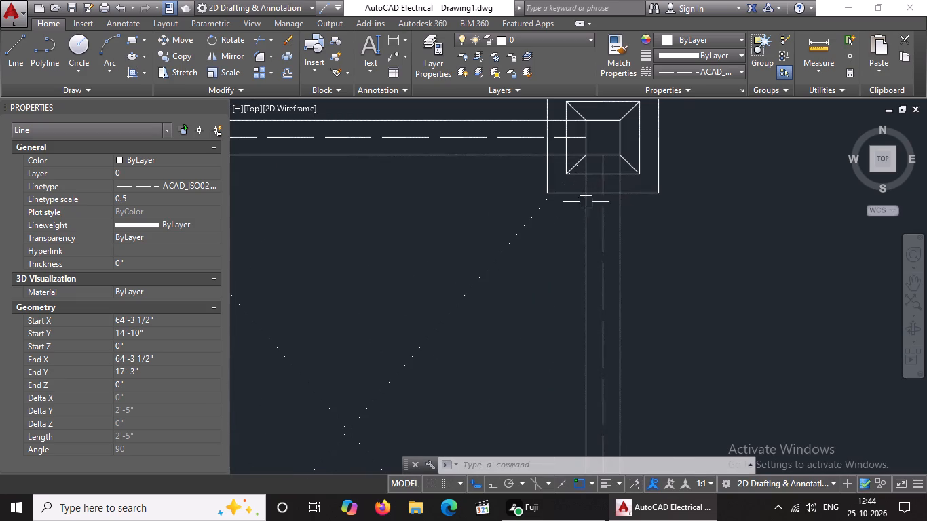
{"action": "left_click", "coordinate": [563, 193]}
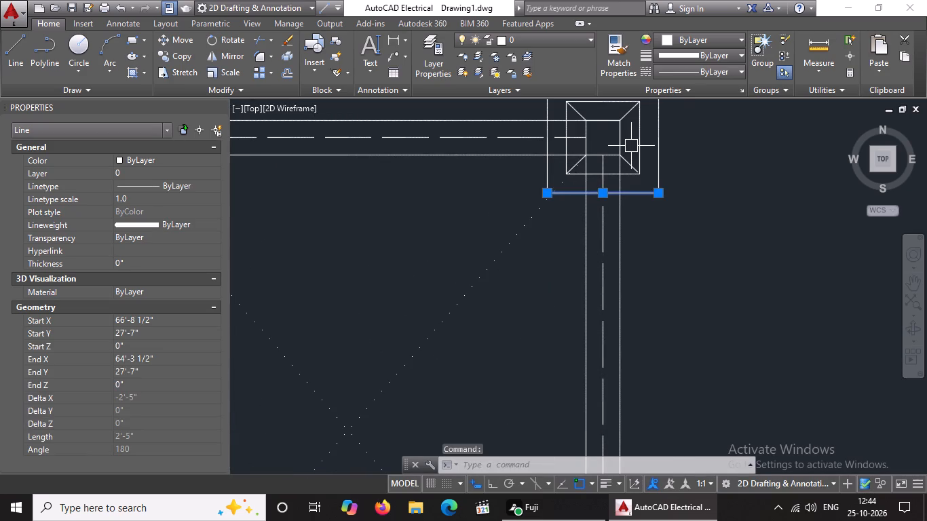
{"action": "left_click", "coordinate": [673, 73]}
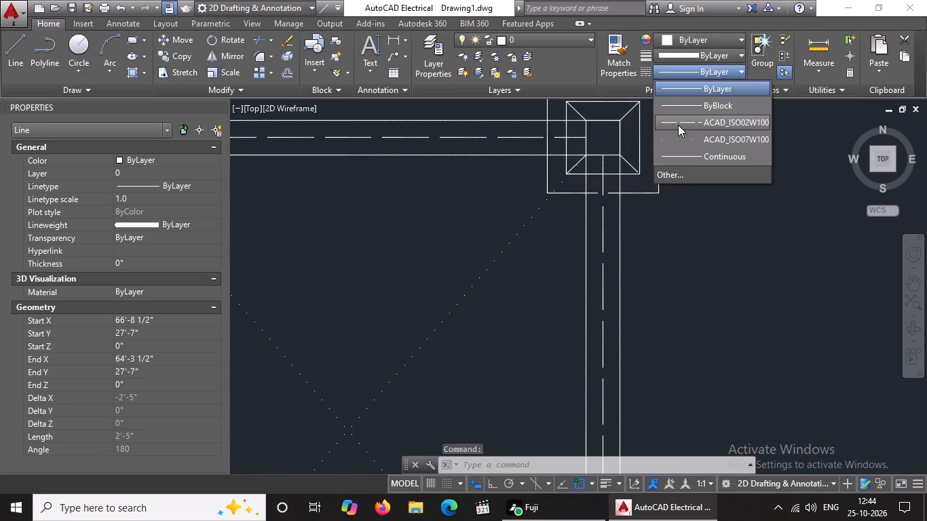
{"action": "left_click", "coordinate": [679, 124]}
{"action": "left_click", "coordinate": [148, 197]}
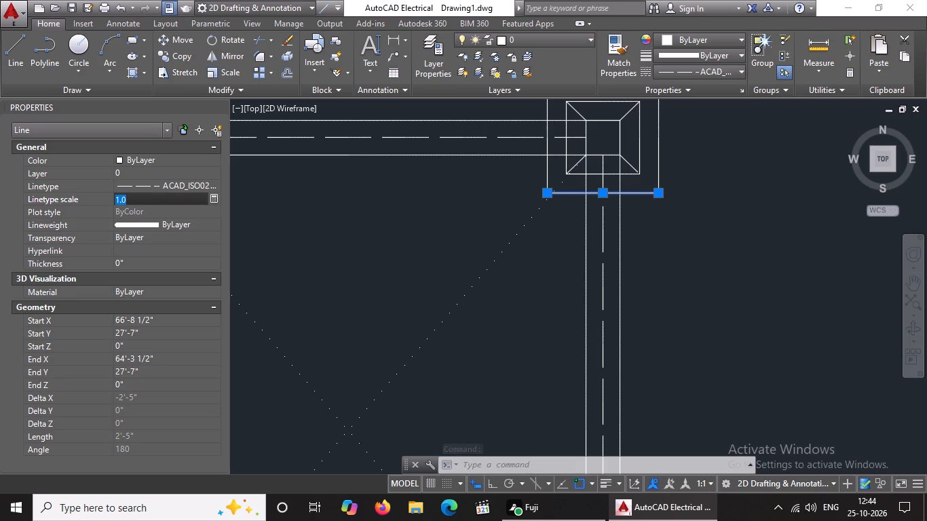
{"action": "key", "text": "BackSpace"}
{"action": "key", "text": "BackSpace"}
{"action": "type", "text": "0.5"}
{"action": "key", "text": "Return"}
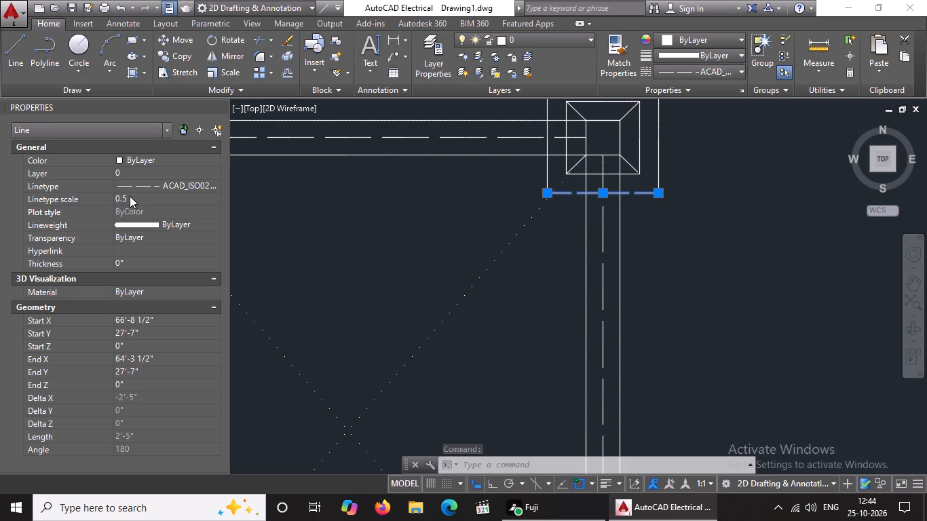
Give the eastern outer edge of the northeast corner footing the ACAD_ISO02W100 linetype with linetype scale 0.5.
{"action": "left_click", "coordinate": [653, 149]}
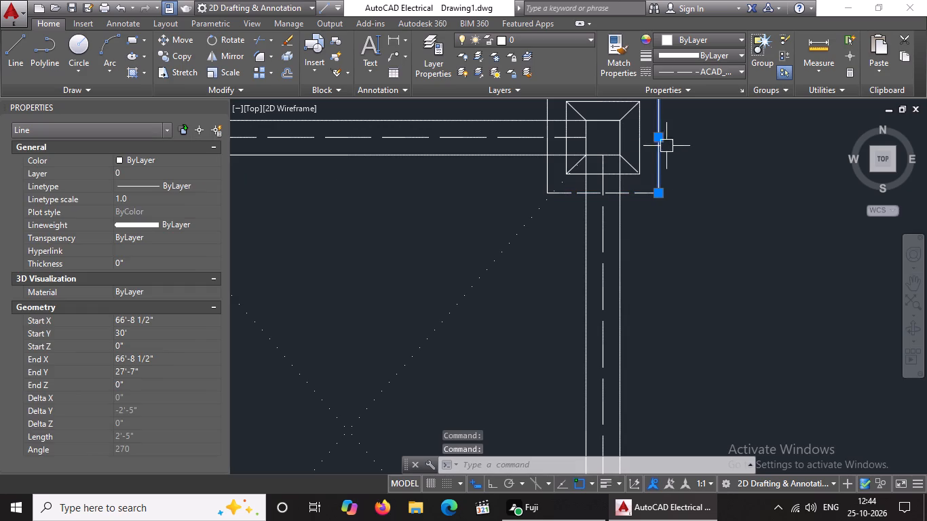
{"action": "left_click", "coordinate": [698, 63]}
{"action": "left_click", "coordinate": [697, 69]}
{"action": "left_click", "coordinate": [701, 69]}
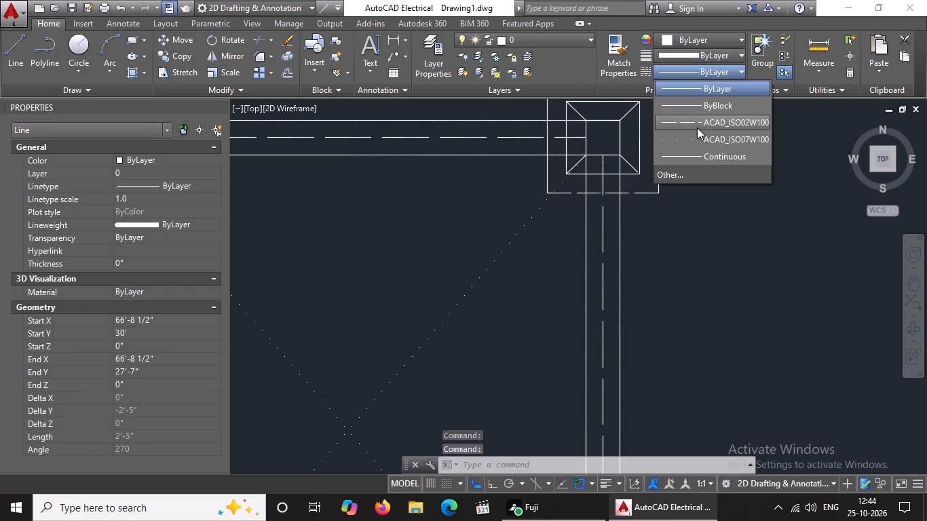
{"action": "left_click", "coordinate": [698, 124]}
{"action": "left_click", "coordinate": [152, 200]}
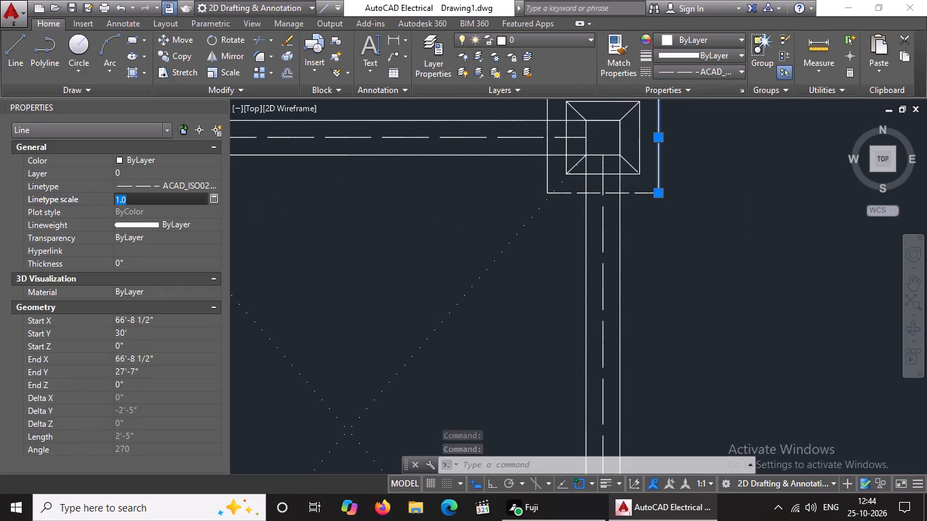
{"action": "key", "text": "BackSpace"}
{"action": "key", "text": "BackSpace"}
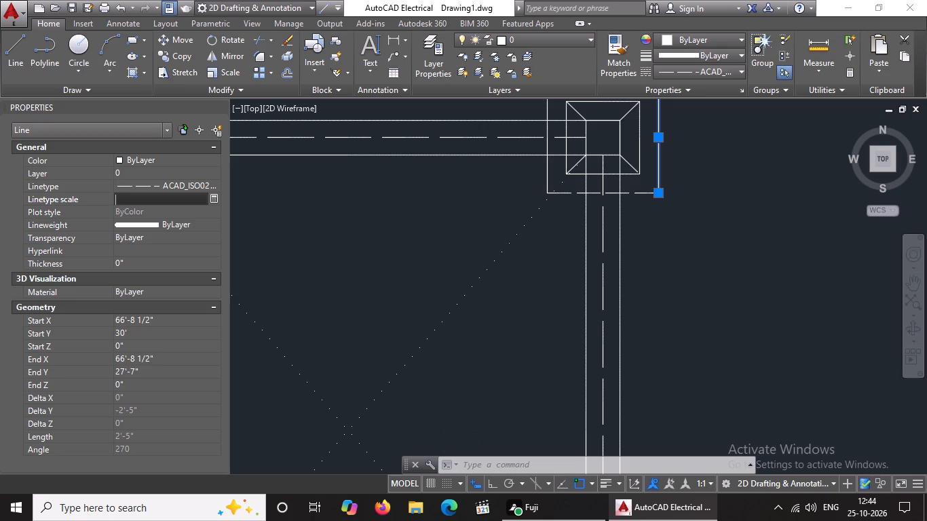
{"action": "type", "text": "0.5"}
{"action": "key", "text": "Return"}
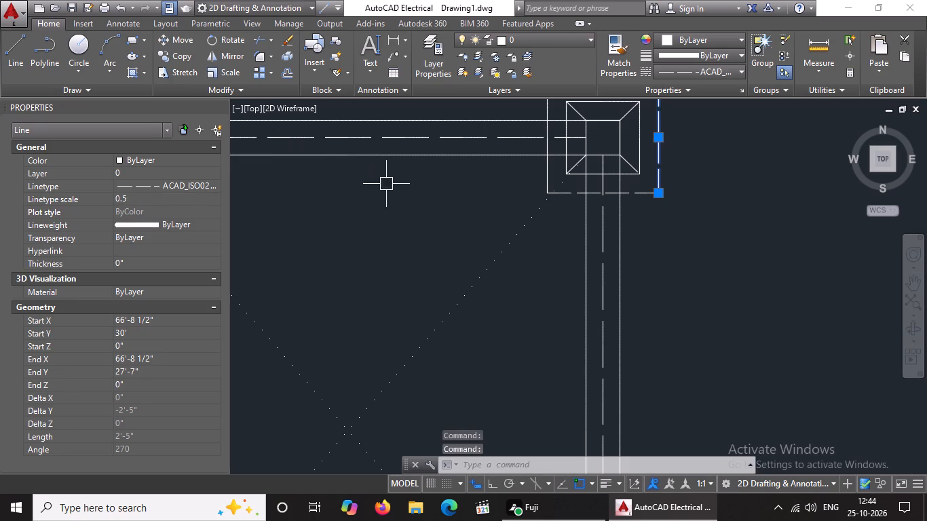
Give the northern outer edge of the northeast corner footing the ACAD_ISO02W100 linetype with linetype scale 0.5.
{"action": "middle_click_drag", "start_coordinate": [675, 187], "coordinate": [675, 364]}
{"action": "scroll", "coordinate": [659, 345], "scroll_direction": "down", "scroll_amount": 3}
{"action": "middle_click_drag", "start_coordinate": [636, 320], "coordinate": [636, 313]}
{"action": "scroll", "coordinate": [611, 284], "scroll_direction": "down", "scroll_amount": 3}
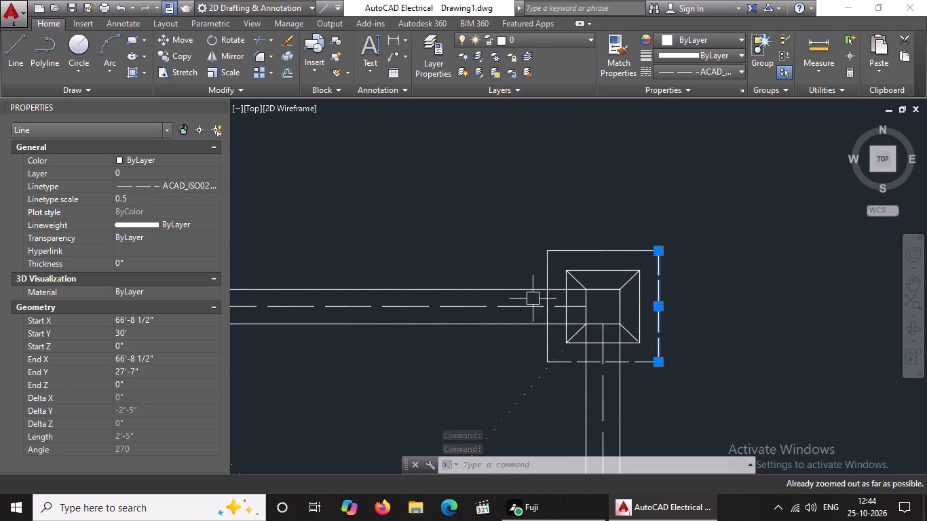
{"action": "middle_click_drag", "start_coordinate": [533, 298], "coordinate": [602, 202]}
{"action": "scroll", "coordinate": [617, 229], "scroll_direction": "down", "scroll_amount": 1}
{"action": "middle_click_drag", "start_coordinate": [430, 168], "coordinate": [646, 206]}
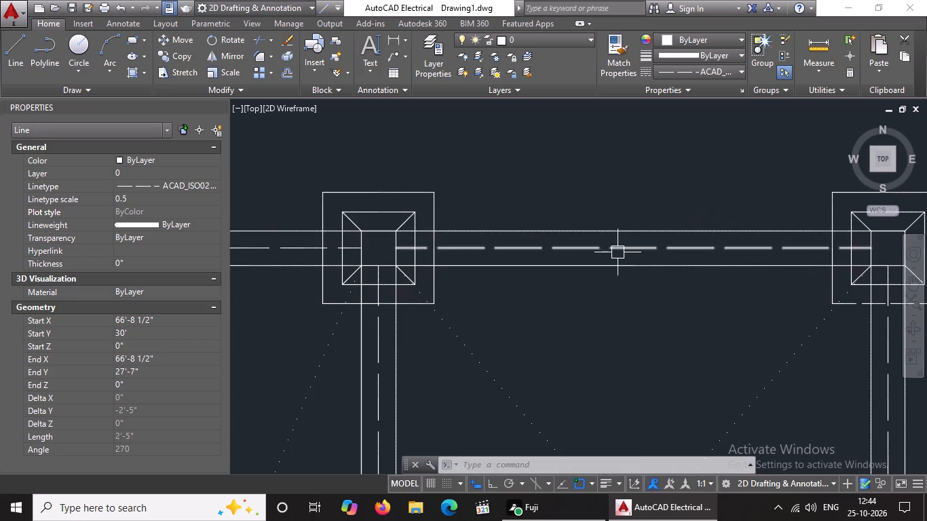
{"action": "scroll", "coordinate": [565, 241], "scroll_direction": "down", "scroll_amount": 5}
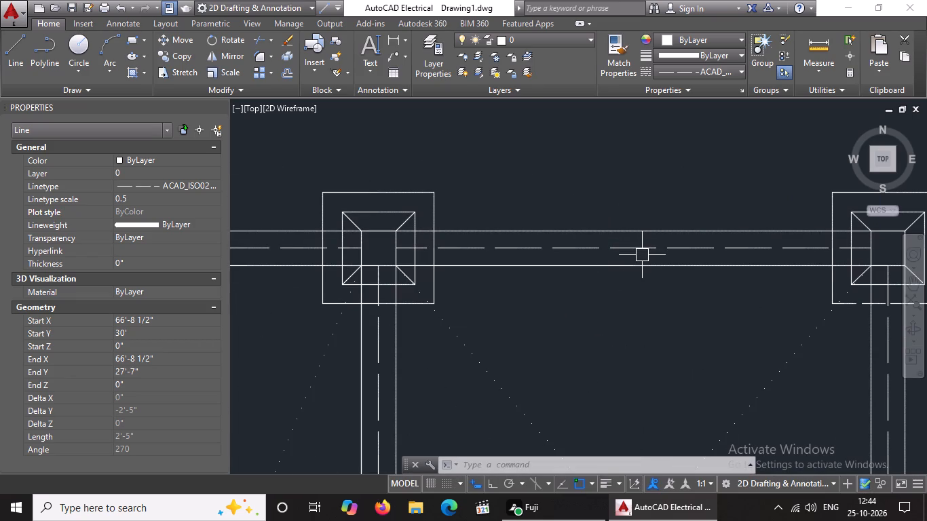
{"action": "middle_click_drag", "start_coordinate": [766, 343], "coordinate": [687, 228]}
{"action": "middle_click_drag", "start_coordinate": [527, 0], "coordinate": [486, 0]}
{"action": "middle_click_drag", "start_coordinate": [775, 335], "coordinate": [755, 234]}
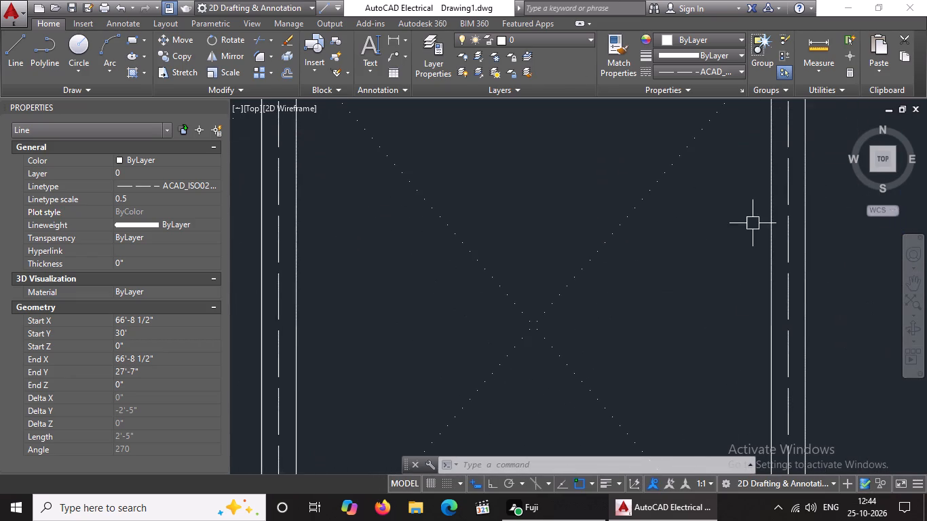
{"action": "middle_click_drag", "start_coordinate": [761, 278], "coordinate": [772, 177]}
{"action": "scroll", "coordinate": [761, 273], "scroll_direction": "up", "scroll_amount": 1}
{"action": "scroll", "coordinate": [744, 204], "scroll_direction": "down", "scroll_amount": 3}
{"action": "middle_click_drag", "start_coordinate": [744, 223], "coordinate": [717, 347]}
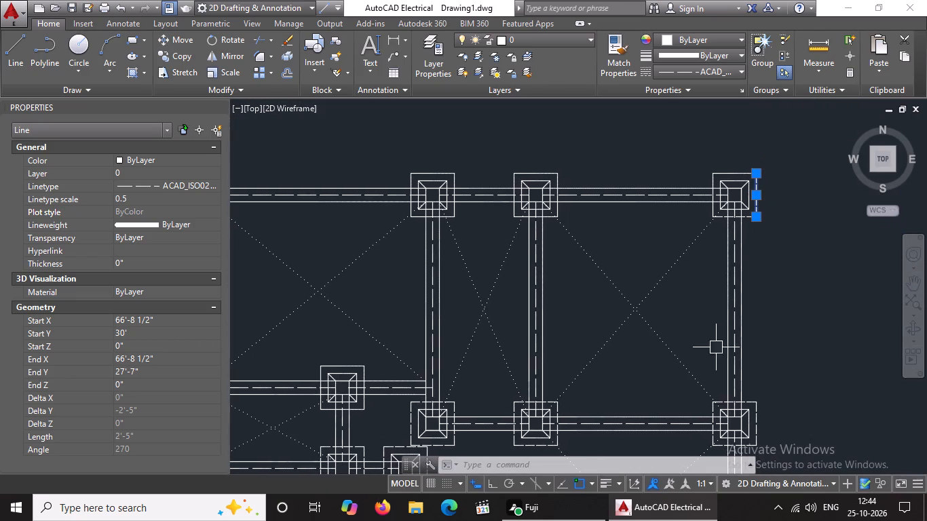
{"action": "scroll", "coordinate": [728, 173], "scroll_direction": "up", "scroll_amount": 2}
{"action": "left_click", "coordinate": [727, 173]}
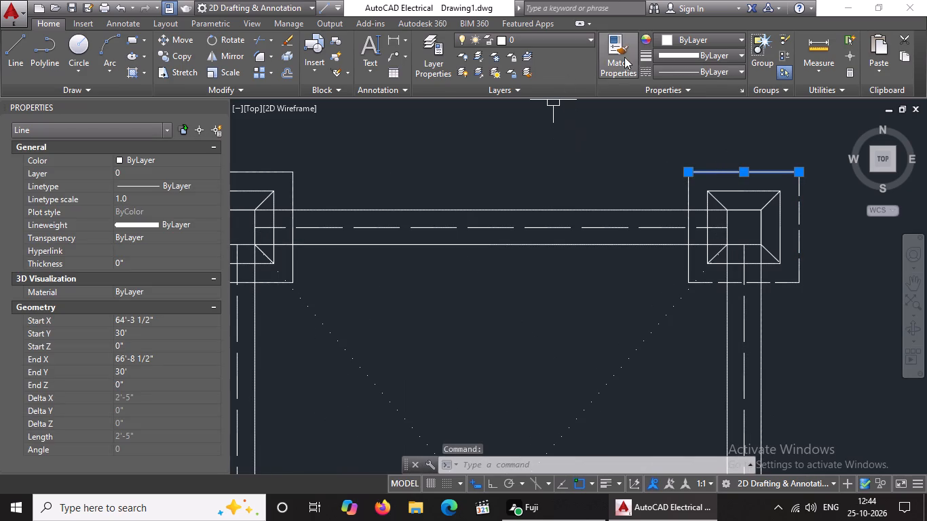
{"action": "left_click", "coordinate": [681, 69]}
{"action": "left_click", "coordinate": [671, 123]}
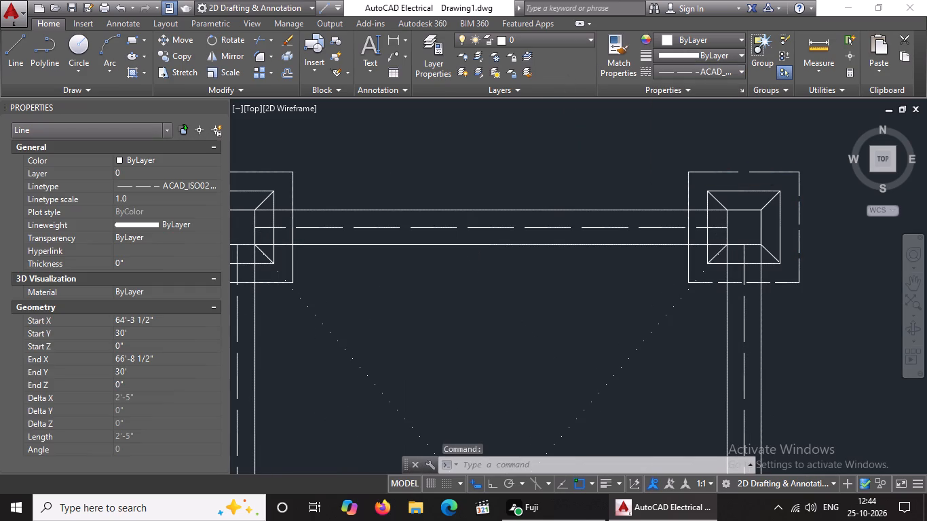
{"action": "left_click", "coordinate": [151, 204]}
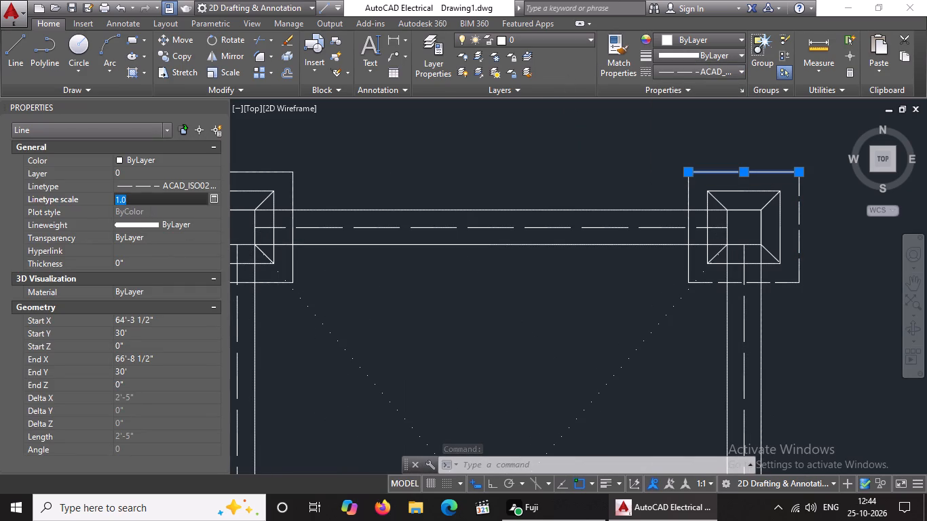
{"action": "key", "text": "BackSpace"}
{"action": "key", "text": "BackSpace"}
{"action": "type", "text": "0.5"}
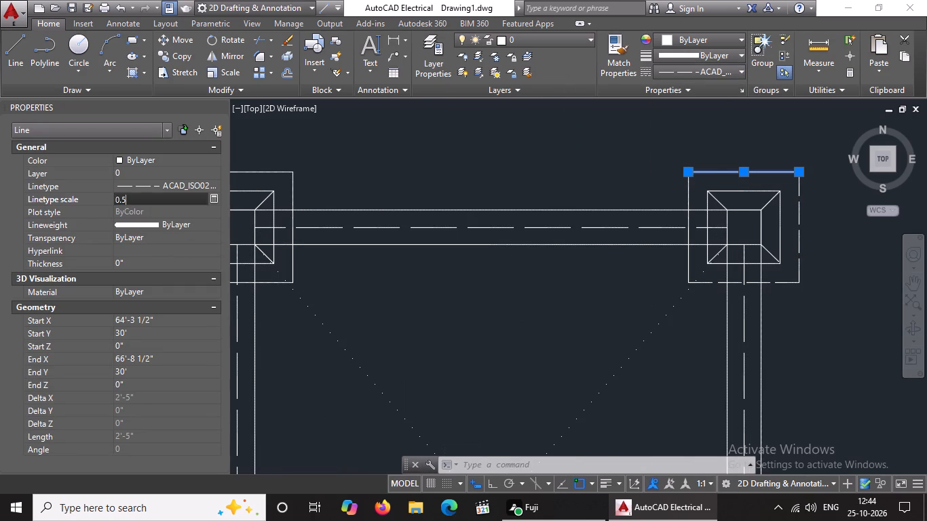
{"action": "key", "text": "Return"}
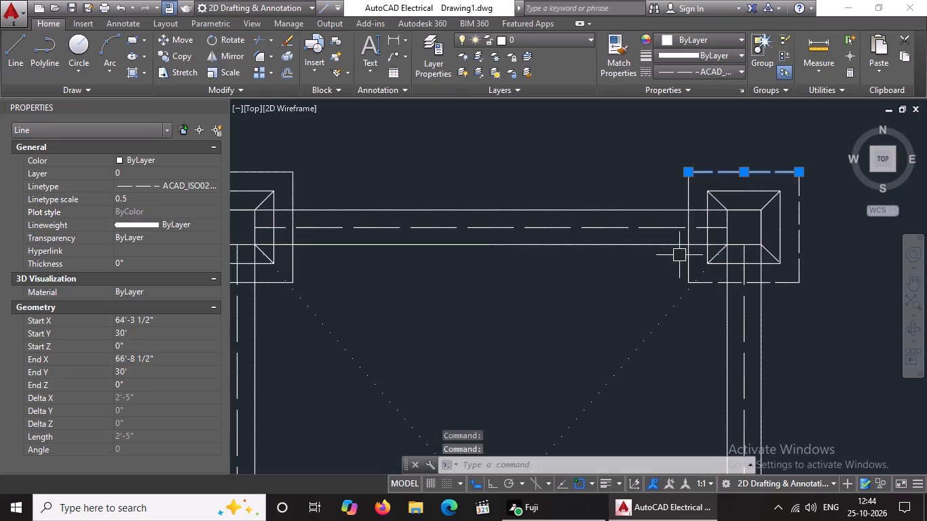
Give the western outer edge of the northeast corner footing the ACAD_ISO02W100 linetype with linetype scale 0.5.
{"action": "left_click", "coordinate": [684, 253]}
{"action": "left_click", "coordinate": [738, 69]}
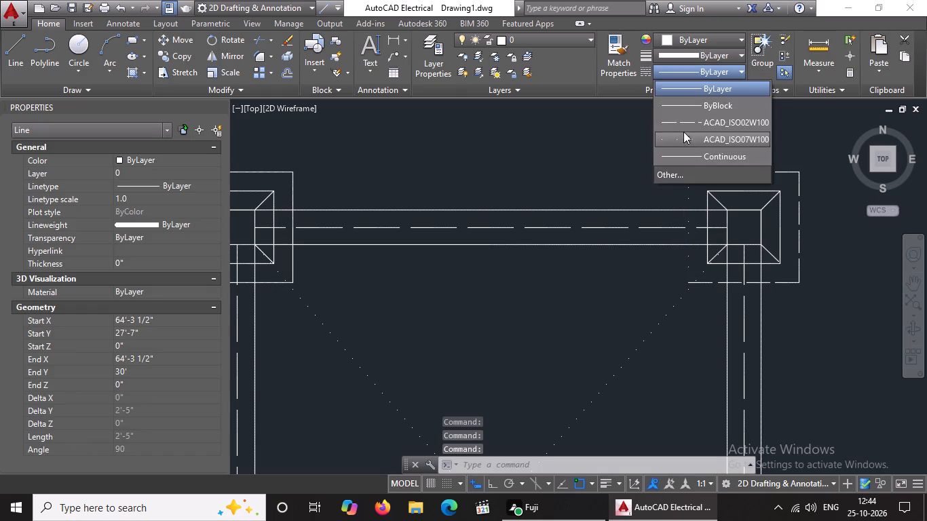
{"action": "left_click", "coordinate": [687, 123]}
{"action": "left_click", "coordinate": [149, 196]}
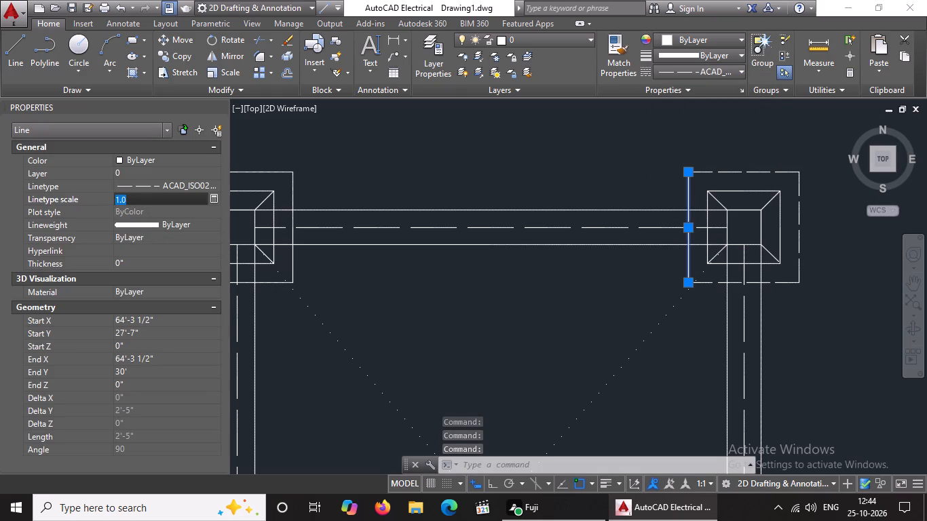
{"action": "key", "text": "BackSpace"}
{"action": "key", "text": "BackSpace"}
{"action": "type", "text": "0."}
{"action": "key", "text": "5"}
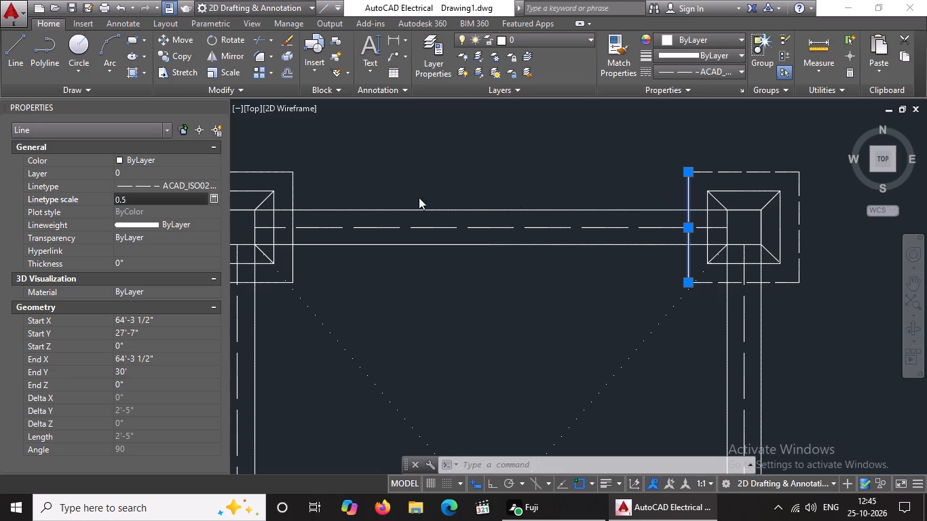
{"action": "left_click", "coordinate": [683, 71]}
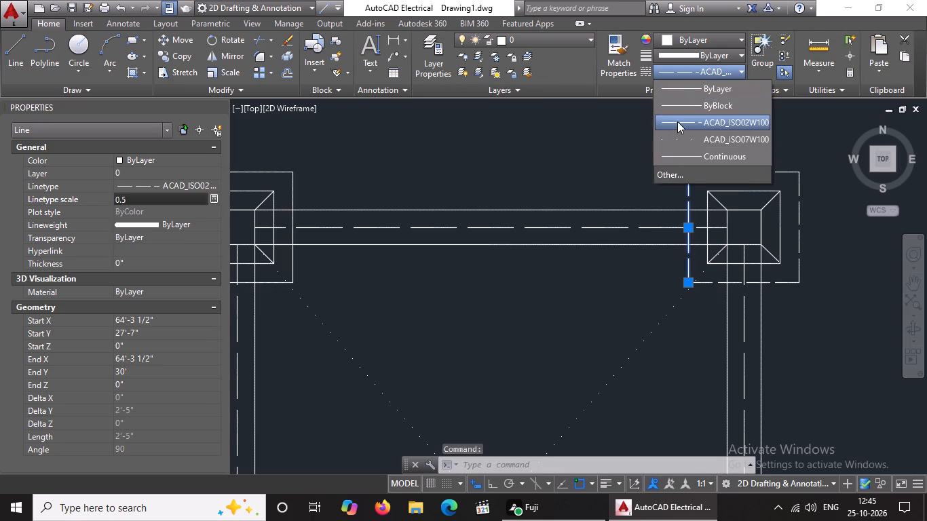
{"action": "left_click", "coordinate": [678, 121]}
{"action": "key", "text": "Escape"}
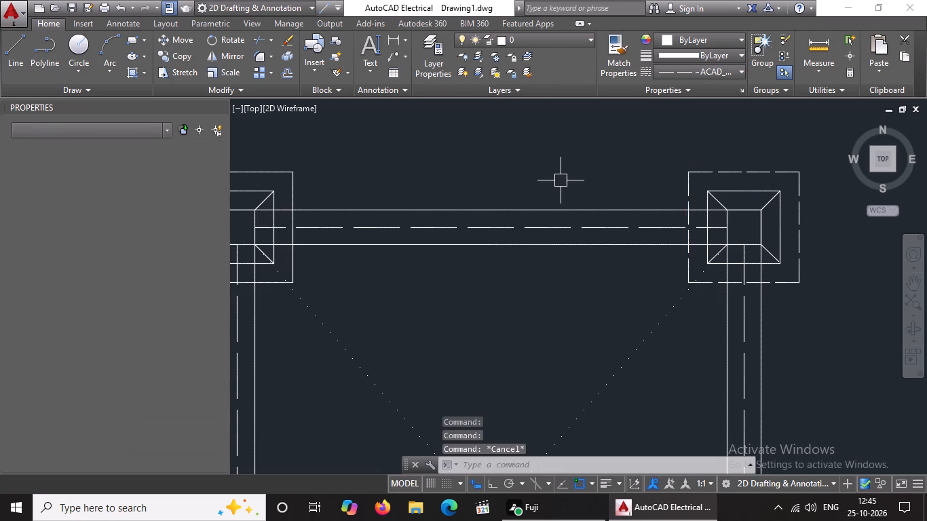
Give the eastern outer edge of the second footing from the east in the northernmost row the ACAD_ISO02W100 linetype with linetype scale 0.5.
{"action": "scroll", "coordinate": [492, 187], "scroll_direction": "down", "scroll_amount": 3}
{"action": "middle_click_drag", "start_coordinate": [286, 189], "coordinate": [446, 189]}
{"action": "left_click", "coordinate": [453, 195]}
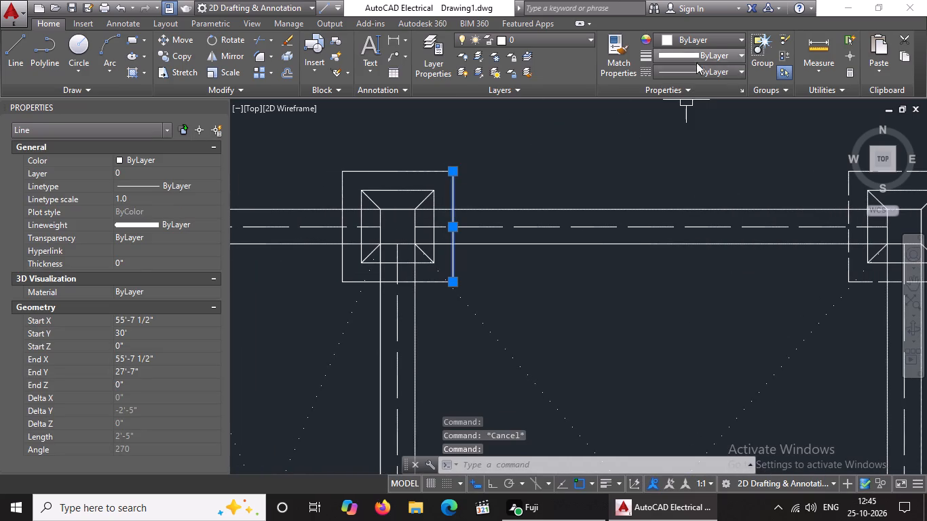
{"action": "left_click", "coordinate": [696, 62]}
{"action": "left_click", "coordinate": [725, 54]}
{"action": "left_click", "coordinate": [713, 72]}
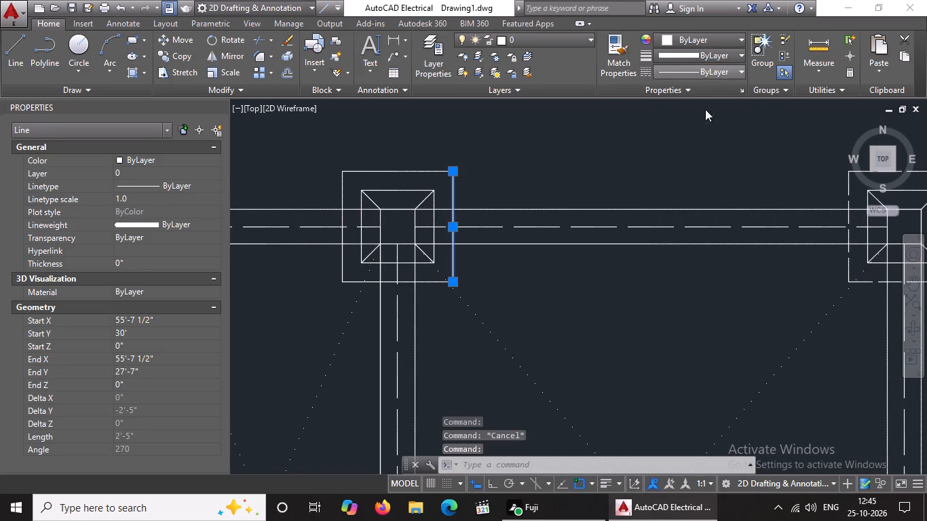
{"action": "left_click", "coordinate": [700, 126]}
{"action": "left_click", "coordinate": [142, 196]}
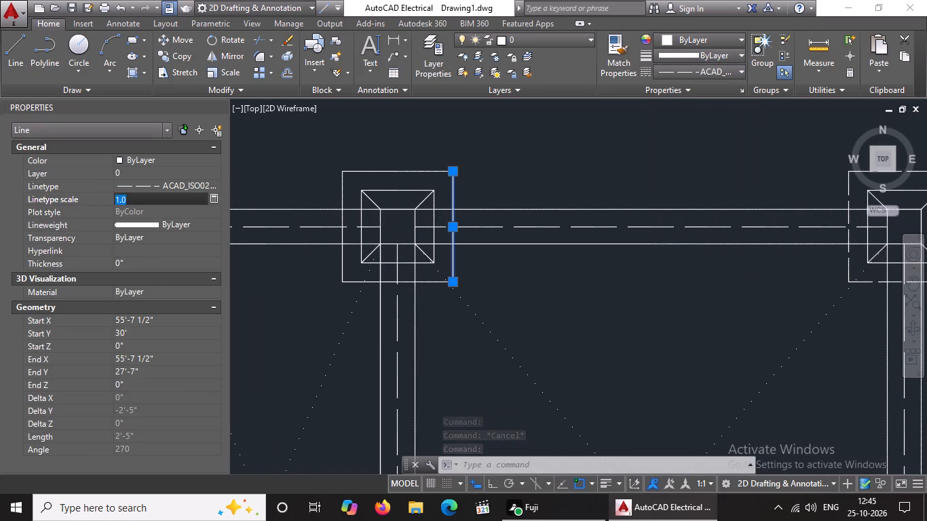
{"action": "key", "text": "BackSpace"}
{"action": "key", "text": "BackSpace"}
{"action": "type", "text": "0.5"}
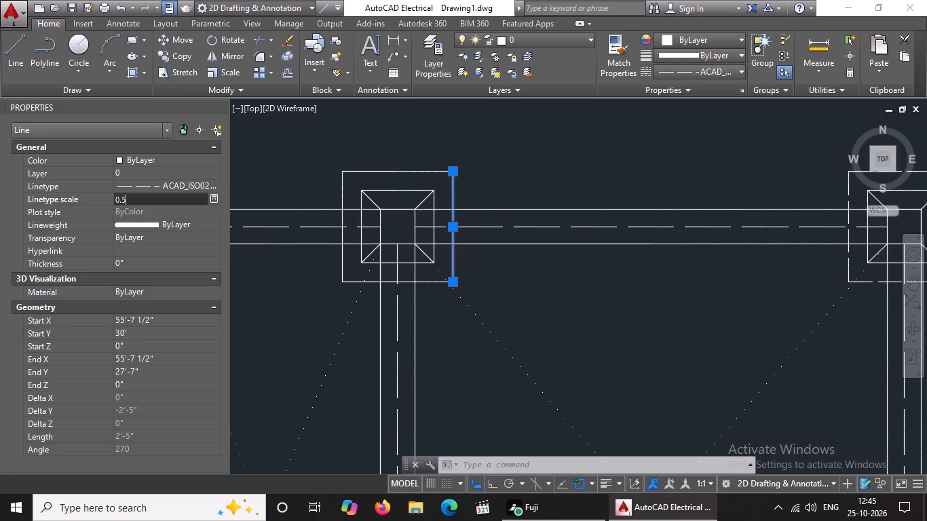
{"action": "key", "text": "Return"}
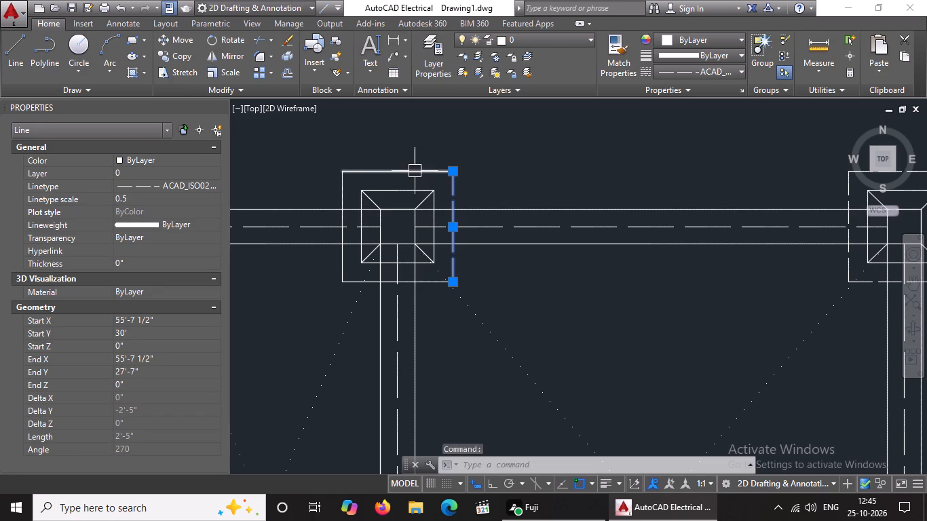
Give the northern outer edge of the northernmost row's second footing from the east the ACAD_ISO02W100 linetype with linetype scale 0.5.
{"action": "left_click", "coordinate": [415, 171]}
{"action": "left_click", "coordinate": [689, 68]}
{"action": "left_click", "coordinate": [687, 124]}
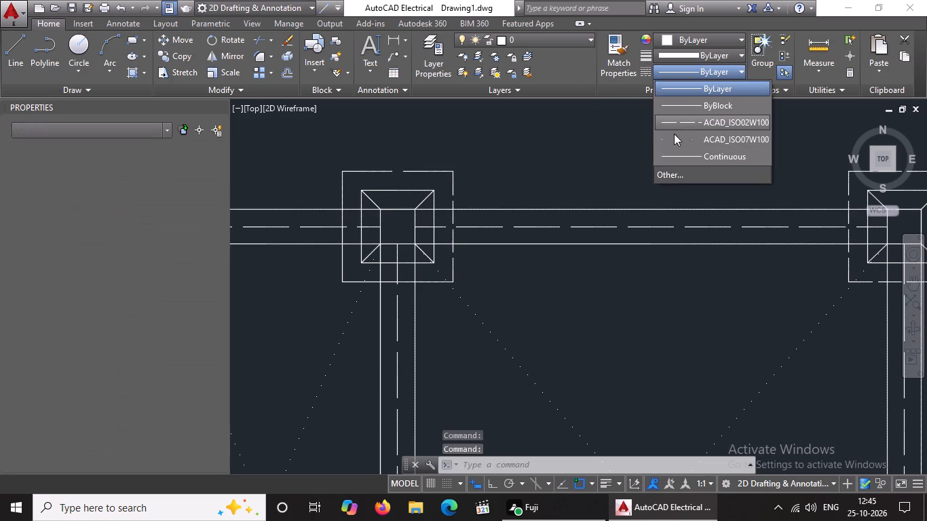
{"action": "left_click", "coordinate": [136, 192]}
{"action": "left_click", "coordinate": [135, 200]}
{"action": "key", "text": "BackSpace"}
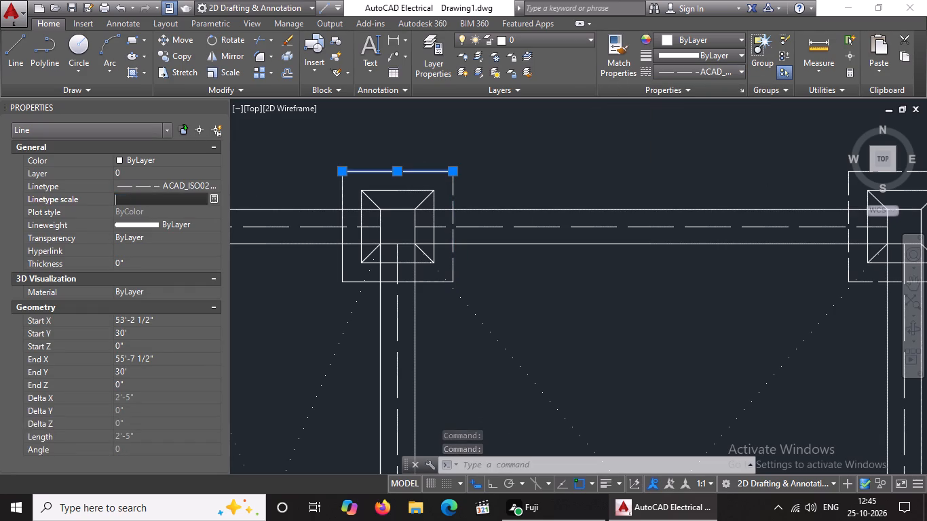
{"action": "key", "text": "BackSpace"}
{"action": "type", "text": "0.5"}
{"action": "key", "text": "Return"}
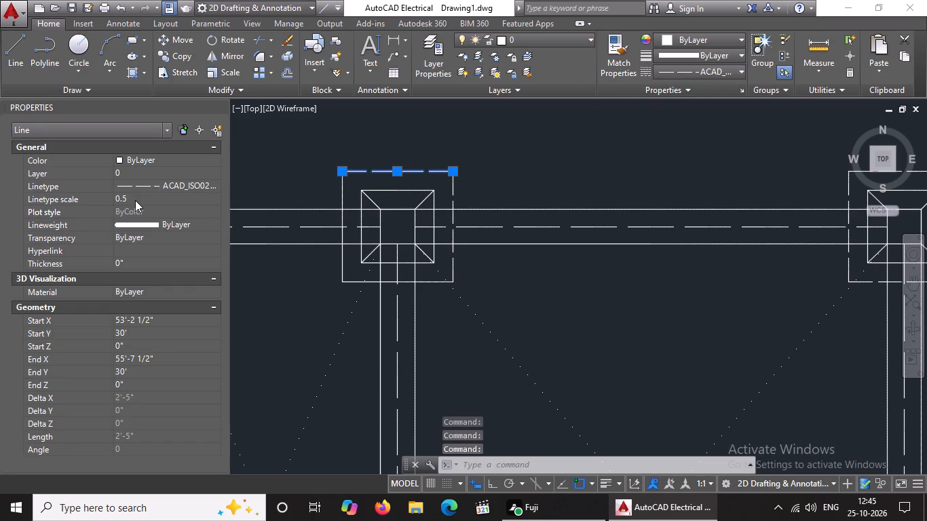
Give the western outer edge of the northernmost row's second footing from the east the ACAD_ISO02W100 linetype with linetype scale 0.5.
{"action": "left_click", "coordinate": [338, 267]}
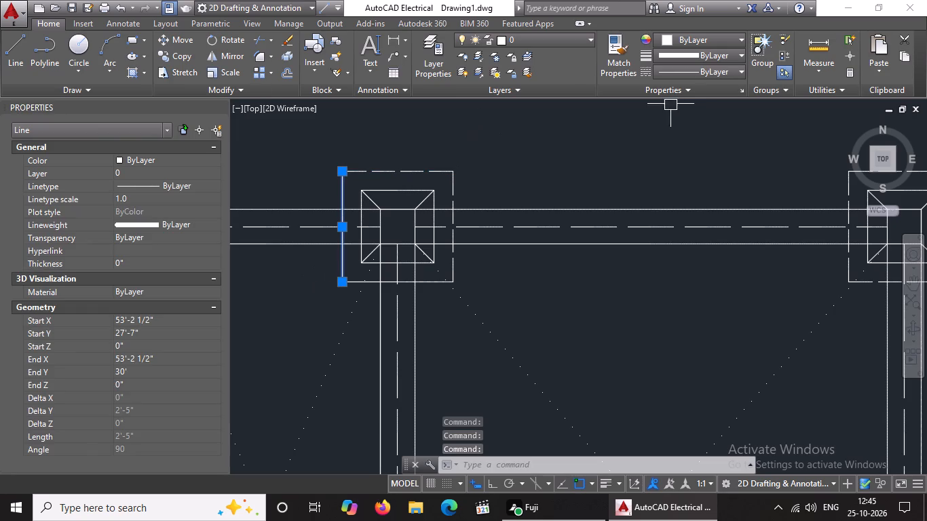
{"action": "left_click", "coordinate": [675, 68]}
{"action": "left_click", "coordinate": [688, 122]}
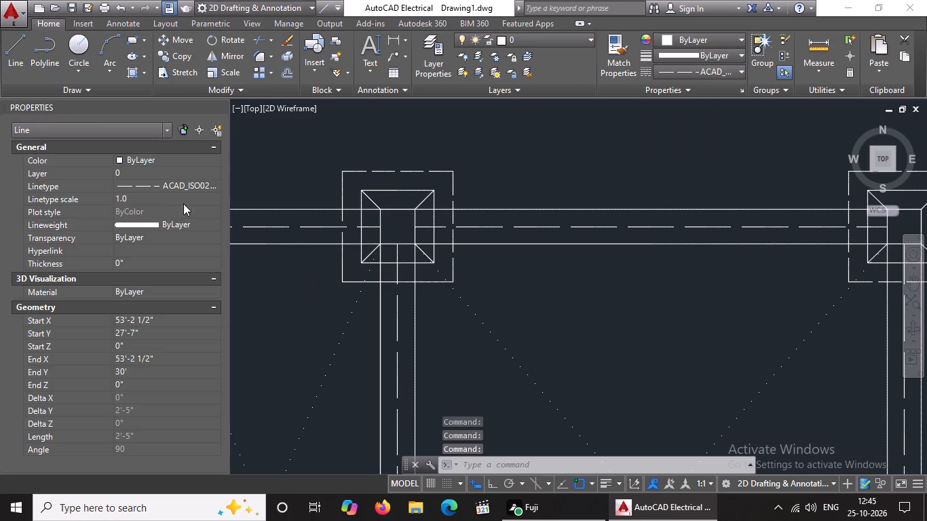
{"action": "left_click", "coordinate": [155, 200]}
{"action": "key", "text": "BackSpace"}
{"action": "key", "text": "BackSpace"}
{"action": "key", "text": "BackSpace"}
{"action": "type", "text": "0.5"}
{"action": "key", "text": "Return"}
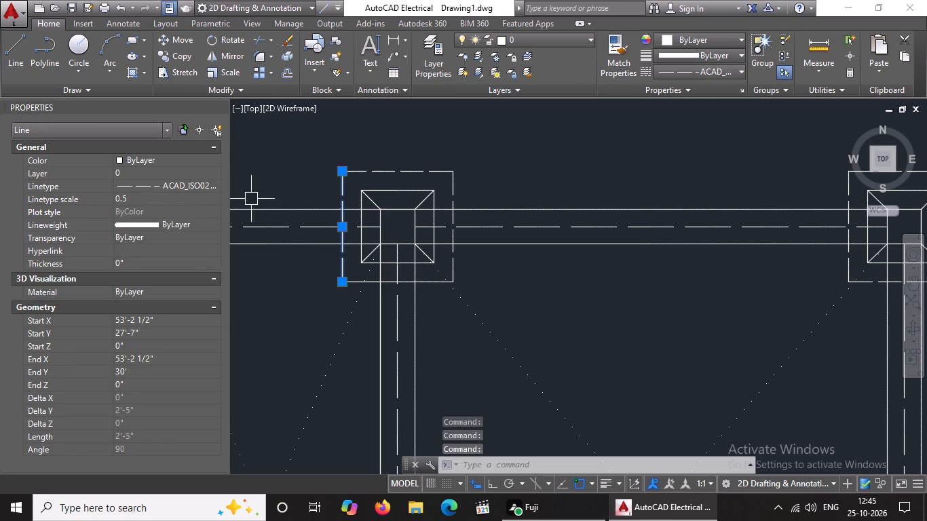
Give the southern outer edge of the northernmost row's second footing from the east the ACAD_ISO02W100 linetype with linetype scale 0.5.
{"action": "left_click", "coordinate": [431, 282]}
{"action": "left_click", "coordinate": [694, 68]}
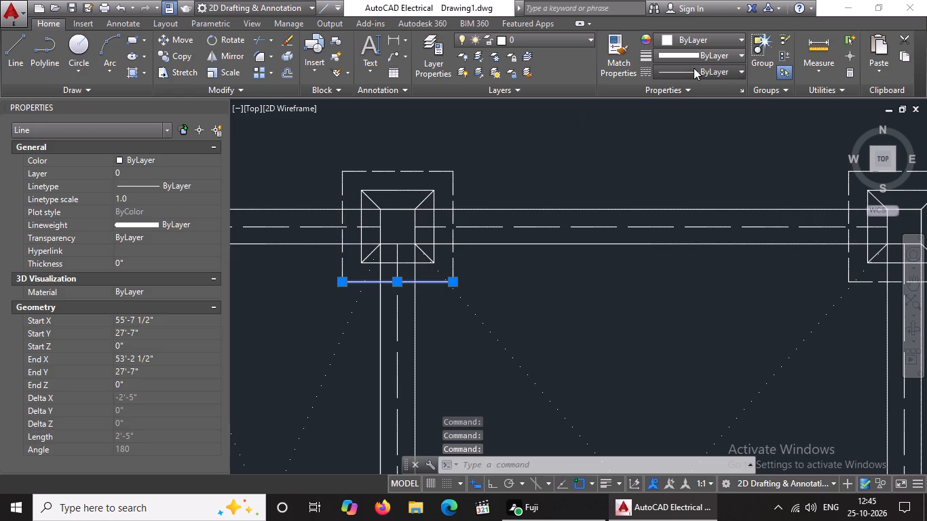
{"action": "left_click", "coordinate": [687, 126]}
{"action": "left_click", "coordinate": [160, 202]}
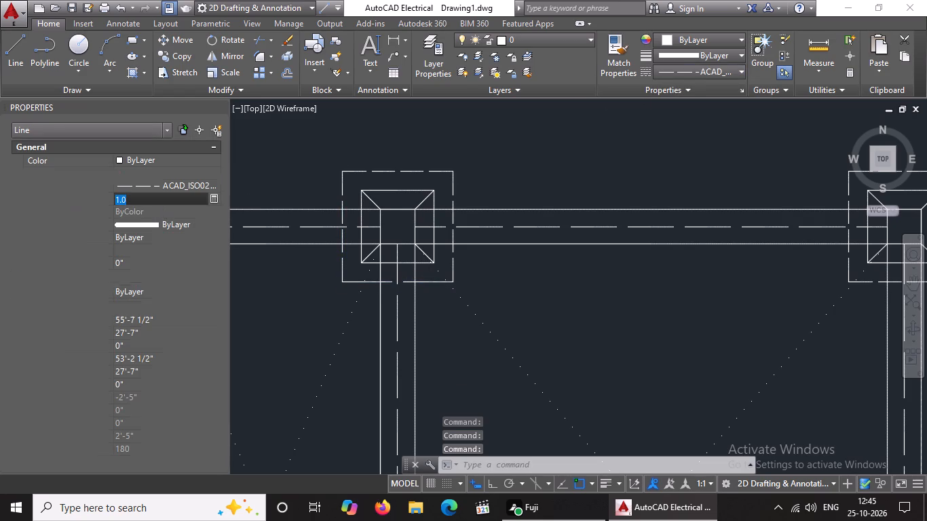
{"action": "key", "text": "BackSpace"}
{"action": "key", "text": "BackSpace"}
{"action": "type", "text": "0.5"}
{"action": "key", "text": "Return"}
Give the eastern outer edge of the northernmost row's third footing from the east the ACAD_ISO02W100 linetype with linetype scale 0.5.
{"action": "scroll", "coordinate": [355, 258], "scroll_direction": "down", "scroll_amount": 4}
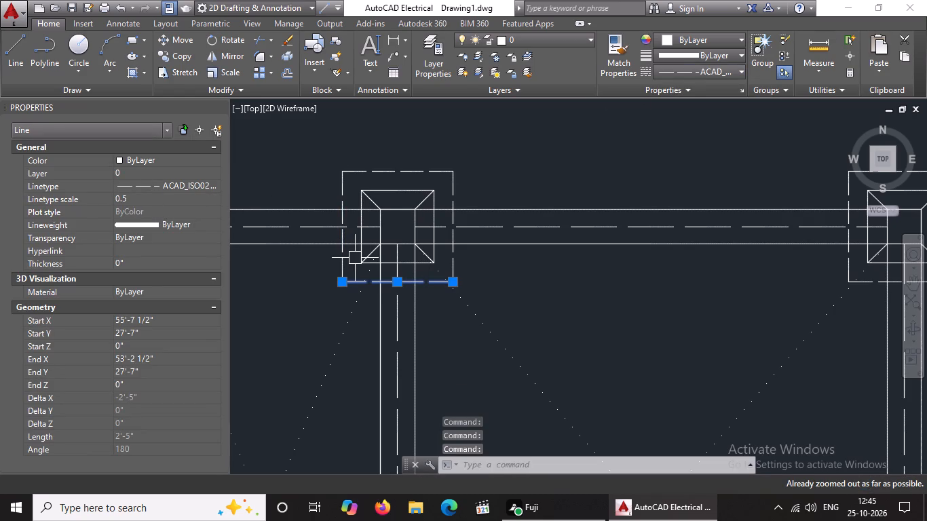
{"action": "scroll", "coordinate": [363, 256], "scroll_direction": "down", "scroll_amount": 1}
{"action": "middle_click_drag", "start_coordinate": [365, 256], "coordinate": [431, 243]}
{"action": "scroll", "coordinate": [441, 252], "scroll_direction": "down", "scroll_amount": 8}
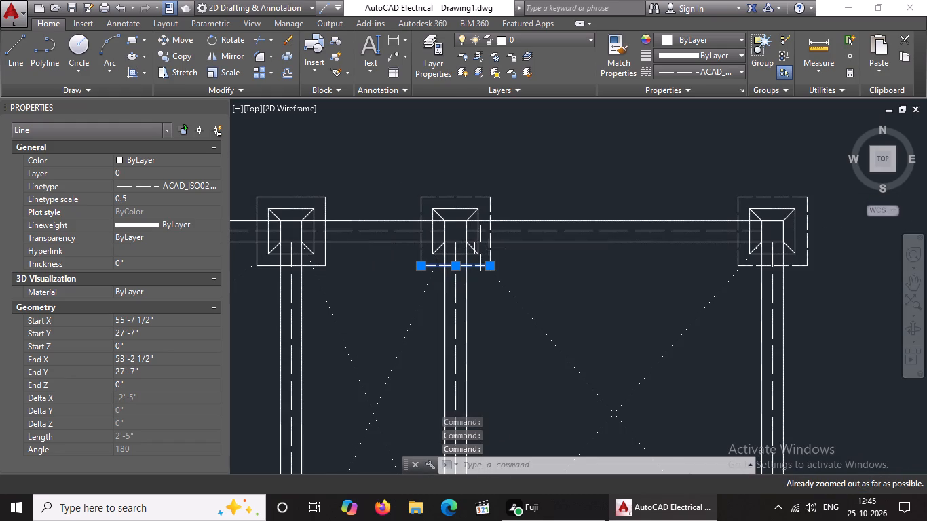
{"action": "middle_click_drag", "start_coordinate": [341, 250], "coordinate": [378, 241]}
{"action": "scroll", "coordinate": [371, 242], "scroll_direction": "up", "scroll_amount": 2}
{"action": "left_click", "coordinate": [337, 249]}
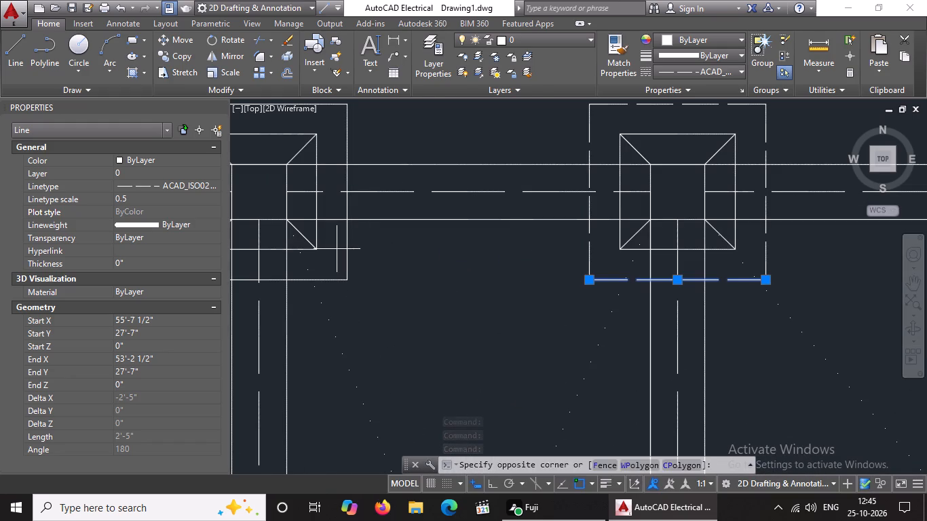
{"action": "left_click", "coordinate": [347, 245]}
{"action": "left_click", "coordinate": [347, 244]}
{"action": "middle_click_drag", "start_coordinate": [358, 239], "coordinate": [590, 265]}
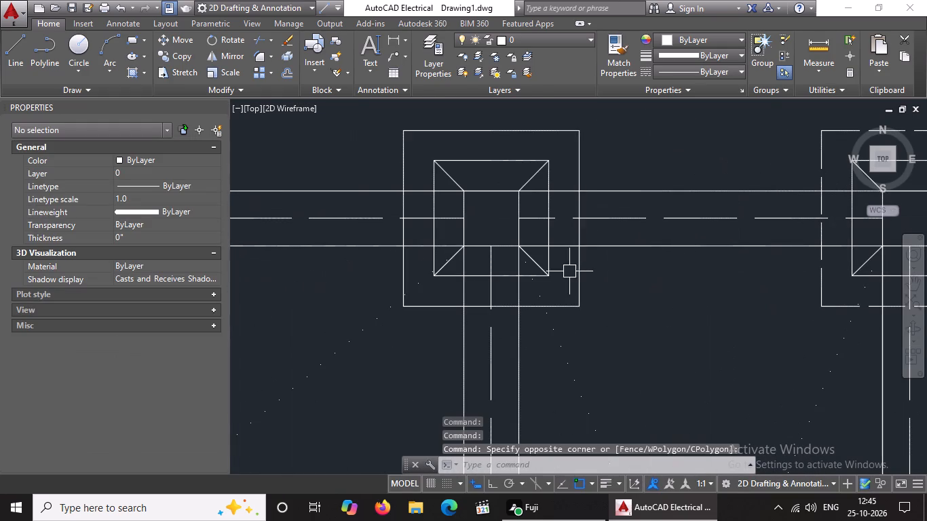
{"action": "left_click", "coordinate": [580, 268]}
{"action": "left_click", "coordinate": [690, 74]}
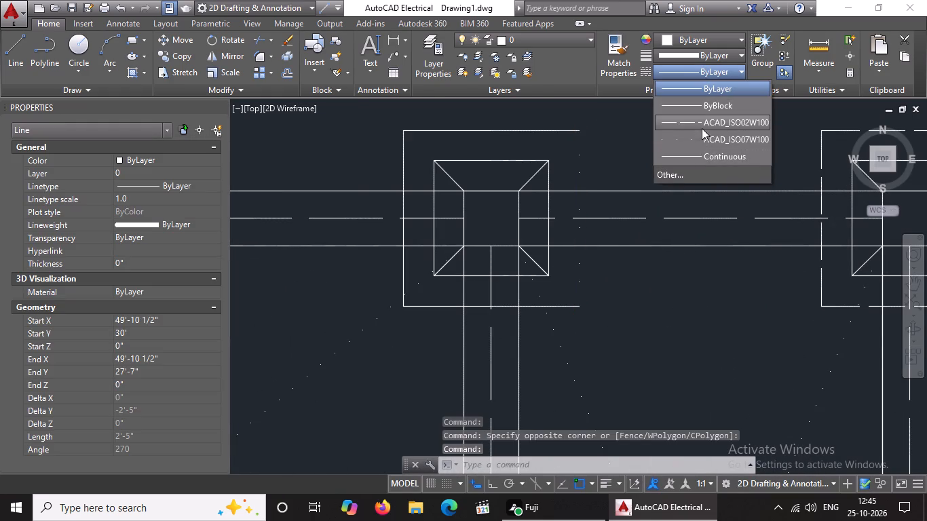
{"action": "left_click", "coordinate": [702, 124]}
{"action": "left_click", "coordinate": [155, 202]}
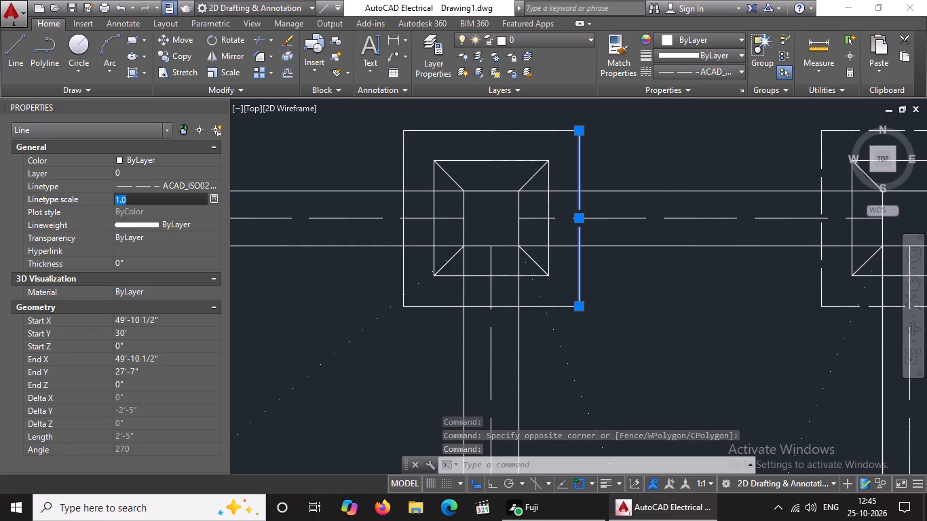
{"action": "key", "text": "BackSpace"}
{"action": "key", "text": "BackSpace"}
{"action": "type", "text": "0.5"}
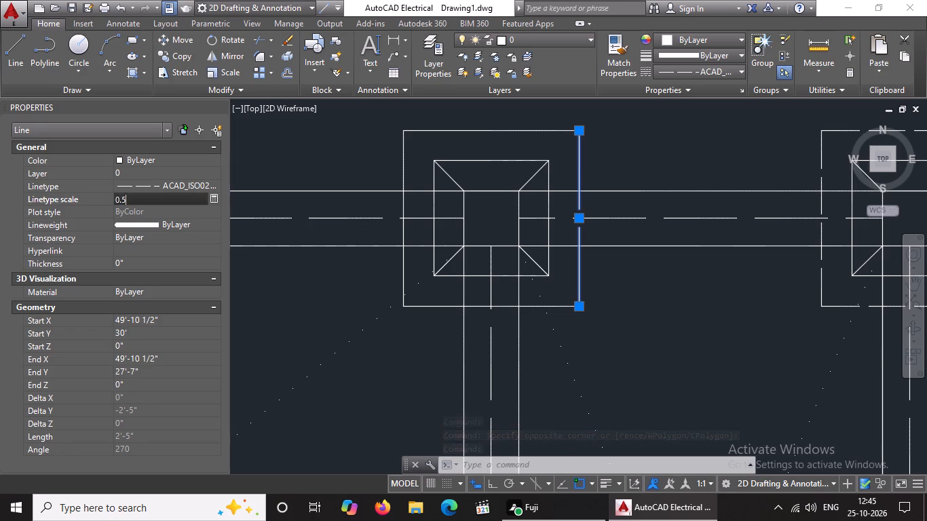
{"action": "key", "text": "Return"}
Give the northern outer edge of the northernmost row's third footing from the east the ACAD_ISO02W100 linetype with linetype scale 0.5.
{"action": "left_click", "coordinate": [432, 132]}
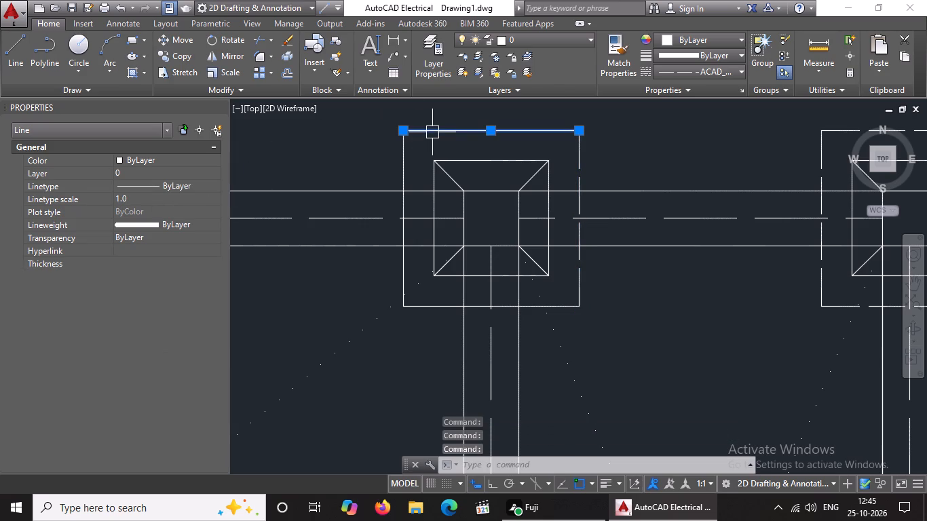
{"action": "left_click", "coordinate": [680, 71]}
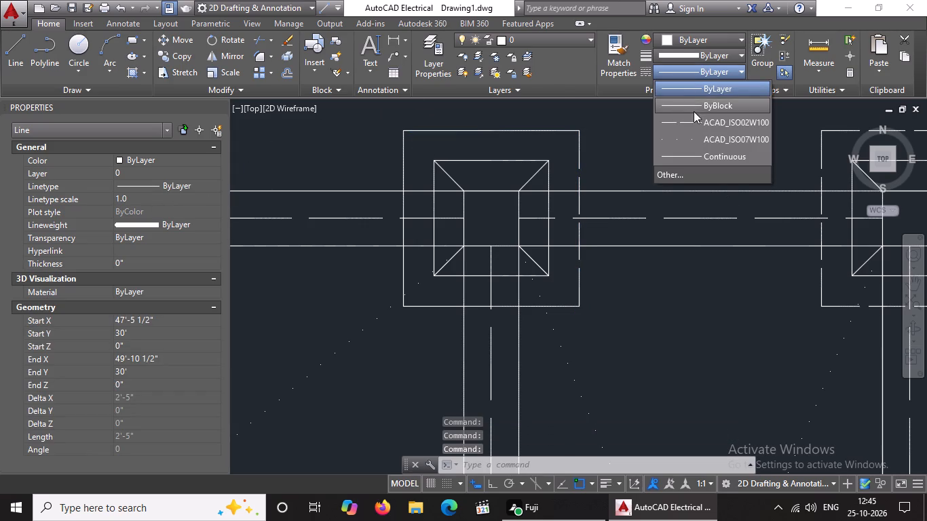
{"action": "left_click", "coordinate": [692, 119]}
{"action": "left_click", "coordinate": [149, 196]}
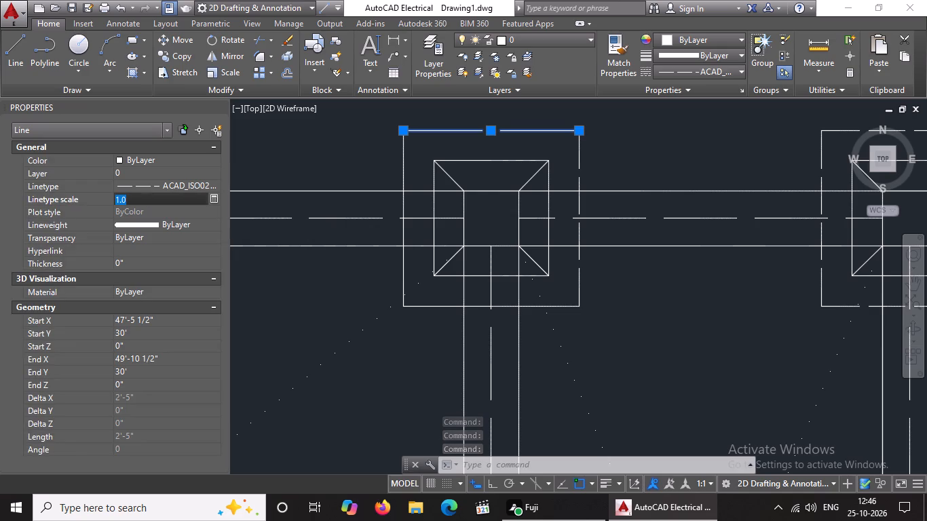
{"action": "key", "text": "BackSpace"}
{"action": "key", "text": "BackSpace"}
{"action": "key", "text": "BackSpace"}
{"action": "type", "text": "0.5"}
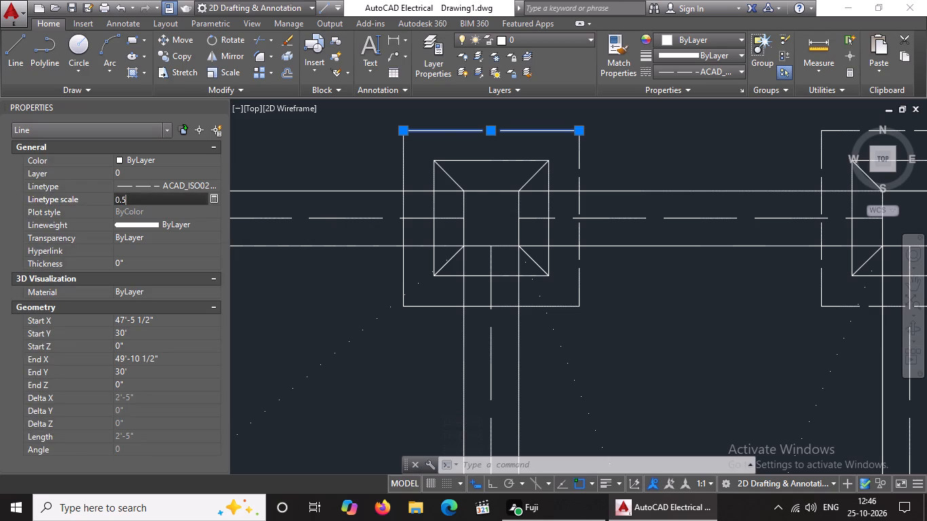
{"action": "key", "text": "Return"}
Give the western outer edge of the northernmost row's third footing from the east the ACAD_ISO02W100 linetype with linetype scale 0.5.
{"action": "left_click", "coordinate": [400, 157]}
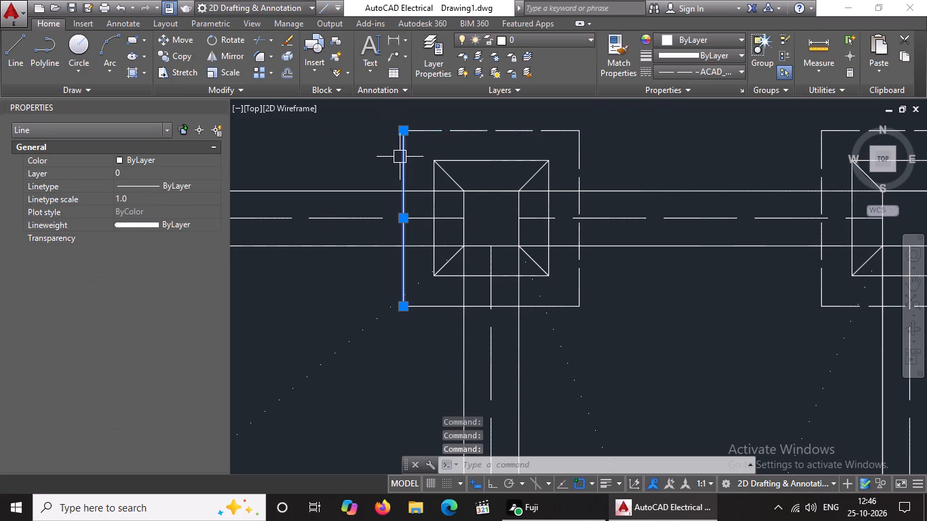
{"action": "left_click", "coordinate": [671, 73]}
{"action": "left_click", "coordinate": [670, 119]}
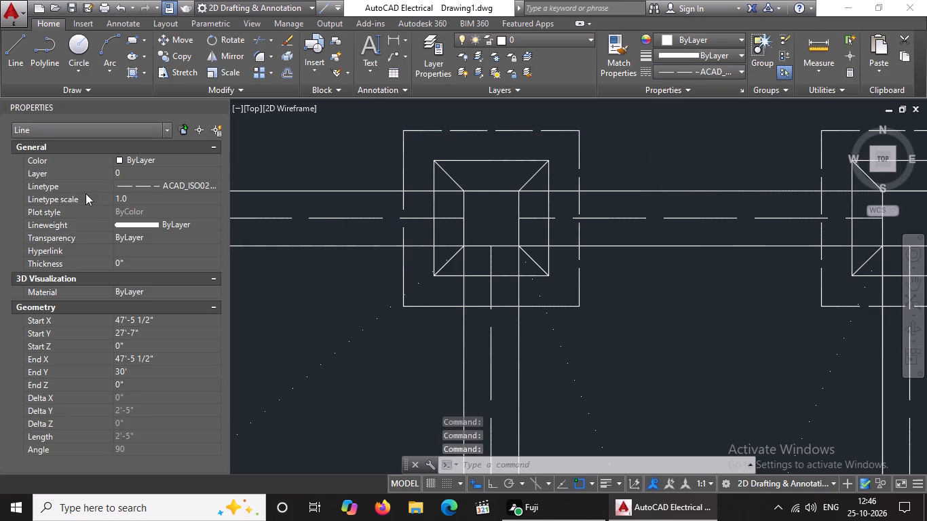
{"action": "left_click", "coordinate": [140, 202]}
{"action": "key", "text": "BackSpace"}
{"action": "key", "text": "BackSpace"}
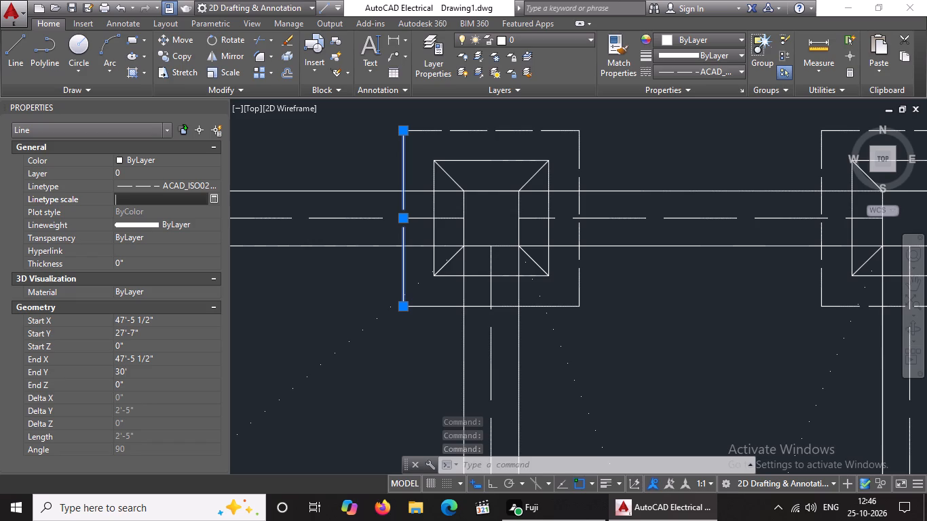
{"action": "type", "text": "0.5"}
{"action": "key", "text": "Return"}
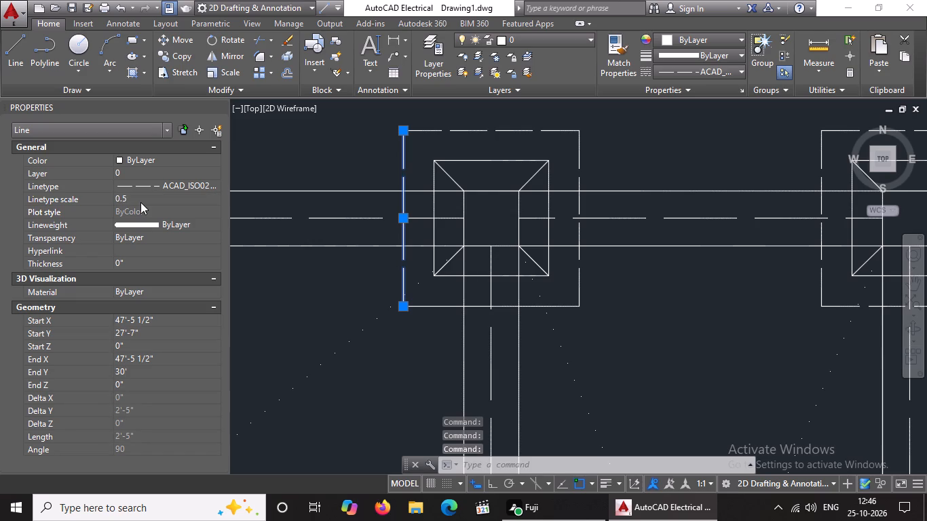
Give the southern outer edge of the northernmost row's third footing from the east the ACAD_ISO02W100 linetype with linetype scale 0.5.
{"action": "left_click", "coordinate": [432, 307]}
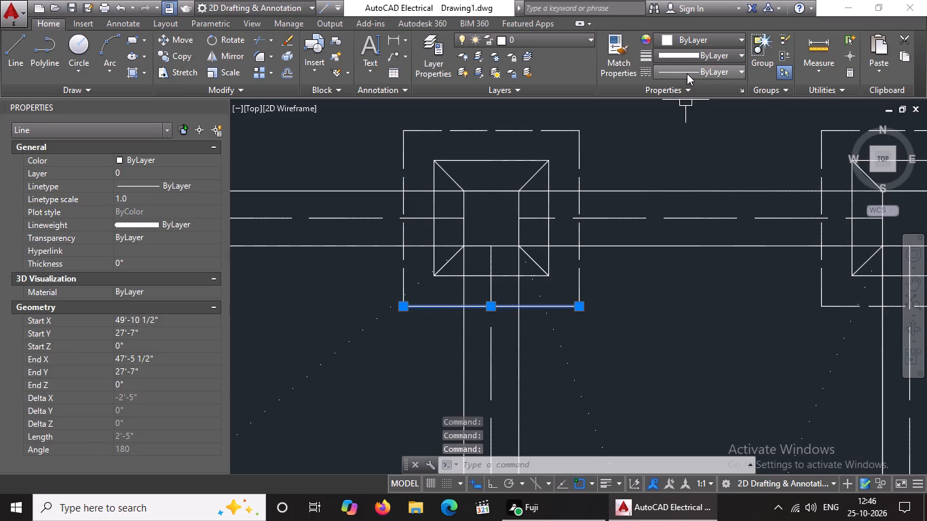
{"action": "left_click", "coordinate": [687, 73]}
{"action": "left_click", "coordinate": [685, 122]}
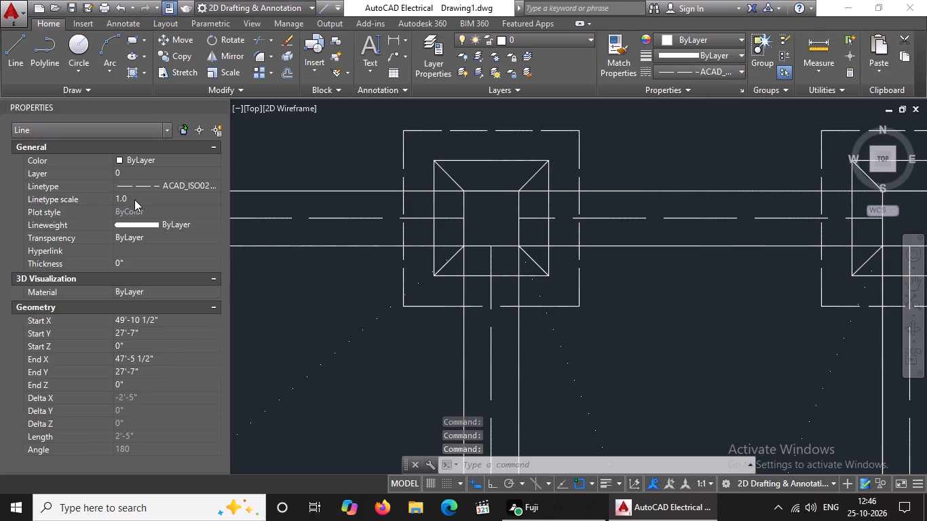
{"action": "left_click", "coordinate": [135, 199]}
{"action": "key", "text": "BackSpace"}
{"action": "key", "text": "BackSpace"}
{"action": "key", "text": "BackSpace"}
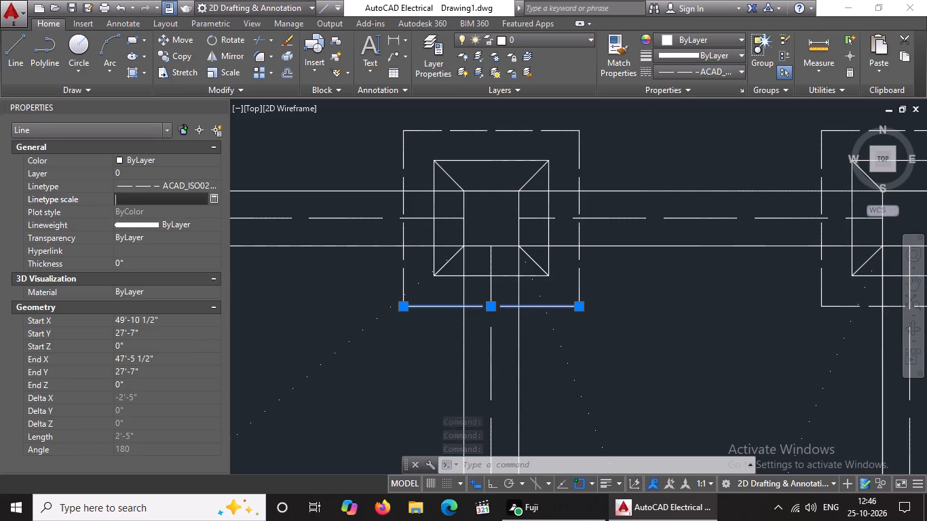
{"action": "type", "text": "0.5"}
{"action": "key", "text": "Return"}
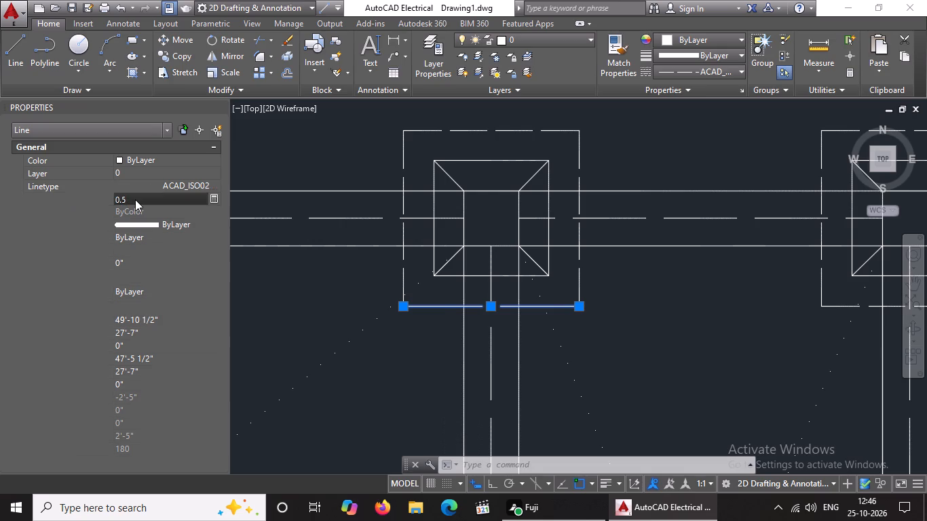
Give the northern outer edge of the northernmost row's westernmost footing the ACAD_ISO02W100 linetype with linetype scale 0.5.
{"action": "scroll", "coordinate": [383, 204], "scroll_direction": "down", "scroll_amount": 5}
{"action": "middle_click_drag", "start_coordinate": [369, 204], "coordinate": [427, 209]}
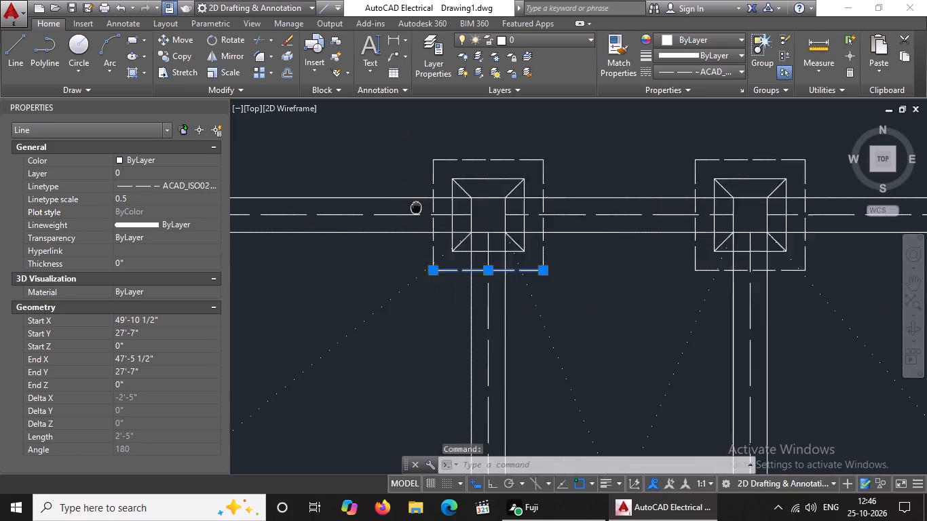
{"action": "middle_click_drag", "start_coordinate": [427, 209], "coordinate": [556, 228]}
{"action": "scroll", "coordinate": [286, 295], "scroll_direction": "down", "scroll_amount": 3}
{"action": "middle_click_drag", "start_coordinate": [328, 300], "coordinate": [533, 223]}
{"action": "scroll", "coordinate": [518, 226], "scroll_direction": "down", "scroll_amount": 2}
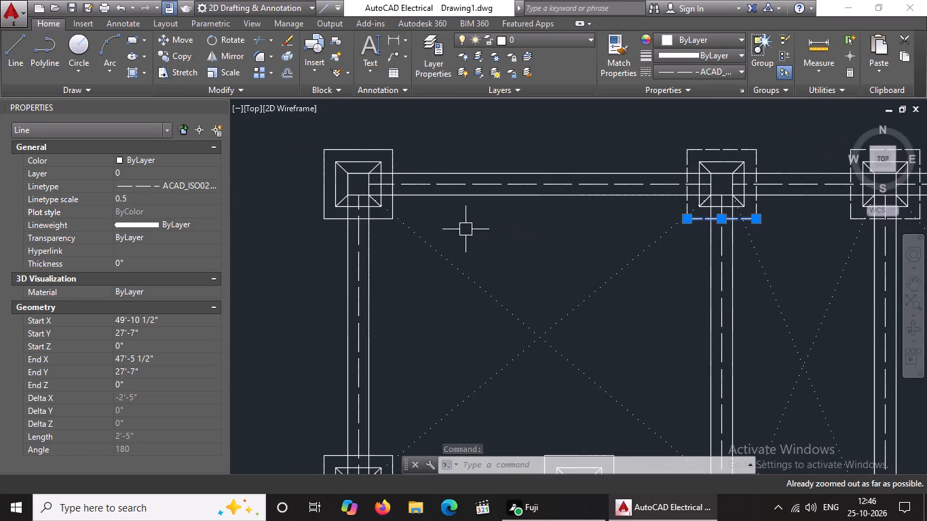
{"action": "left_click", "coordinate": [362, 151]}
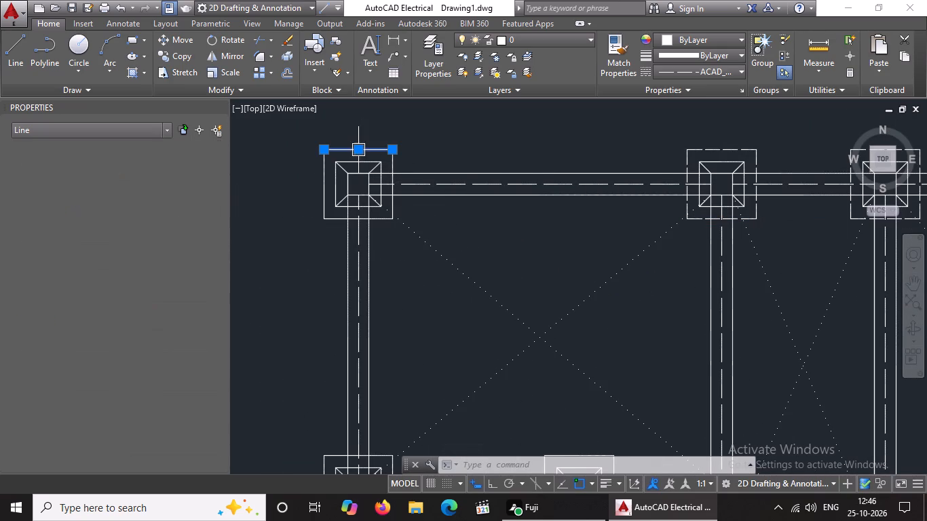
{"action": "left_click", "coordinate": [707, 75]}
{"action": "left_click", "coordinate": [692, 122]}
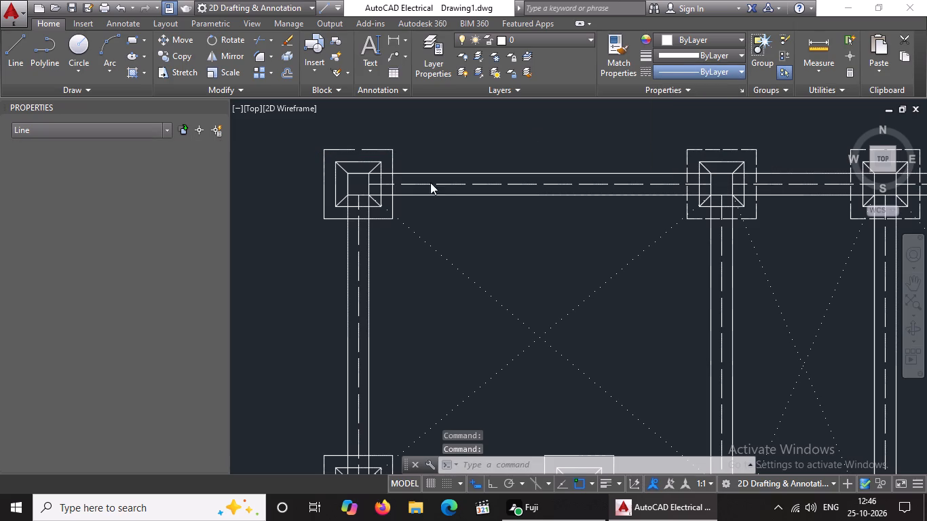
{"action": "left_click", "coordinate": [154, 202]}
{"action": "key", "text": "BackSpace"}
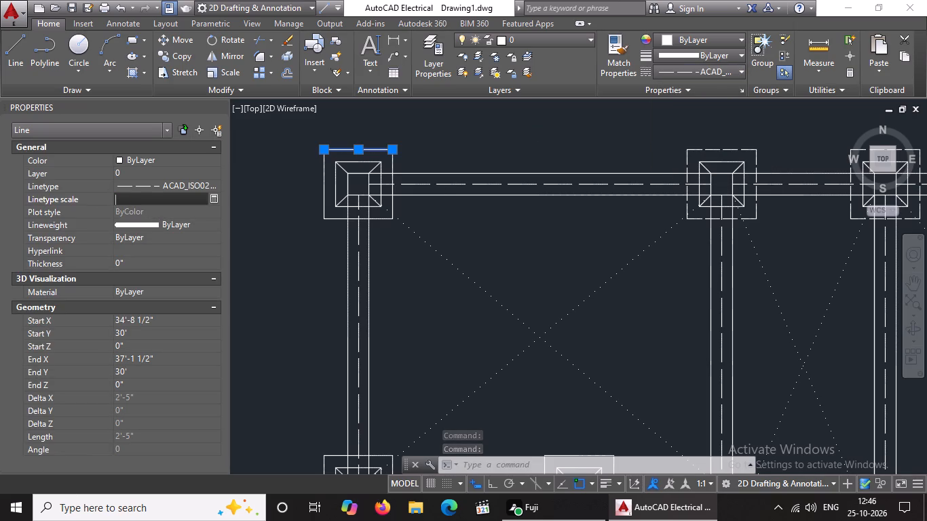
{"action": "key", "text": "BackSpace"}
{"action": "type", "text": "0.5"}
{"action": "key", "text": "Return"}
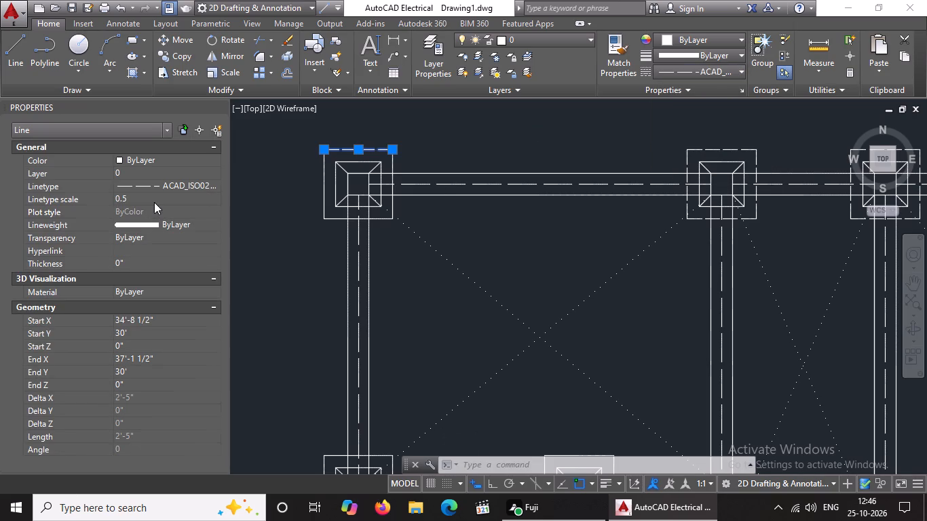
Give the western outer edge of the northernmost row's westernmost footing the ACAD_ISO02W100 linetype with linetype scale 0.5.
{"action": "left_click", "coordinate": [322, 193]}
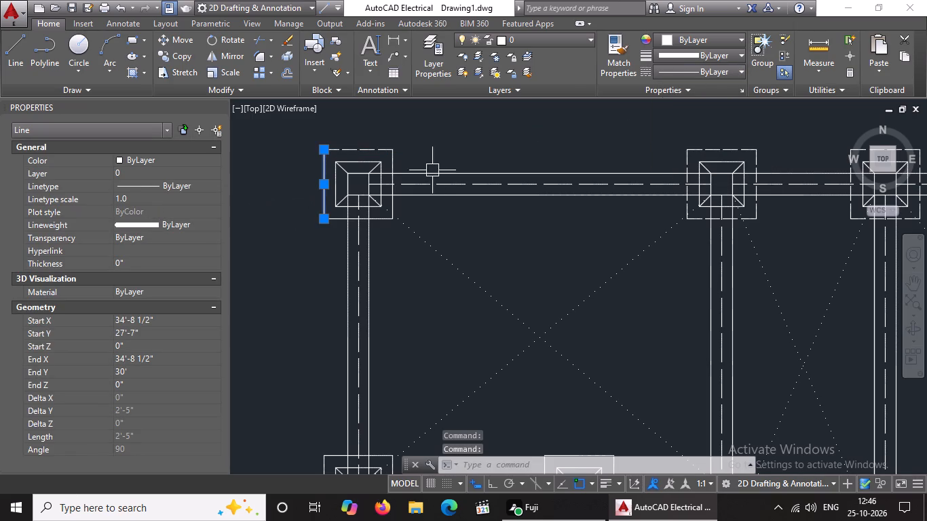
{"action": "left_click", "coordinate": [700, 68]}
{"action": "left_click", "coordinate": [688, 120]}
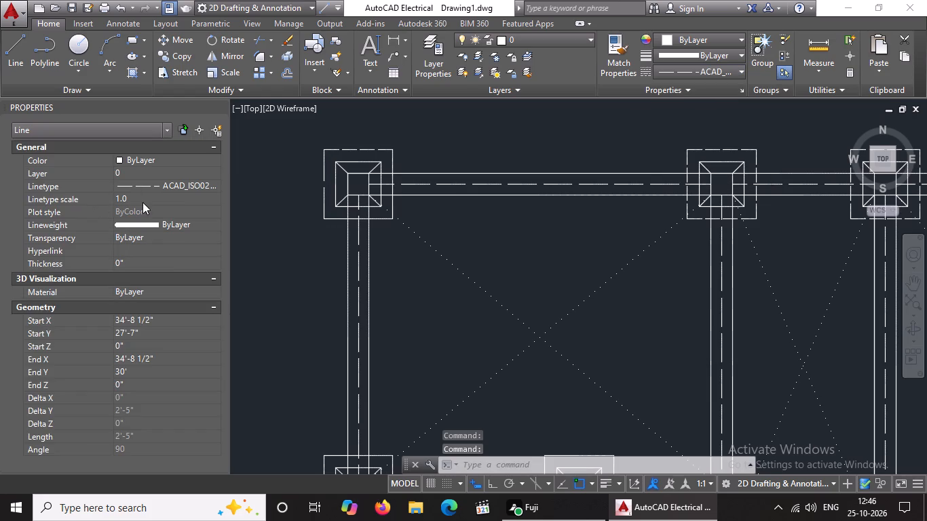
{"action": "left_click", "coordinate": [144, 201]}
{"action": "key", "text": "BackSpace"}
{"action": "key", "text": "BackSpace"}
{"action": "type", "text": "0-.5"}
{"action": "key", "text": "BackSpace"}
{"action": "key", "text": "BackSpace"}
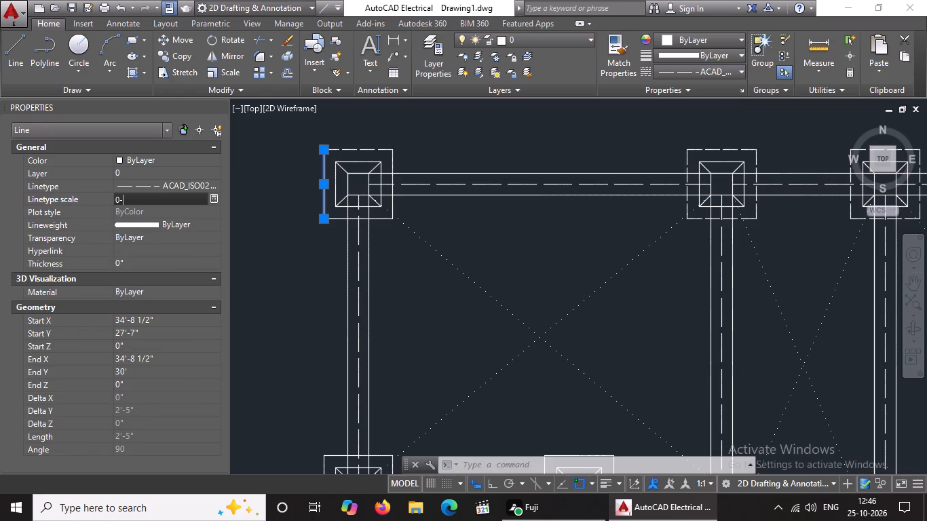
{"action": "key", "text": "BackSpace"}
{"action": "key", "text": "BackSpace"}
{"action": "type", "text": "0.5"}
{"action": "key", "text": "Return"}
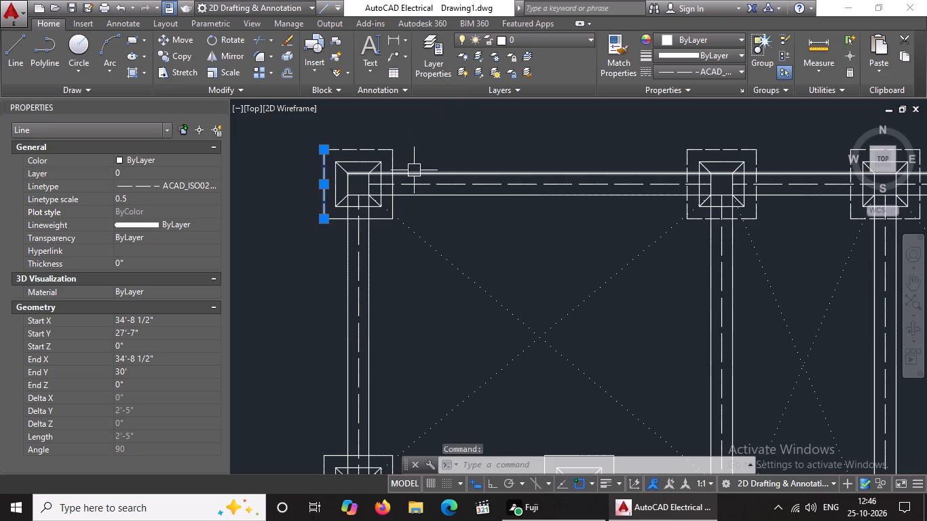
Give the eastern outer edge of the northernmost row's westernmost footing the ACAD_ISO02W100 linetype with linetype scale 0.5.
{"action": "left_click", "coordinate": [394, 160]}
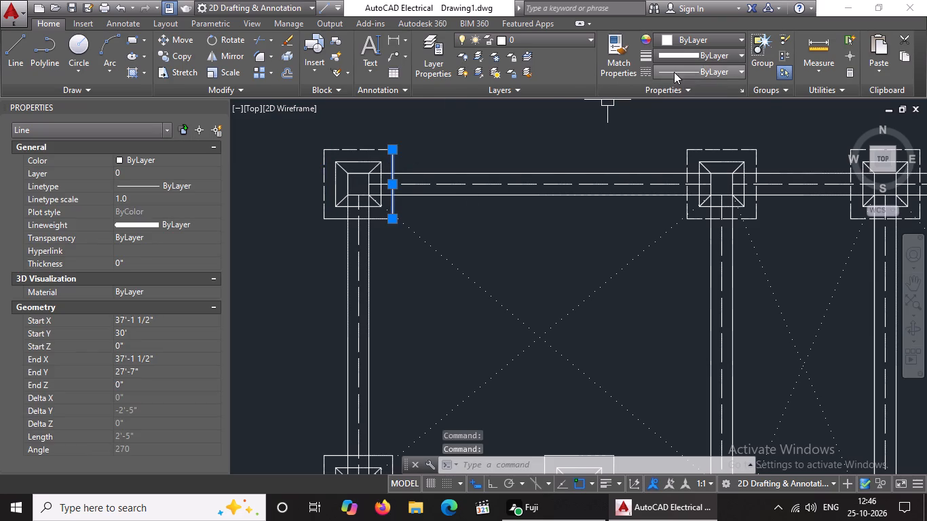
{"action": "left_click", "coordinate": [674, 72]}
{"action": "left_click", "coordinate": [681, 119]}
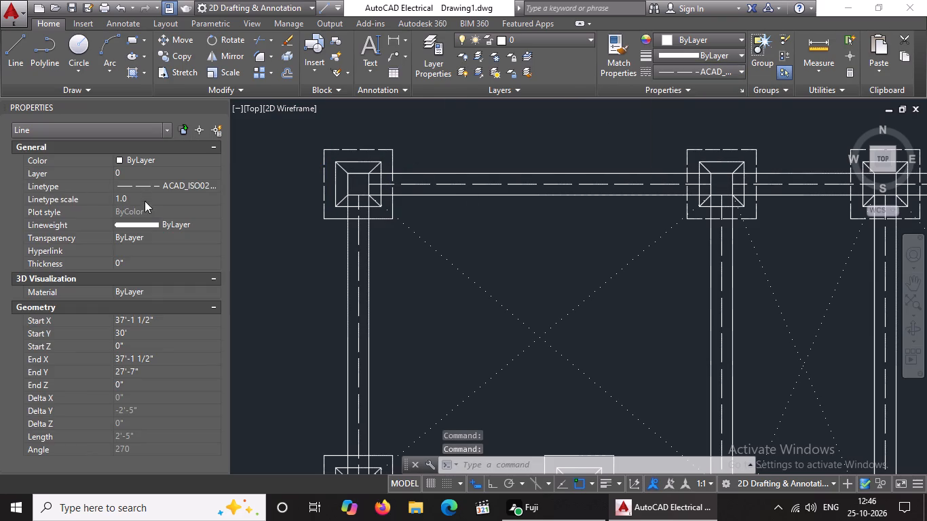
{"action": "left_click", "coordinate": [145, 201]}
{"action": "key", "text": "BackSpace"}
{"action": "key", "text": "BackSpace"}
{"action": "type", "text": "0.5"}
{"action": "key", "text": "Return"}
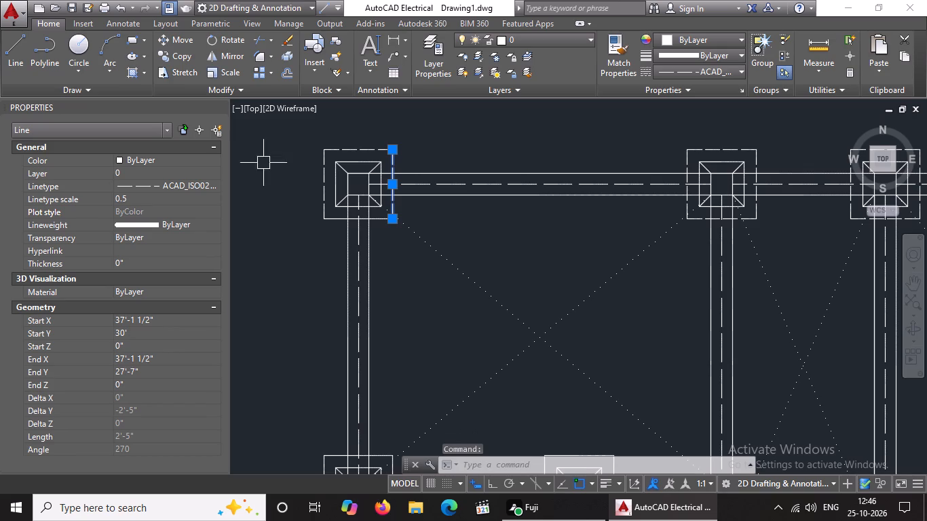
Give the southern outer edge of the northernmost row's westernmost footing the ACAD_ISO02W100 linetype with linetype scale 0.5.
{"action": "left_click", "coordinate": [334, 223]}
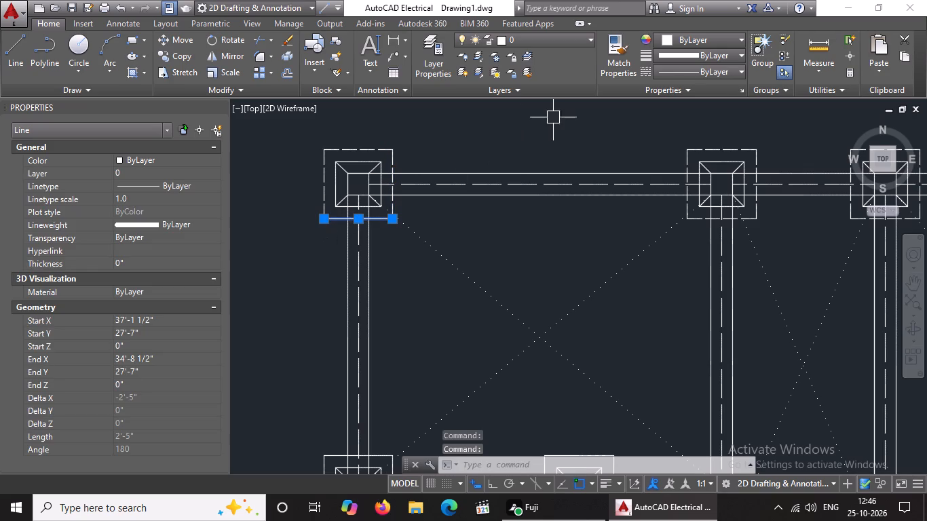
{"action": "left_click", "coordinate": [721, 73]}
{"action": "left_click", "coordinate": [690, 126]}
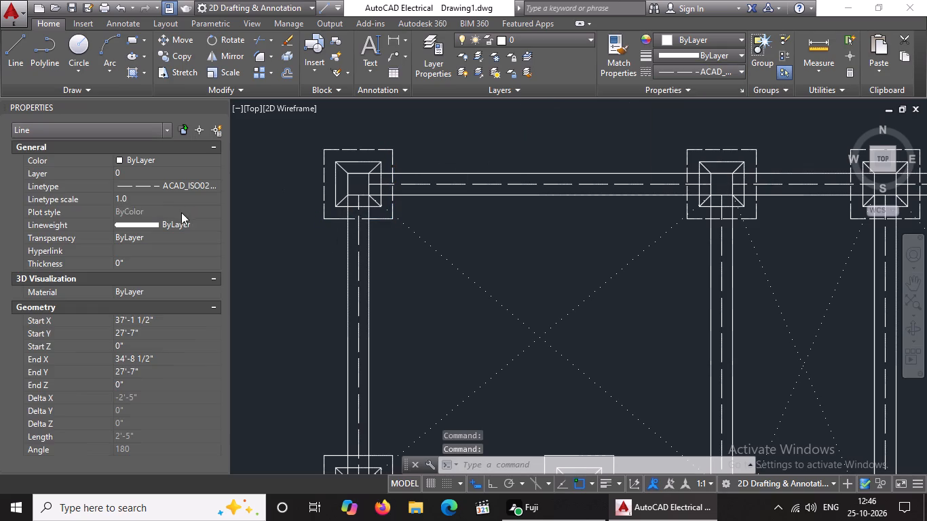
{"action": "left_click", "coordinate": [154, 201]}
{"action": "key", "text": "BackSpace"}
{"action": "key", "text": "BackSpace"}
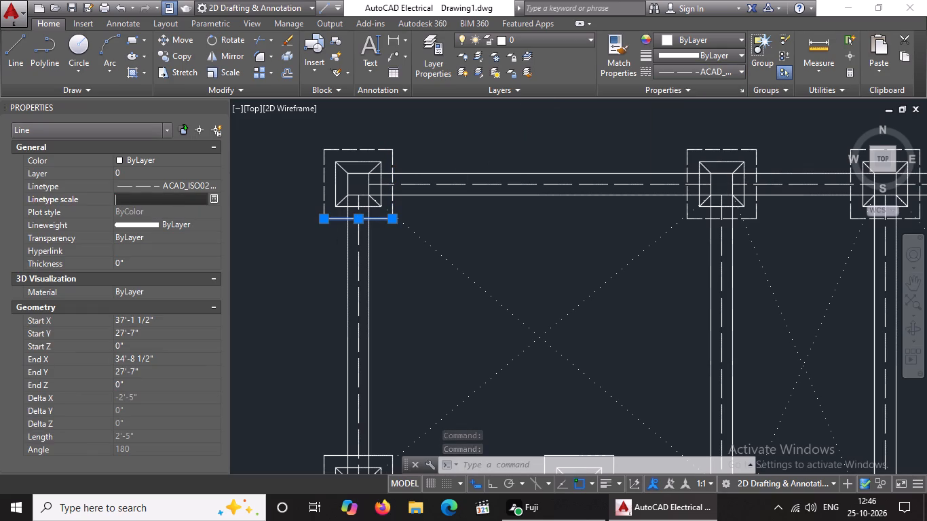
{"action": "type", "text": "0.5"}
{"action": "key", "text": "Return"}
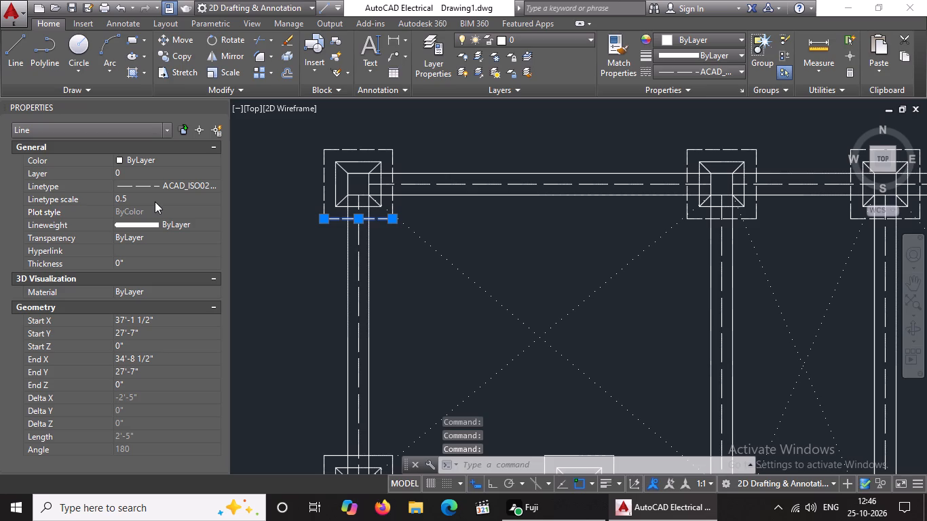
Give the northern outer edge of the westernmost footing in the second row from the north the ACAD_ISO02W100 linetype with linetype scale 0.5.
{"action": "scroll", "coordinate": [272, 211], "scroll_direction": "down", "scroll_amount": 3}
{"action": "middle_click", "coordinate": [315, 162]}
{"action": "scroll", "coordinate": [454, 277], "scroll_direction": "down", "scroll_amount": 2}
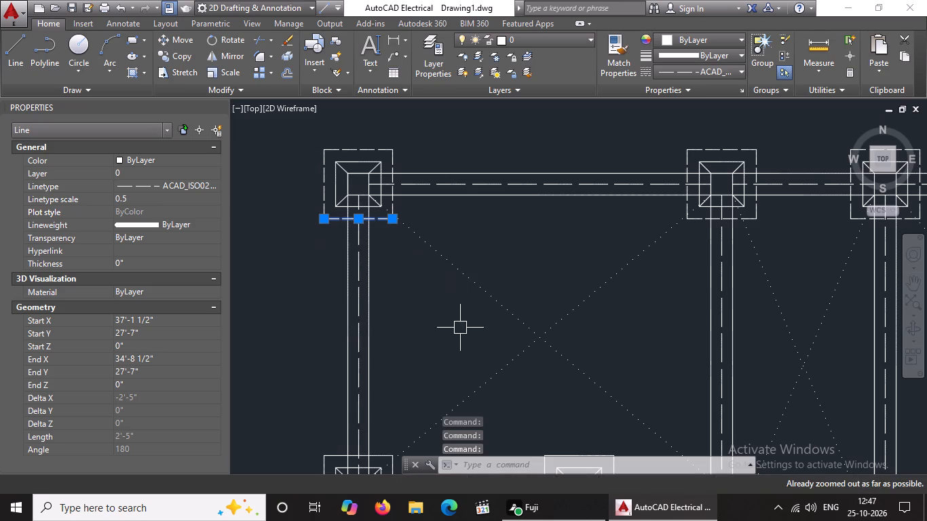
{"action": "scroll", "coordinate": [460, 328], "scroll_direction": "down", "scroll_amount": 1}
{"action": "middle_click_drag", "start_coordinate": [463, 339], "coordinate": [396, 239]}
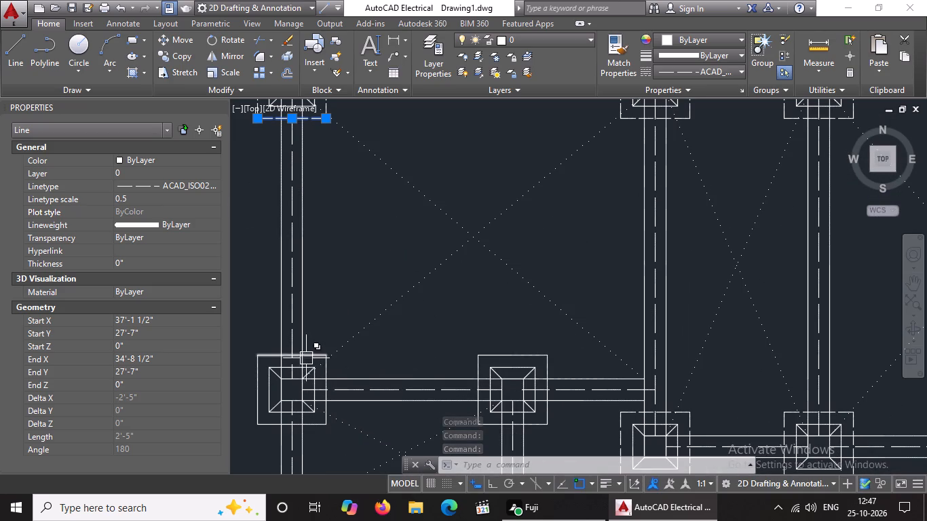
{"action": "left_click", "coordinate": [312, 355]}
{"action": "left_click", "coordinate": [692, 66]}
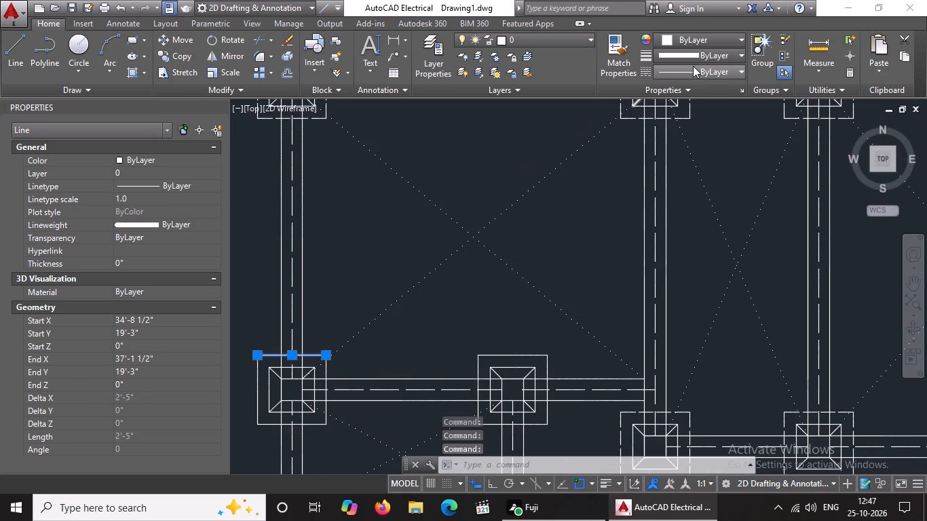
{"action": "left_click", "coordinate": [667, 123]}
{"action": "left_click", "coordinate": [134, 200]}
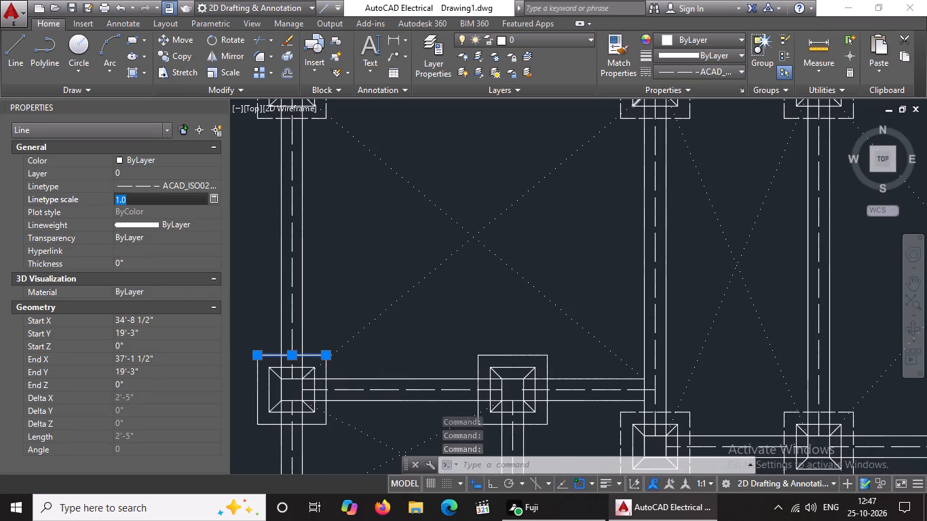
{"action": "key", "text": "BackSpace"}
{"action": "key", "text": "BackSpace"}
{"action": "key", "text": "BackSpace"}
{"action": "type", "text": "0.5"}
{"action": "key", "text": "Return"}
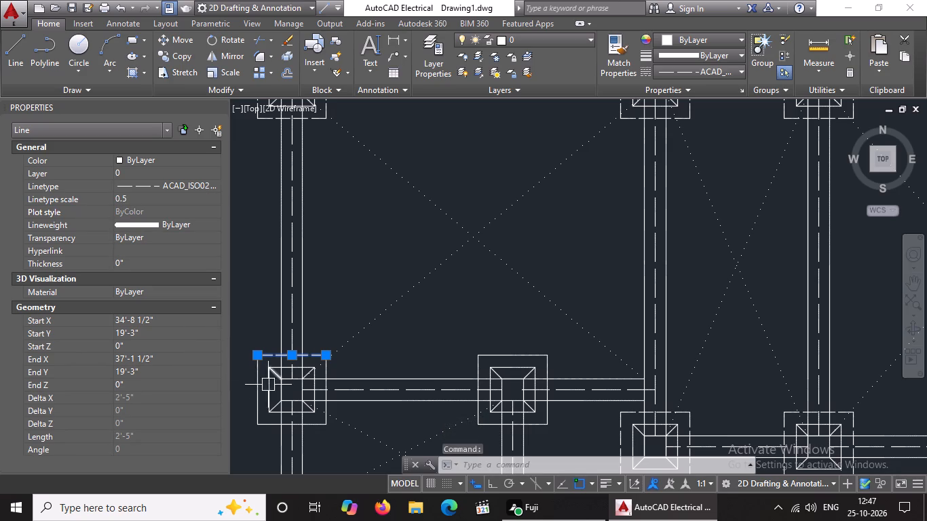
Give the western outer edge of the second row's westernmost footing the ACAD_ISO02W100 linetype with linetype scale 0.5.
{"action": "left_click", "coordinate": [259, 391]}
{"action": "left_click", "coordinate": [657, 66]}
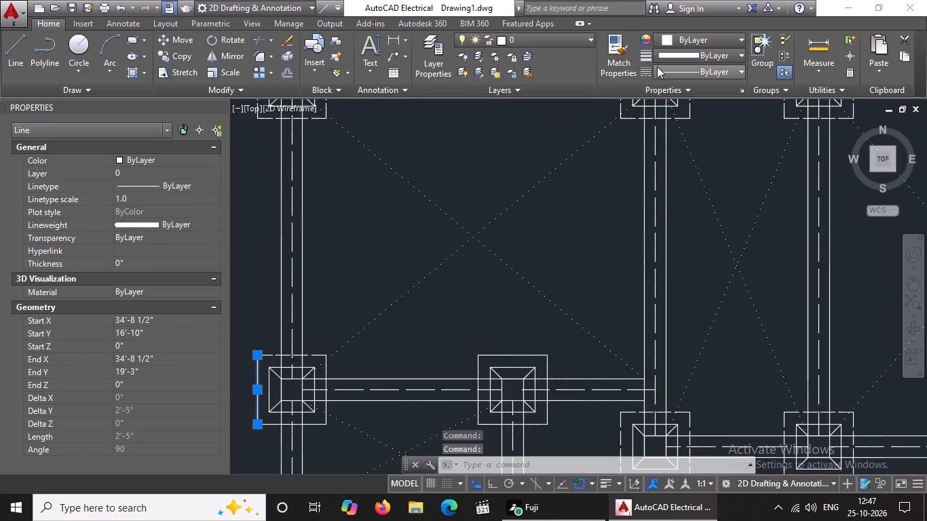
{"action": "left_click", "coordinate": [676, 123]}
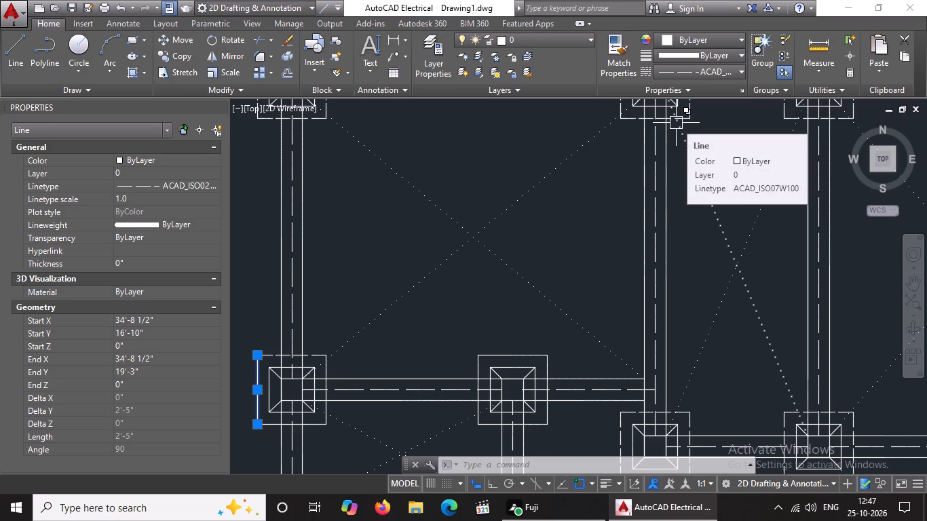
{"action": "left_click", "coordinate": [143, 197]}
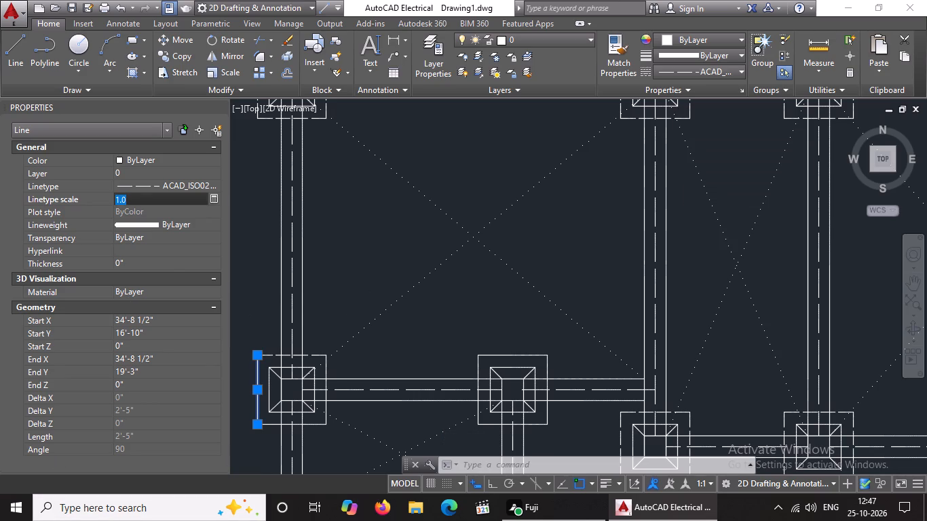
{"action": "key", "text": "BackSpace"}
{"action": "key", "text": "BackSpace"}
{"action": "type", "text": "0.5"}
{"action": "key", "text": "Return"}
Give the southern outer edge of the second row's westernmost footing the ACAD_ISO02W100 linetype with linetype scale 0.5.
{"action": "scroll", "coordinate": [320, 447], "scroll_direction": "up", "scroll_amount": 2}
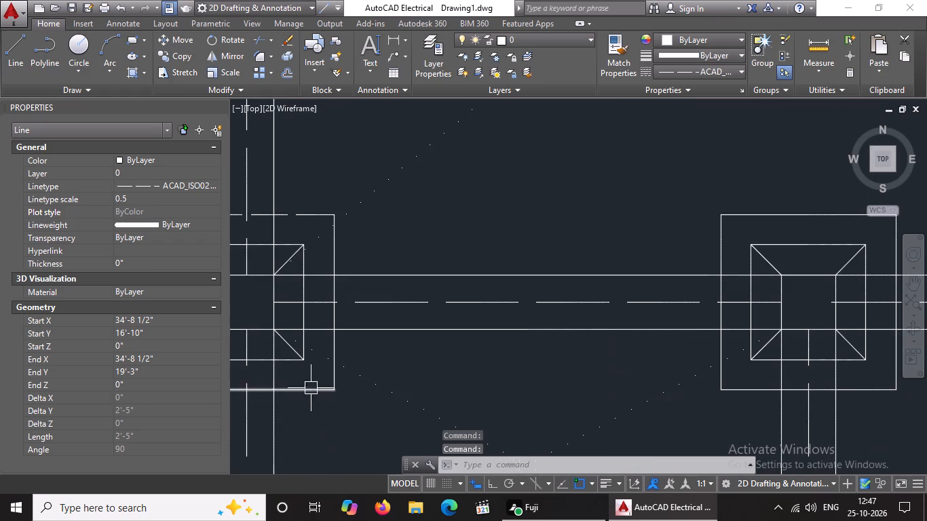
{"action": "left_click", "coordinate": [309, 391]}
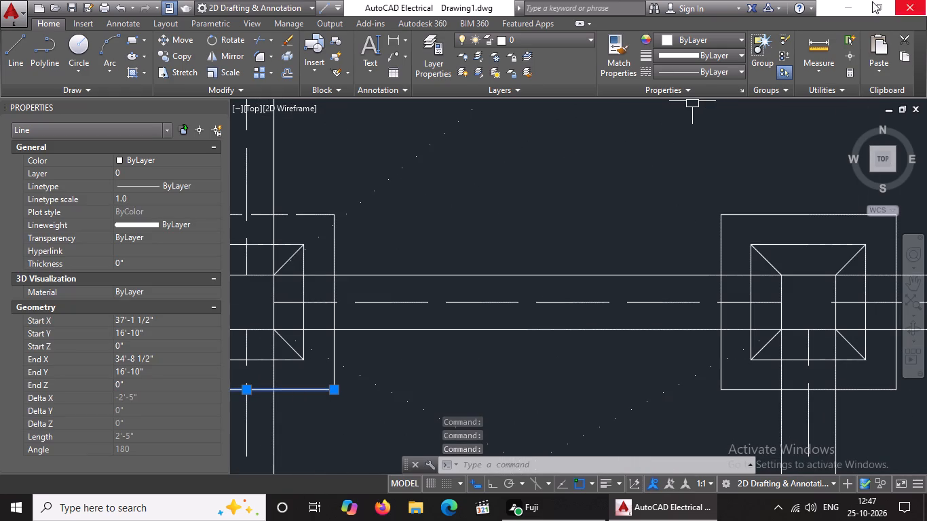
{"action": "left_click", "coordinate": [721, 73]}
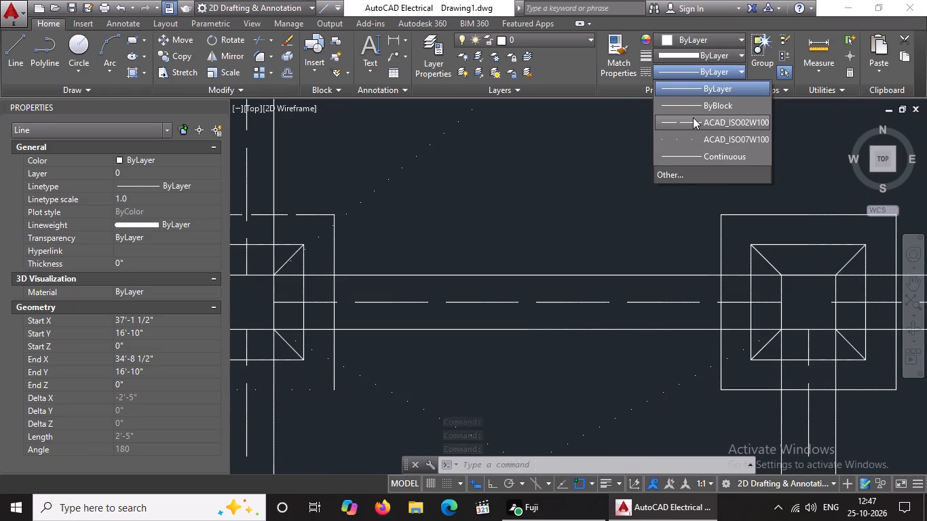
{"action": "left_click", "coordinate": [693, 117]}
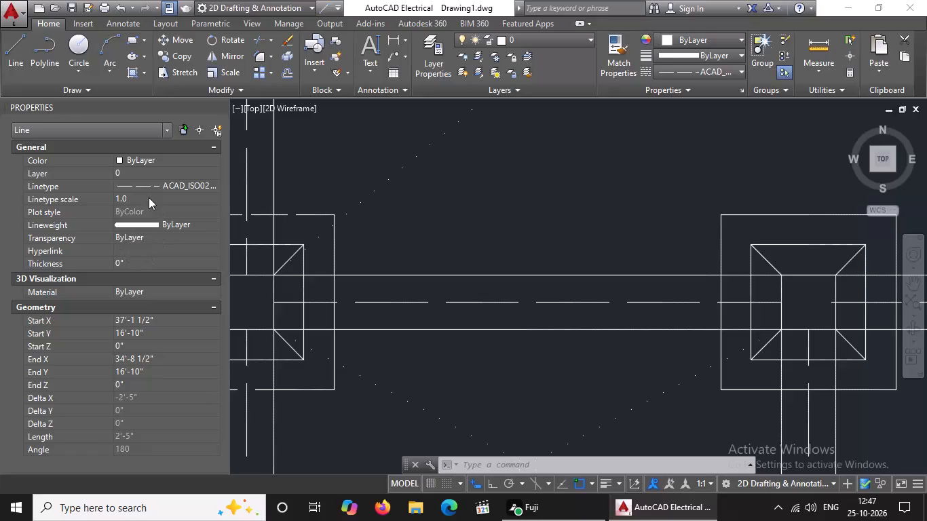
{"action": "left_click", "coordinate": [148, 197]}
{"action": "key", "text": "BackSpace"}
{"action": "key", "text": "BackSpace"}
{"action": "type", "text": "0.5"}
{"action": "key", "text": "Return"}
Give the eastern outer edge of the second row's westernmost footing the ACAD_ISO02W100 linetype with linetype scale 0.5.
{"action": "scroll", "coordinate": [345, 258], "scroll_direction": "down", "scroll_amount": 3}
{"action": "scroll", "coordinate": [343, 259], "scroll_direction": "up", "scroll_amount": 3}
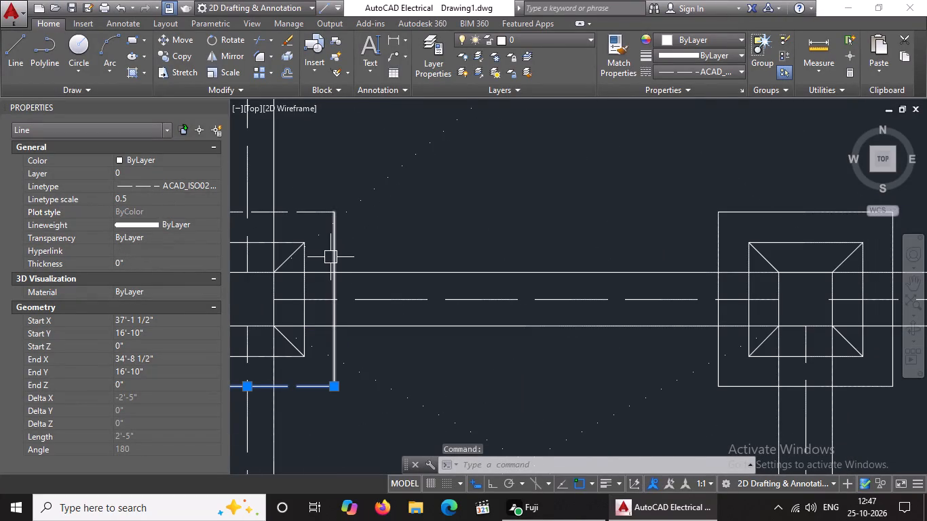
{"action": "left_click", "coordinate": [330, 257]}
{"action": "left_click", "coordinate": [679, 68]}
{"action": "left_click", "coordinate": [679, 121]}
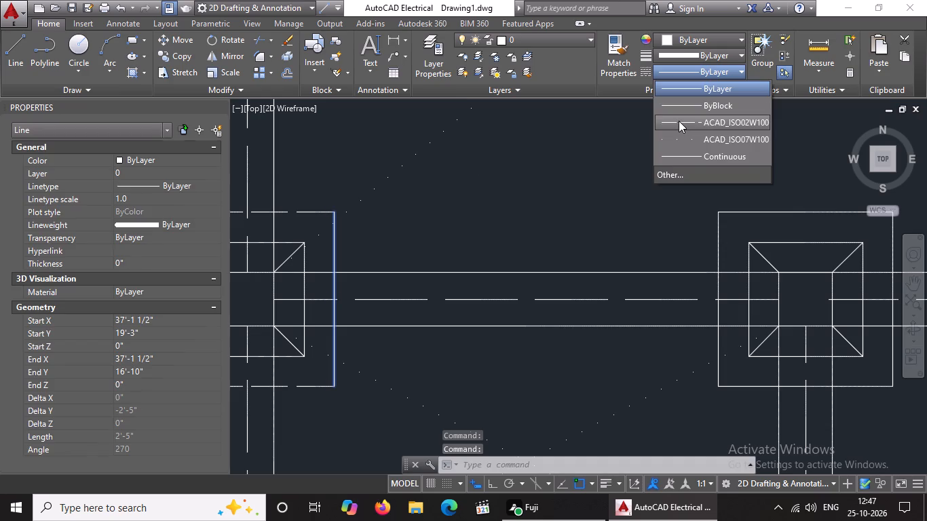
{"action": "left_click", "coordinate": [140, 198]}
{"action": "key", "text": "BackSpace"}
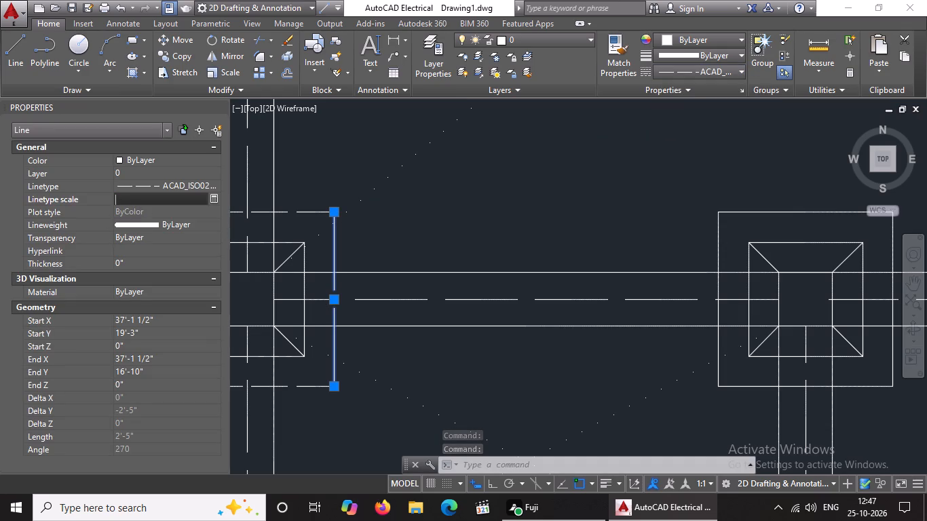
{"action": "key", "text": "BackSpace"}
{"action": "type", "text": "0.5"}
{"action": "key", "text": "Return"}
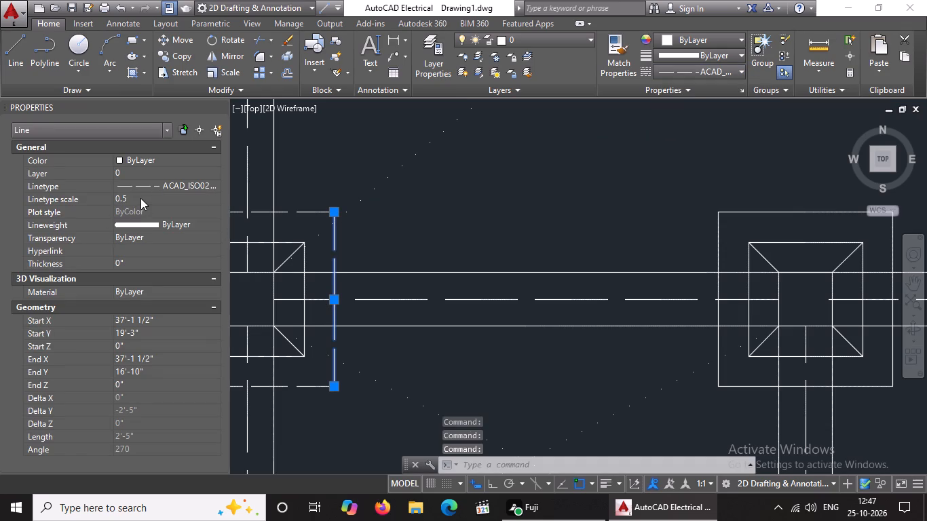
Give the northern outer edge of the next footing east in the second row the ACAD_ISO02W100 linetype with linetype scale 0.5.
{"action": "scroll", "coordinate": [470, 327], "scroll_direction": "down", "scroll_amount": 4}
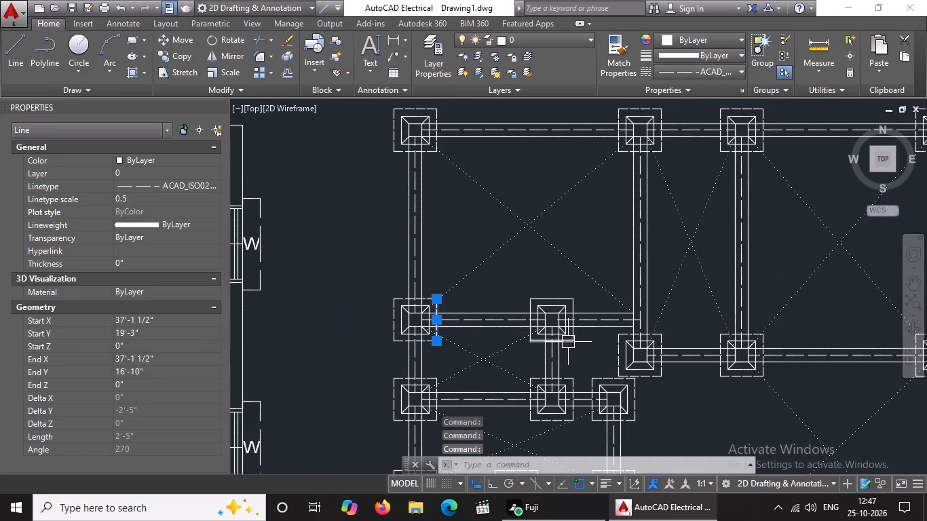
{"action": "scroll", "coordinate": [568, 343], "scroll_direction": "up", "scroll_amount": 2}
{"action": "left_click", "coordinate": [502, 227]}
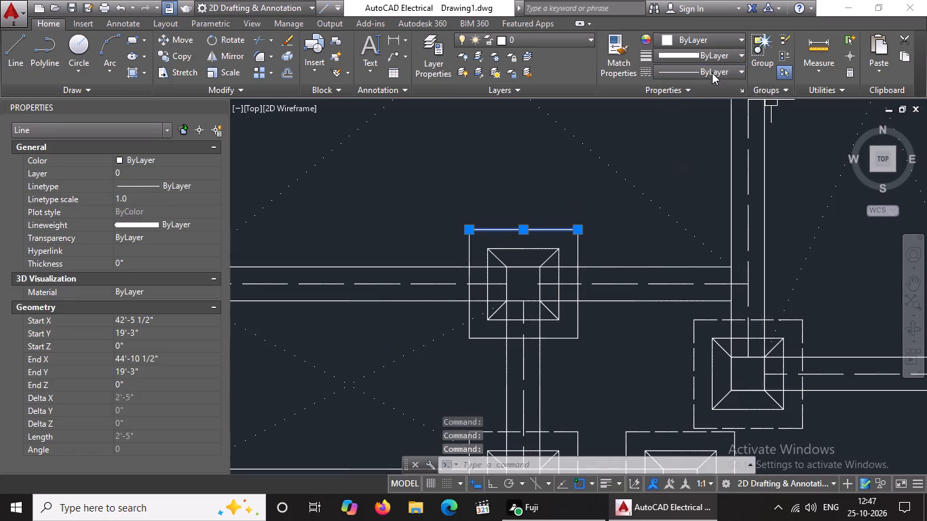
{"action": "left_click", "coordinate": [699, 69]}
{"action": "left_click", "coordinate": [691, 123]}
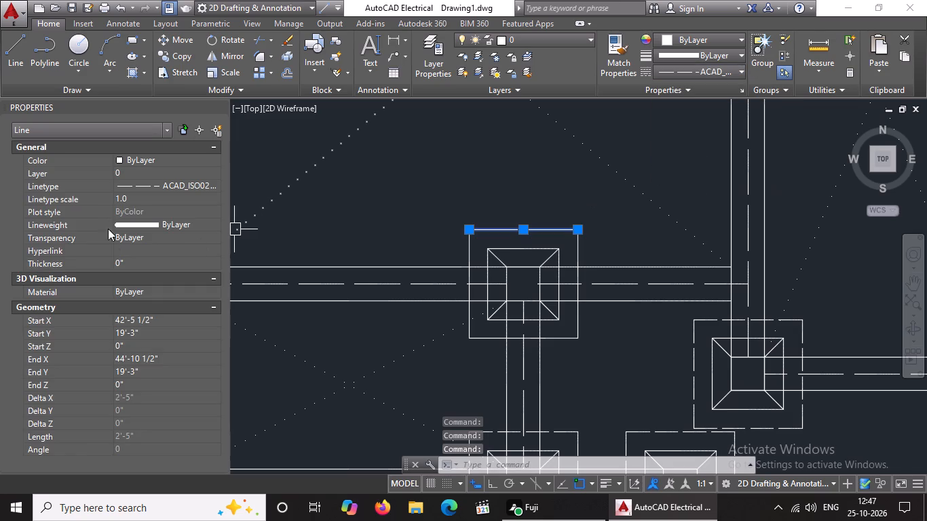
{"action": "left_click", "coordinate": [138, 200]}
{"action": "key", "text": "BackSpace"}
{"action": "key", "text": "BackSpace"}
{"action": "type", "text": "0.5"}
{"action": "key", "text": "Return"}
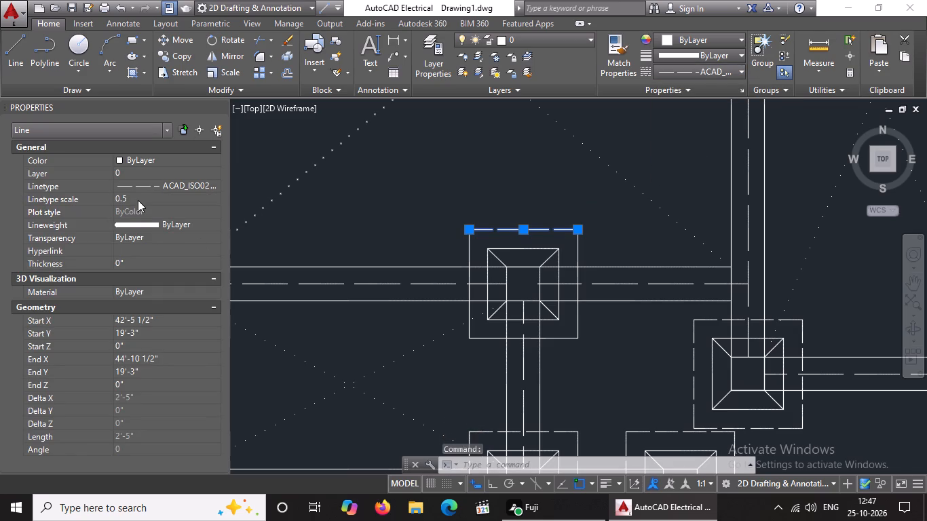
Give the western outer edge of the second row's second footing from the west the ACAD_ISO02W100 linetype with linetype scale 0.5.
{"action": "left_click", "coordinate": [470, 250]}
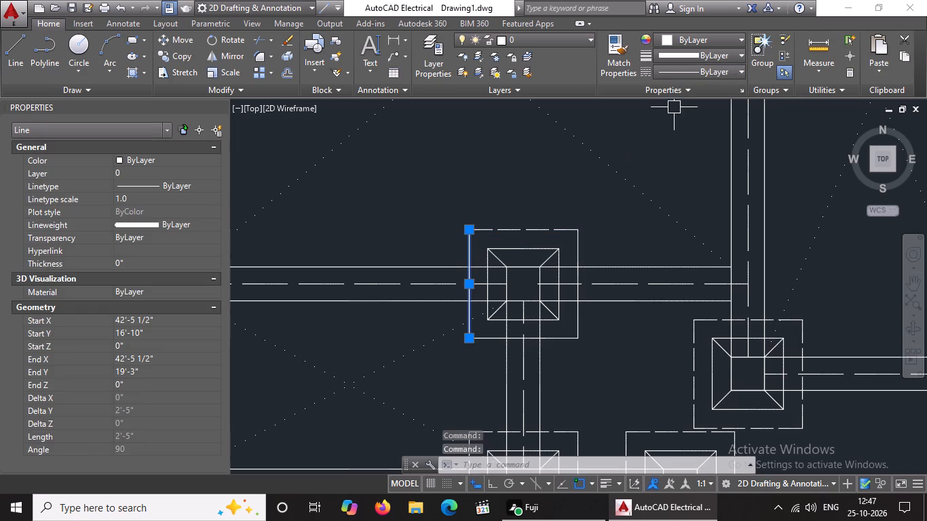
{"action": "left_click", "coordinate": [677, 71]}
{"action": "left_click", "coordinate": [685, 119]}
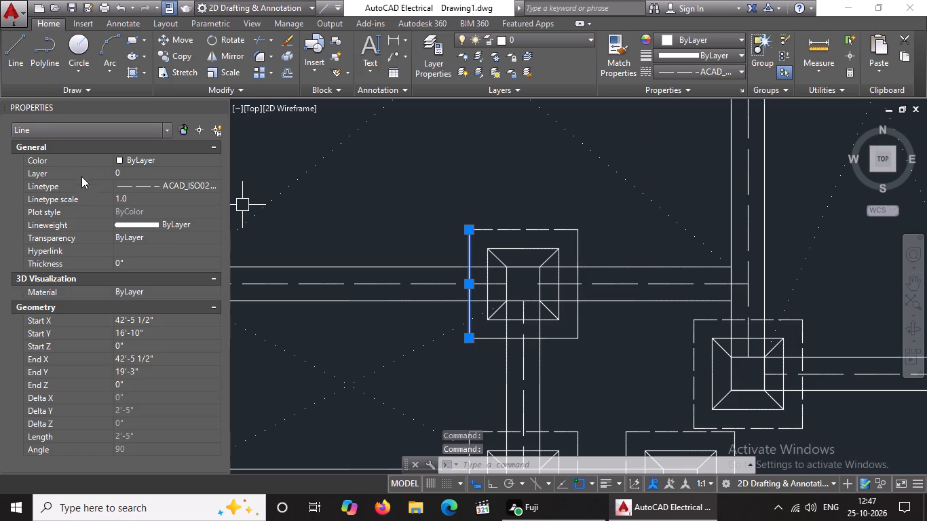
{"action": "left_click", "coordinate": [157, 200]}
{"action": "key", "text": "BackSpace"}
{"action": "key", "text": "BackSpace"}
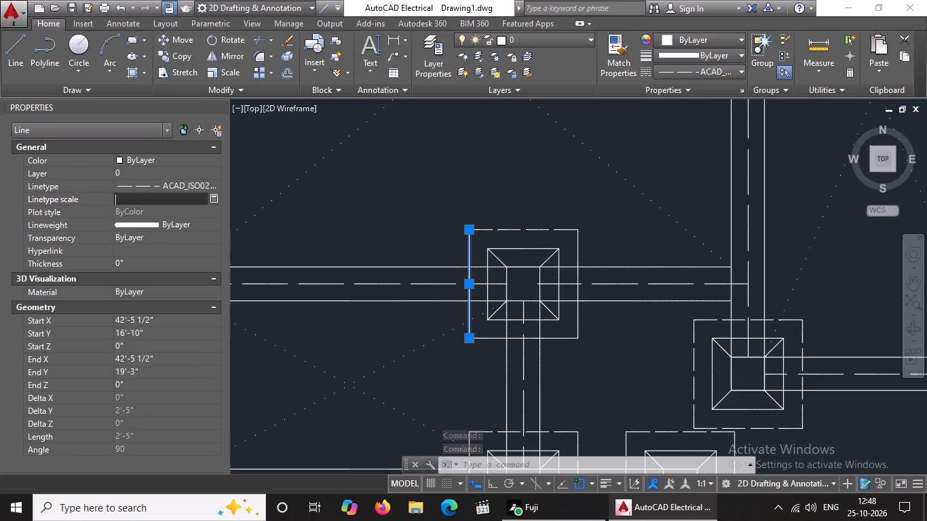
{"action": "type", "text": "0.5"}
{"action": "key", "text": "Return"}
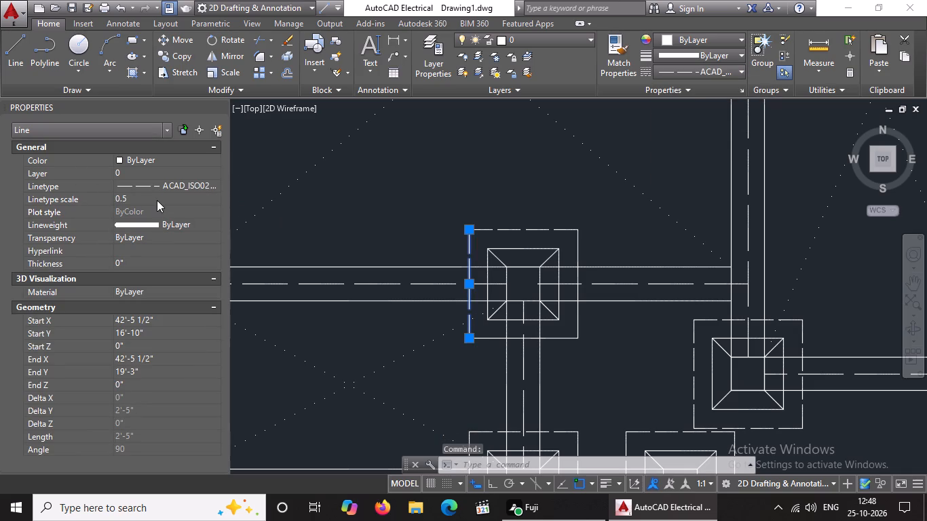
Give the eastern outer edge of the second row's second footing from the west the ACAD_ISO02W100 linetype and clear its linetype scale for a new value.
{"action": "left_click", "coordinate": [574, 245]}
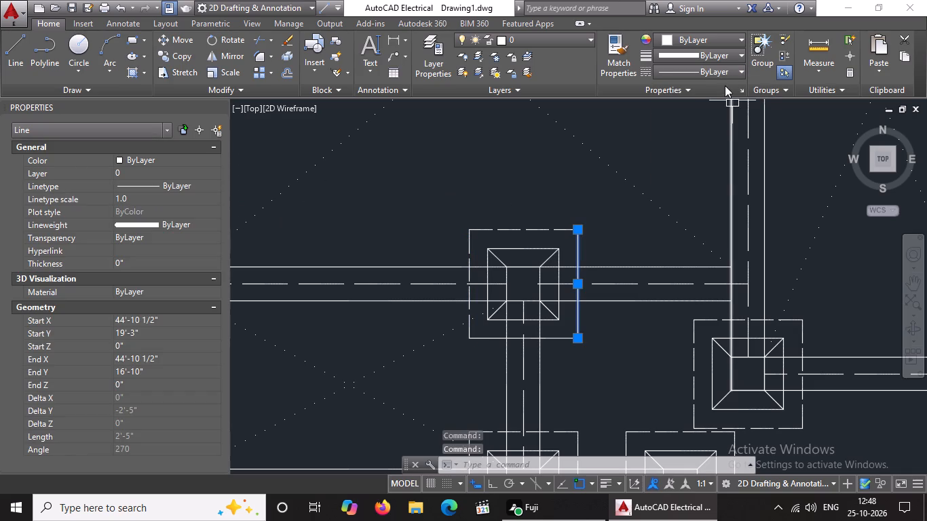
{"action": "left_click", "coordinate": [717, 68]}
{"action": "left_click", "coordinate": [691, 123]}
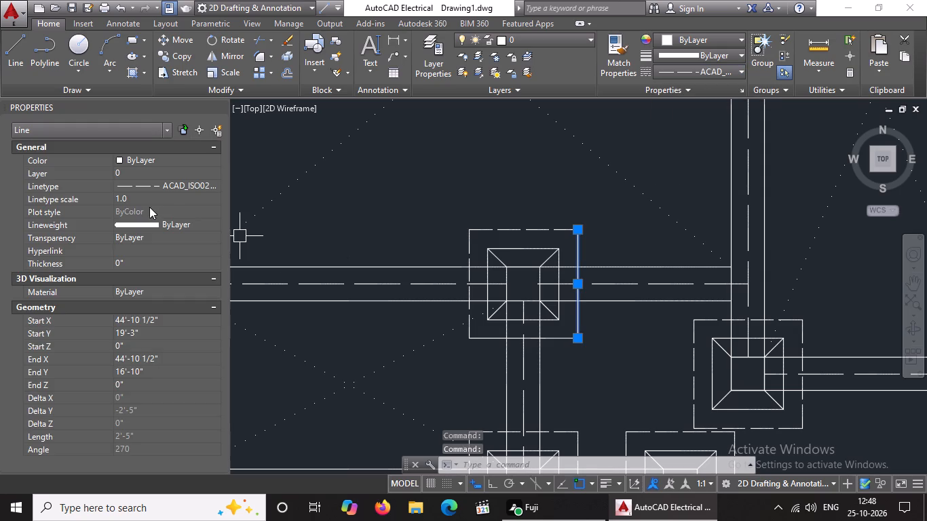
{"action": "left_click", "coordinate": [145, 200]}
{"action": "key", "text": "BackSpace"}
{"action": "key", "text": "BackSpace"}
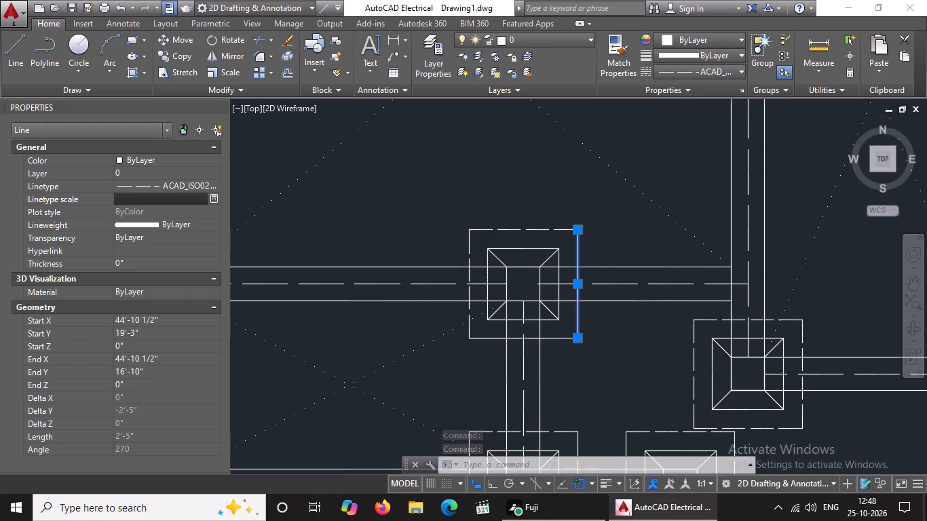
Set the linetype scale to 0.5 for the eastern outer edge of the second row's second footing from the west.
{"action": "type", "text": "0.5"}
{"action": "key", "text": "Return"}
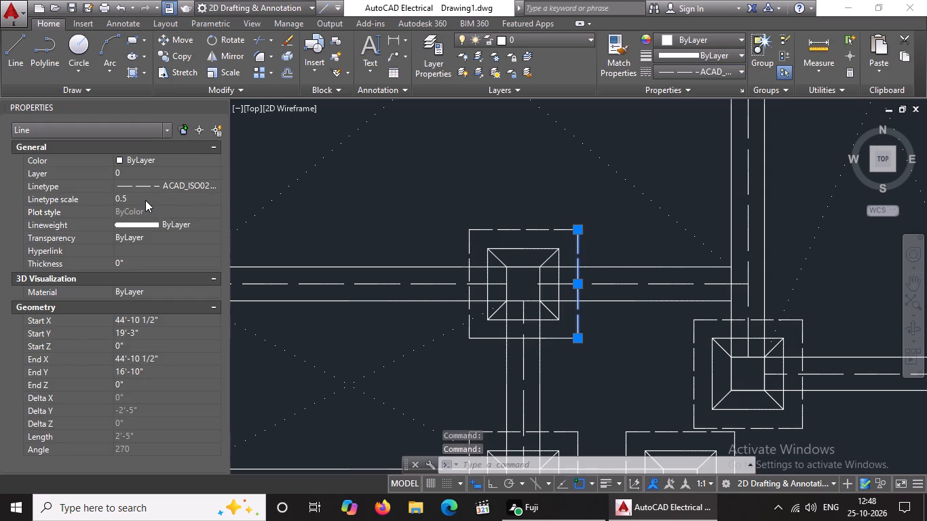
Give the southern outer edge of the second row's second footing from the west the ACAD_ISO02W100 linetype with linetype scale 0.5.
{"action": "left_click", "coordinate": [486, 339]}
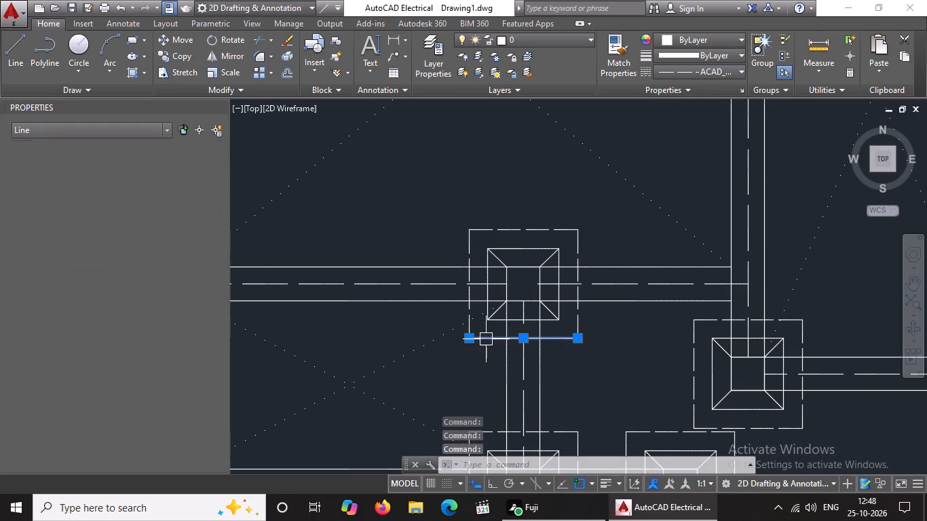
{"action": "left_click", "coordinate": [683, 73]}
{"action": "left_click", "coordinate": [676, 123]}
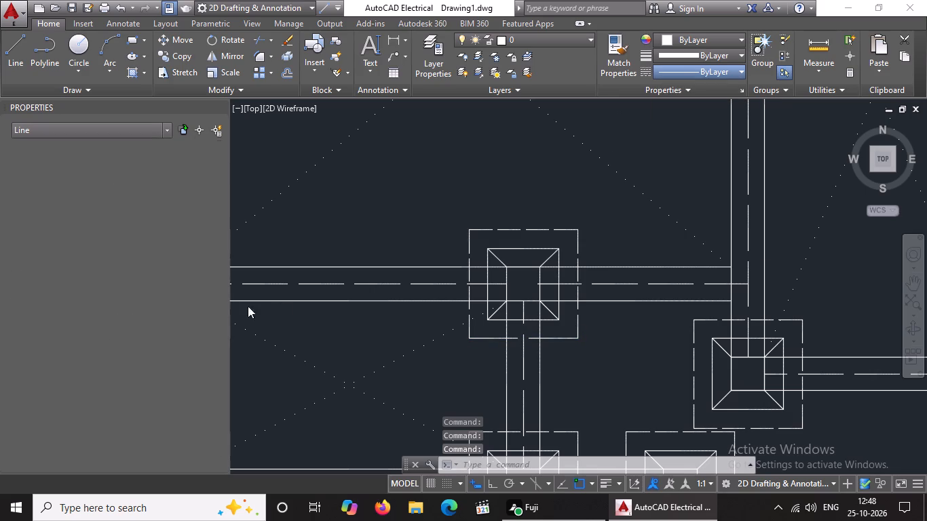
{"action": "left_click", "coordinate": [143, 199]}
{"action": "key", "text": "BackSpace"}
{"action": "key", "text": "BackSpace"}
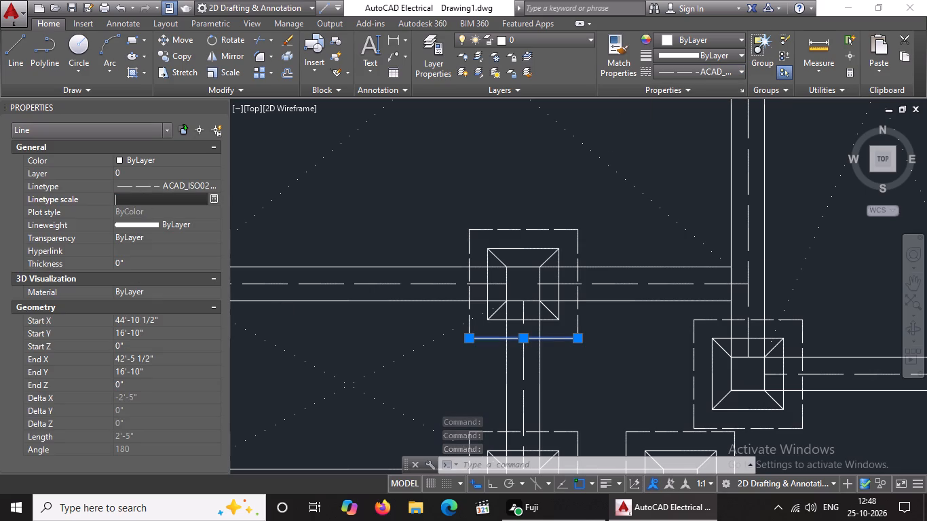
{"action": "type", "text": "0.5"}
{"action": "key", "text": "Return"}
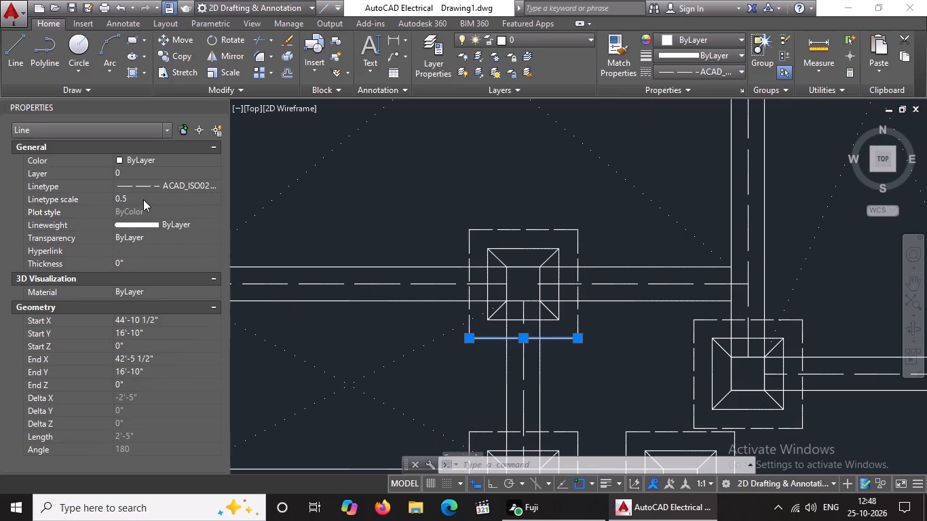
{"action": "scroll", "coordinate": [389, 328], "scroll_direction": "down", "scroll_amount": 5}
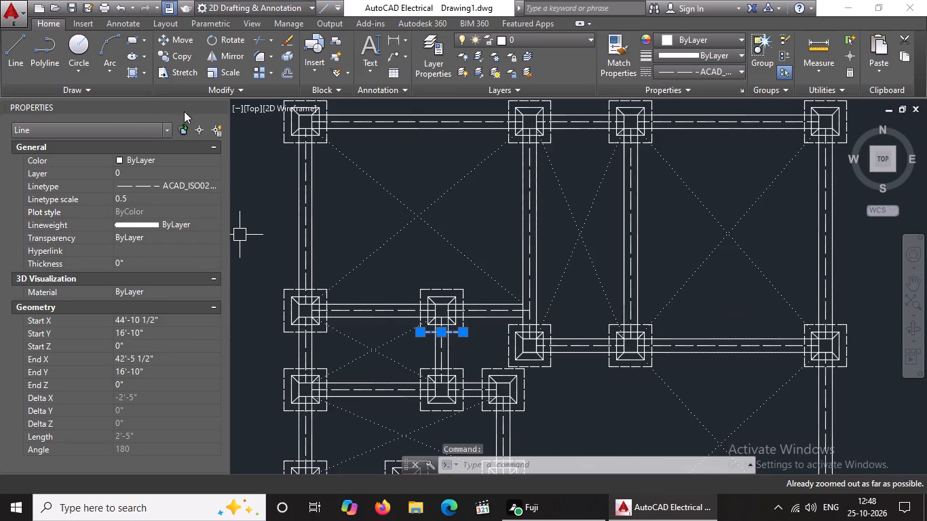
{"action": "left_click", "coordinate": [221, 104]}
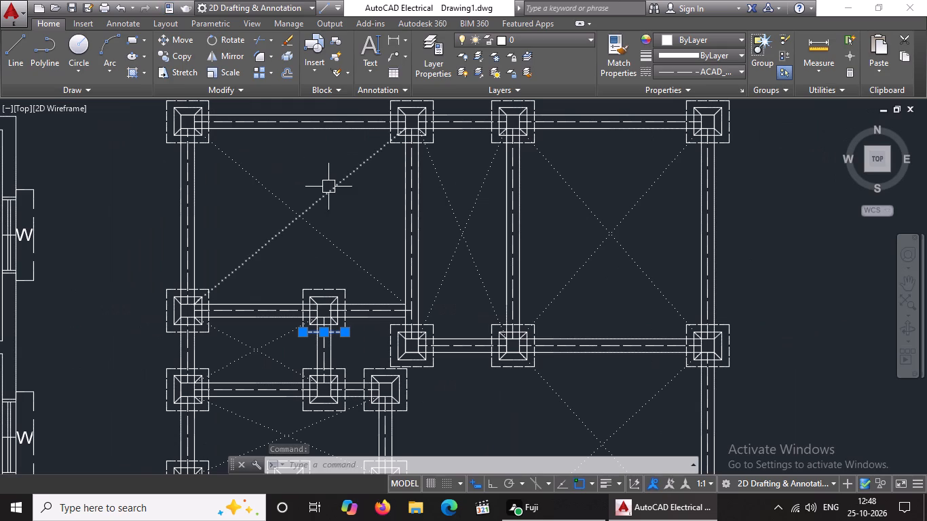
Examine the whole foundation plan to check the linetypes of the footings' outer edges and the bay diagonals.
{"action": "scroll", "coordinate": [329, 188], "scroll_direction": "down", "scroll_amount": 3}
{"action": "middle_click_drag", "start_coordinate": [281, 192], "coordinate": [278, 180]}
{"action": "scroll", "coordinate": [394, 248], "scroll_direction": "down", "scroll_amount": 4}
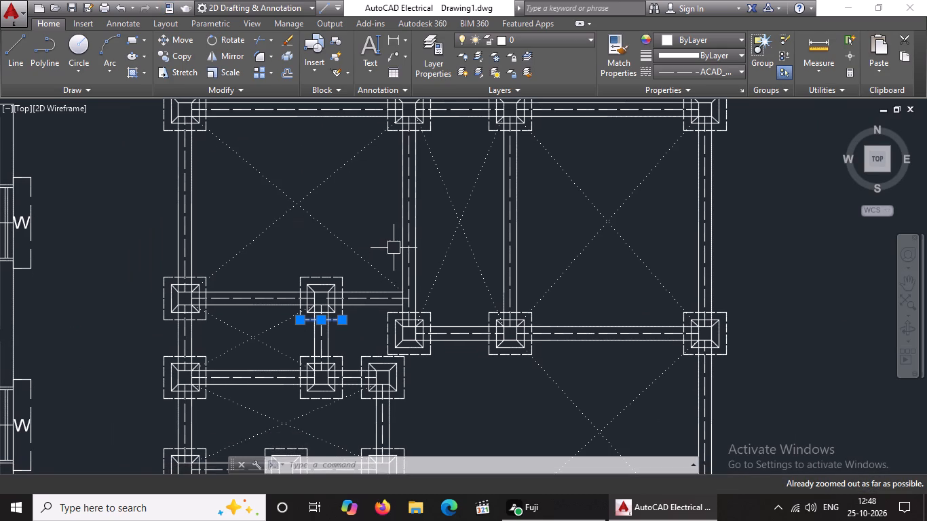
{"action": "scroll", "coordinate": [411, 322], "scroll_direction": "down", "scroll_amount": 3}
{"action": "key", "text": "Escape"}
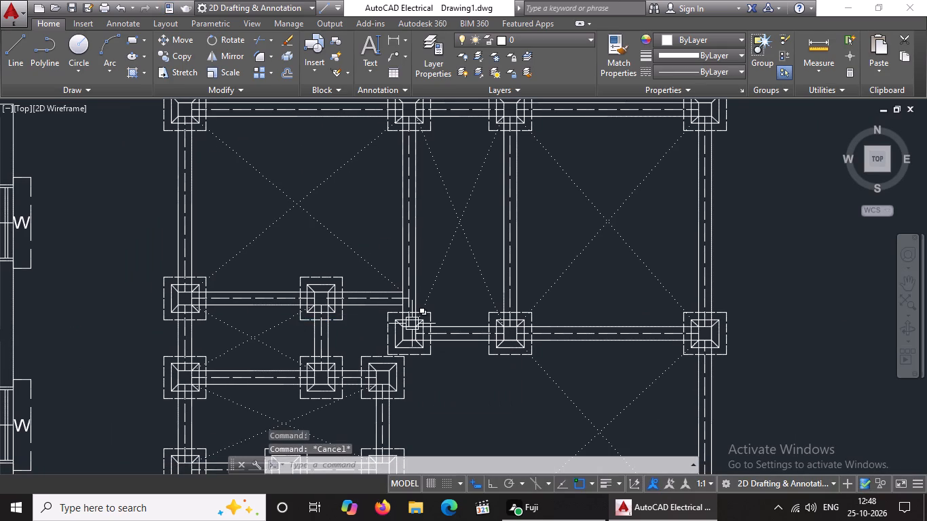
{"action": "scroll", "coordinate": [430, 305], "scroll_direction": "down", "scroll_amount": 4}
{"action": "scroll", "coordinate": [438, 375], "scroll_direction": "down", "scroll_amount": 1}
{"action": "middle_click_drag", "start_coordinate": [442, 401], "coordinate": [423, 264]}
{"action": "scroll", "coordinate": [428, 269], "scroll_direction": "down", "scroll_amount": 12}
{"action": "middle_click_drag", "start_coordinate": [400, 347], "coordinate": [424, 257]}
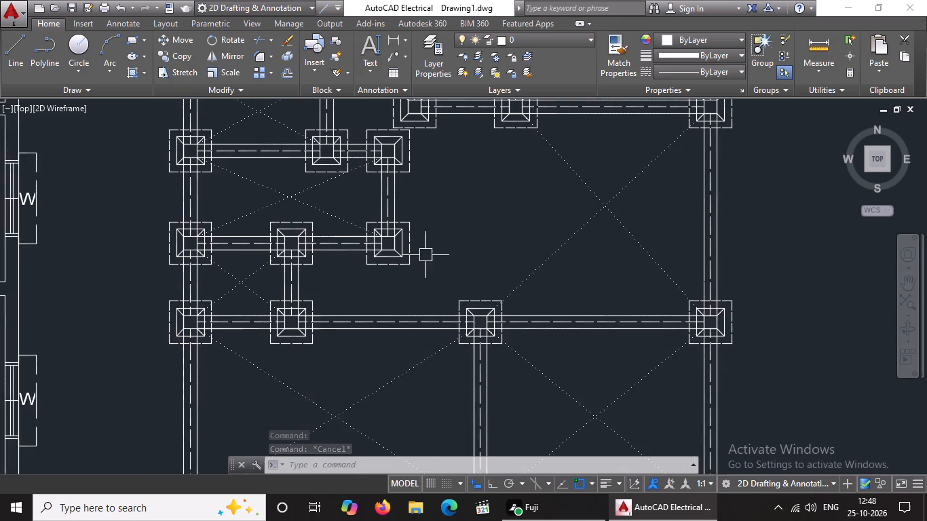
{"action": "scroll", "coordinate": [430, 254], "scroll_direction": "down", "scroll_amount": 4}
{"action": "middle_click_drag", "start_coordinate": [447, 279], "coordinate": [436, 427]}
{"action": "scroll", "coordinate": [447, 279], "scroll_direction": "down", "scroll_amount": 1}
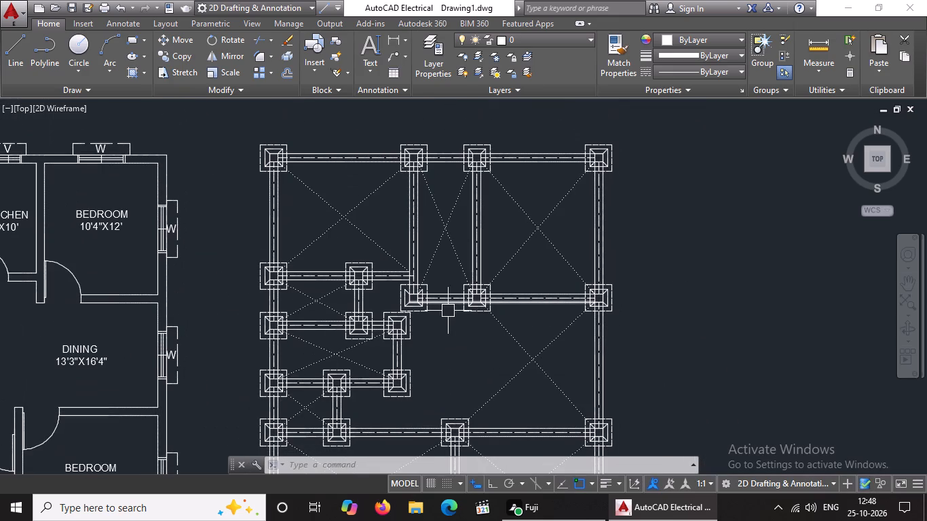
{"action": "middle_click_drag", "start_coordinate": [448, 355], "coordinate": [456, 284]}
{"action": "scroll", "coordinate": [456, 286], "scroll_direction": "down", "scroll_amount": 2}
{"action": "middle_click_drag", "start_coordinate": [461, 303], "coordinate": [449, 396]}
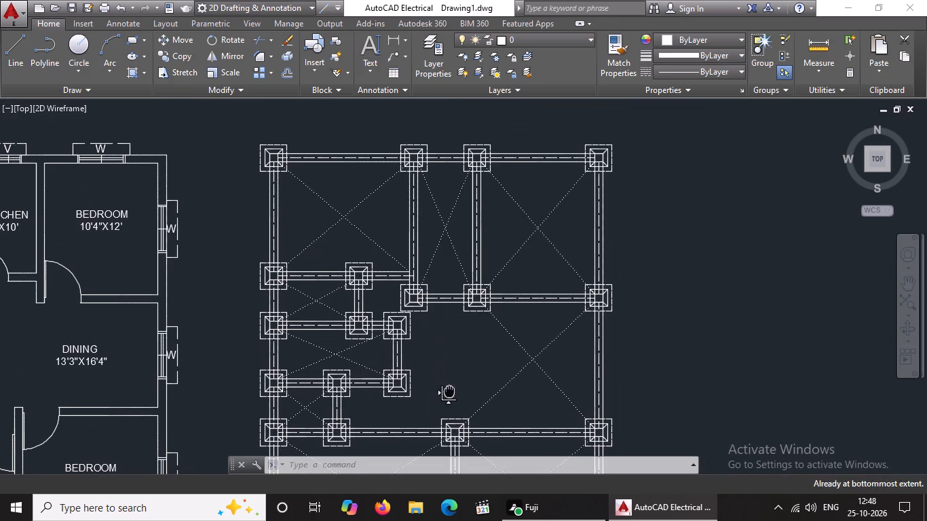
{"action": "middle_click_drag", "start_coordinate": [449, 396], "coordinate": [449, 397]}
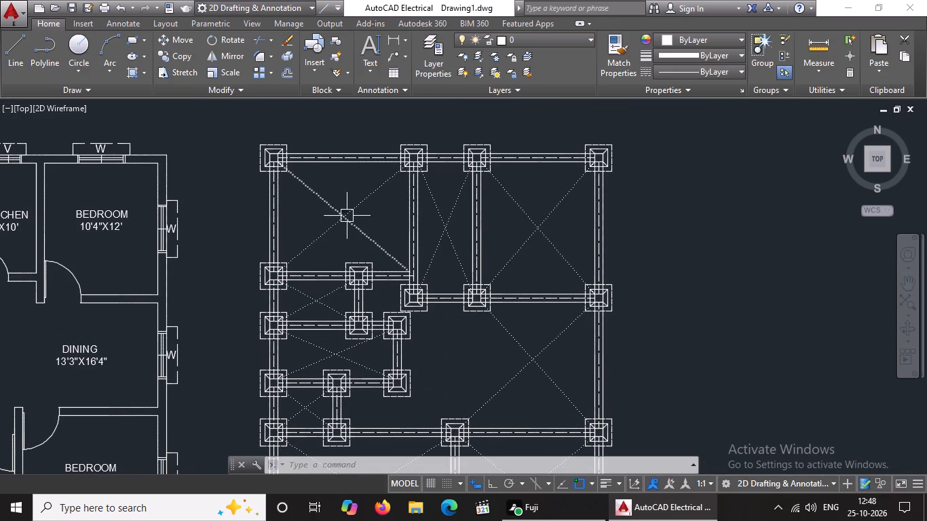
Set the linetype scale to 2 for the northwest bay's dotted diagonal running from its northwest to its southeast corner.
{"action": "left_click", "coordinate": [323, 193]}
{"action": "right_click", "coordinate": [360, 174]}
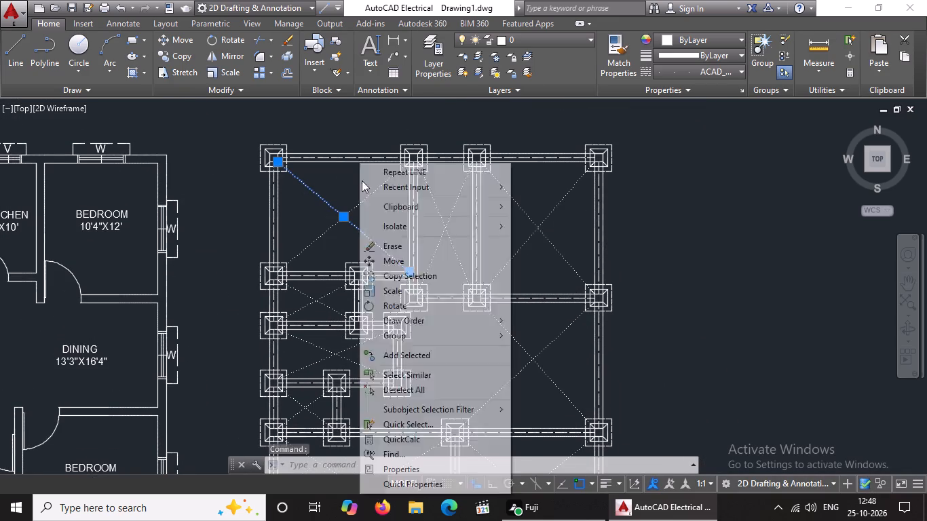
{"action": "left_click", "coordinate": [403, 467]}
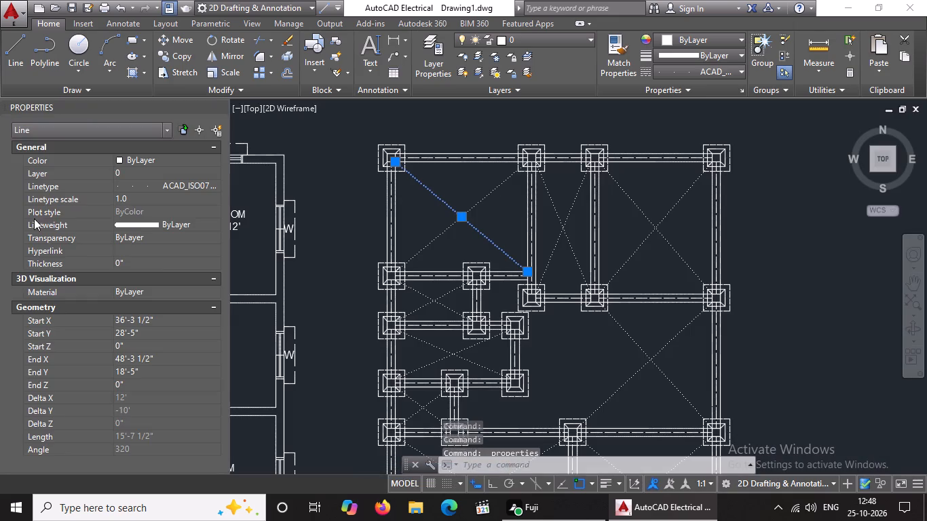
{"action": "left_click", "coordinate": [138, 199]}
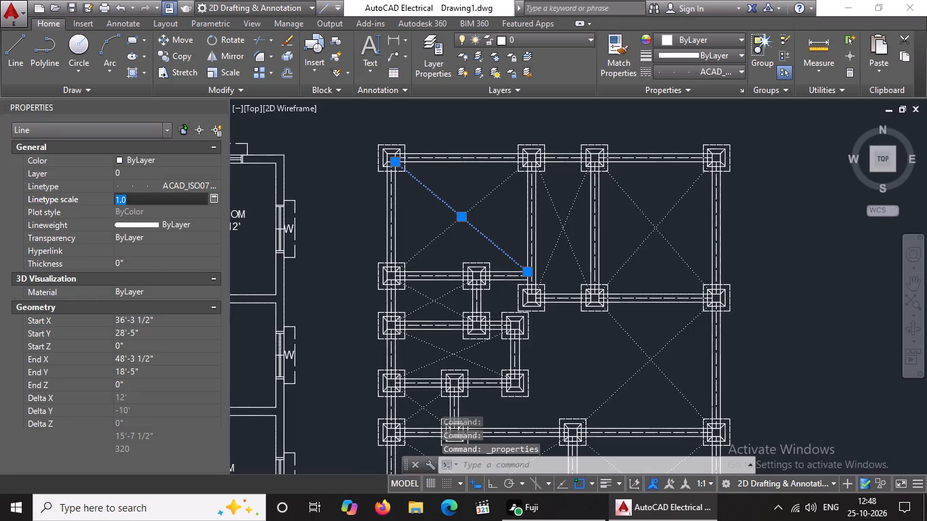
{"action": "key", "text": "BackSpace"}
{"action": "key", "text": "BackSpace"}
{"action": "key", "text": "2"}
{"action": "key", "text": "Return"}
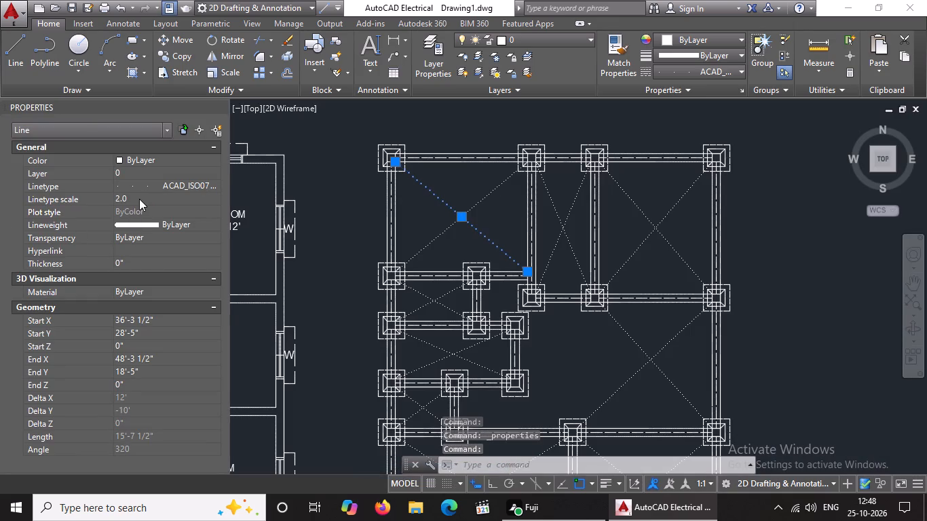
Set the linetype scale to 2 for the northwest bay's other diagonal, running from its southwest to its northeast corner.
{"action": "left_click", "coordinate": [434, 244]}
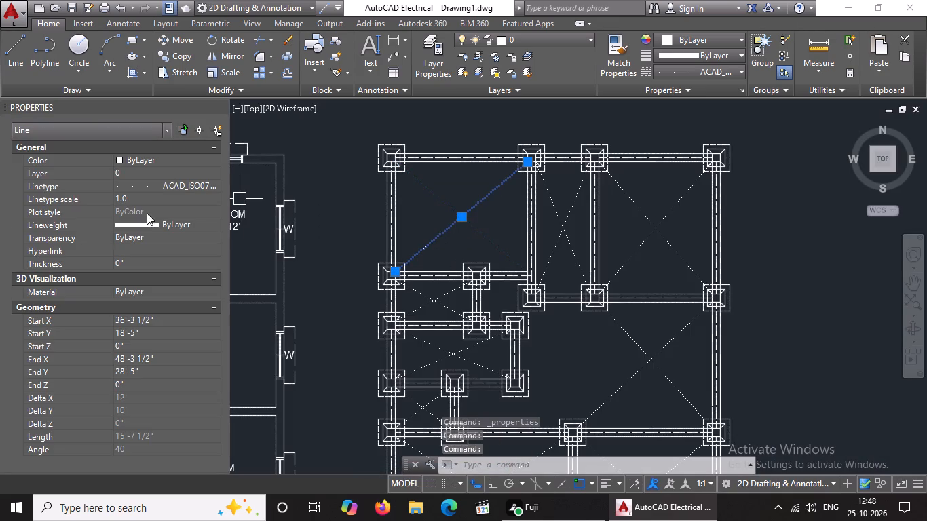
{"action": "left_click", "coordinate": [145, 204]}
{"action": "key", "text": "BackSpace"}
{"action": "key", "text": "BackSpace"}
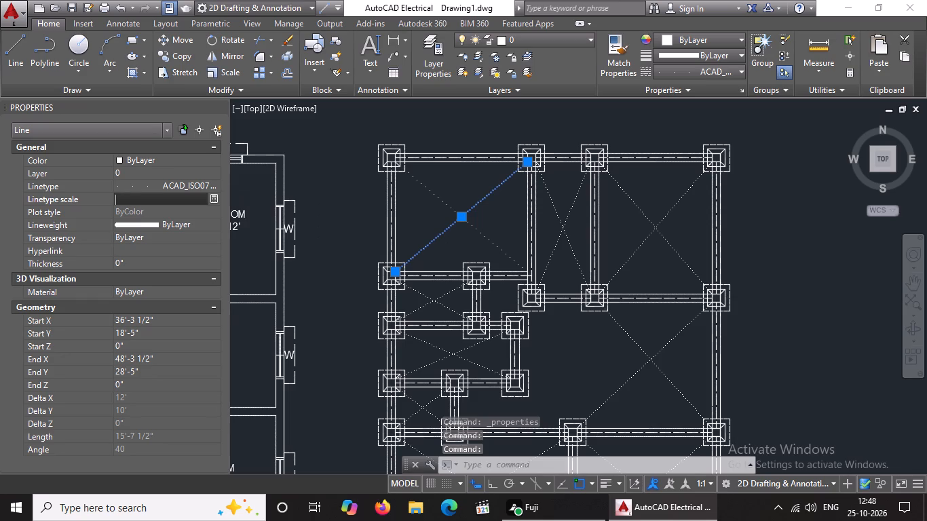
{"action": "key", "text": "2"}
{"action": "key", "text": "Return"}
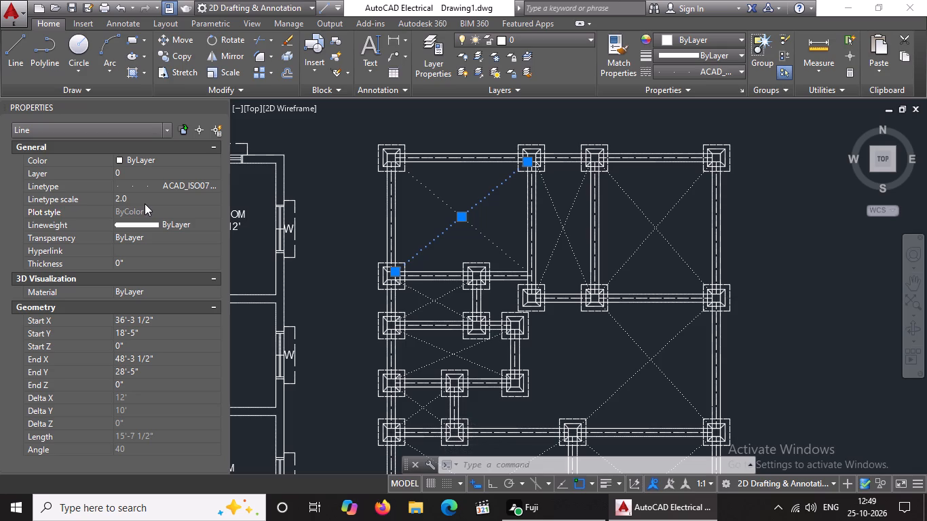
Set the linetype scale to 2 for the narrow northern middle bay's diagonal running from its northwest to its southeast corner.
{"action": "scroll", "coordinate": [145, 204], "scroll_direction": "up", "scroll_amount": 1}
{"action": "left_click", "coordinate": [556, 205]}
{"action": "left_click", "coordinate": [143, 198]}
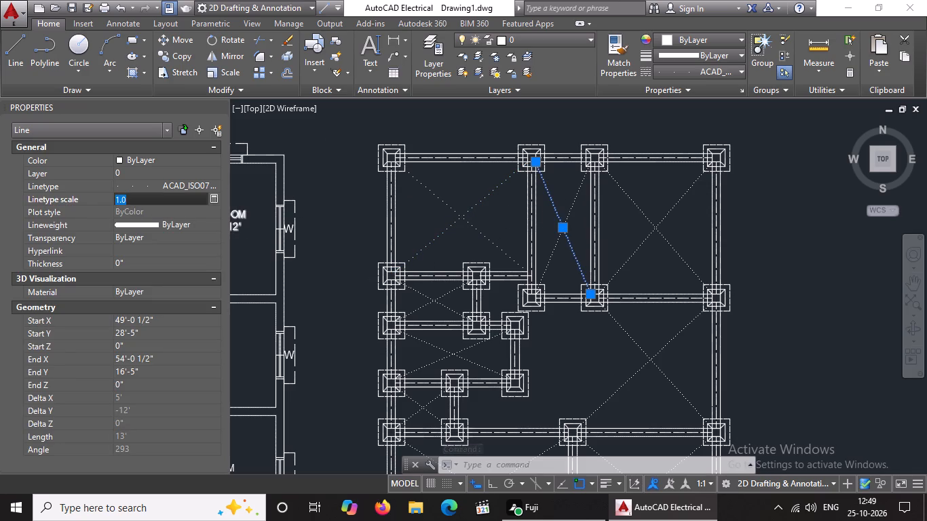
{"action": "key", "text": "0"}
{"action": "key", "text": "BackSpace"}
{"action": "key", "text": "2"}
{"action": "key", "text": "Return"}
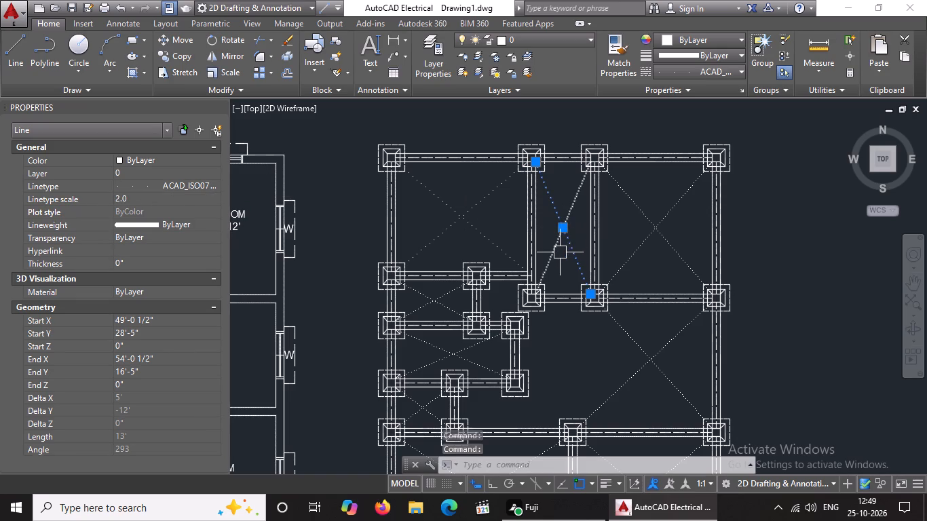
Set the linetype scale to 2 for the narrow northern middle bay's diagonal running from its southwest to its northeast corner.
{"action": "left_click", "coordinate": [559, 252]}
{"action": "left_click", "coordinate": [143, 191]}
{"action": "left_click", "coordinate": [142, 197]}
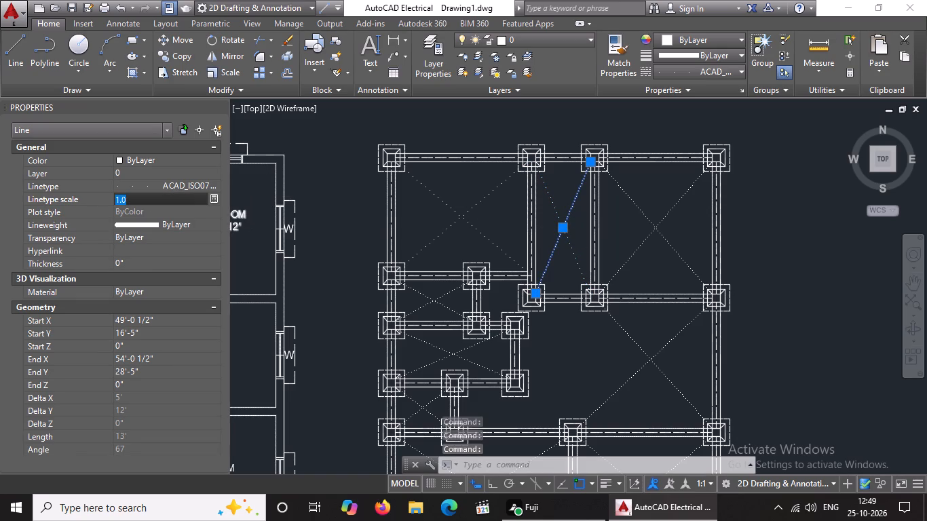
{"action": "key", "text": "BackSpace"}
{"action": "key", "text": "BackSpace"}
{"action": "key", "text": "2"}
{"action": "key", "text": "Return"}
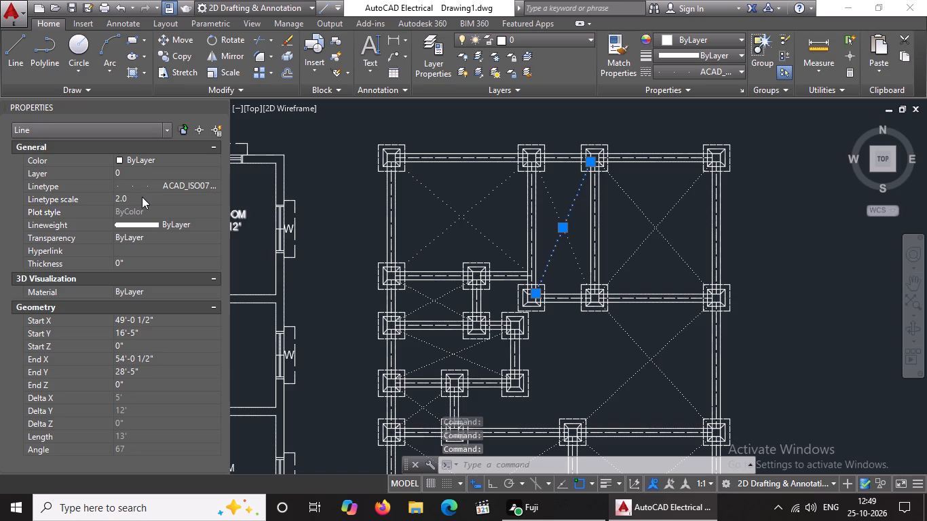
{"action": "key", "text": "Escape"}
{"action": "key", "text": "Escape"}
Set the linetype scale to 2 for the northeast bay's dotted diagonal running from its northwest to its southeast corner.
{"action": "left_click", "coordinate": [627, 201]}
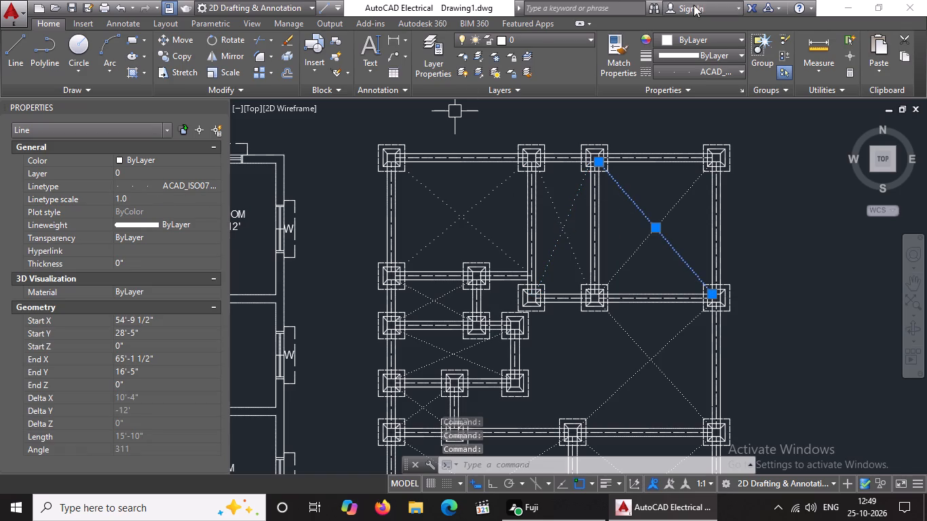
{"action": "left_click", "coordinate": [711, 62]}
{"action": "left_click", "coordinate": [618, 104]}
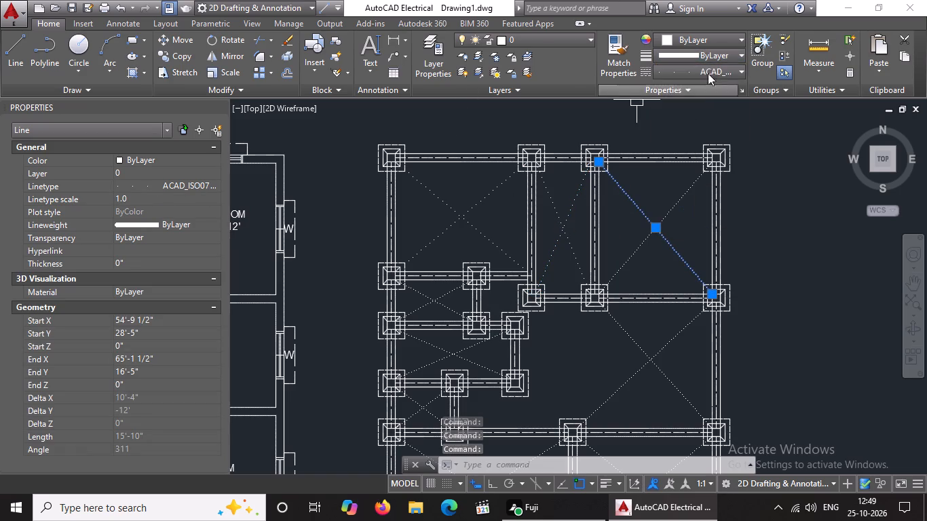
{"action": "left_click", "coordinate": [717, 70]}
{"action": "left_click", "coordinate": [685, 140]}
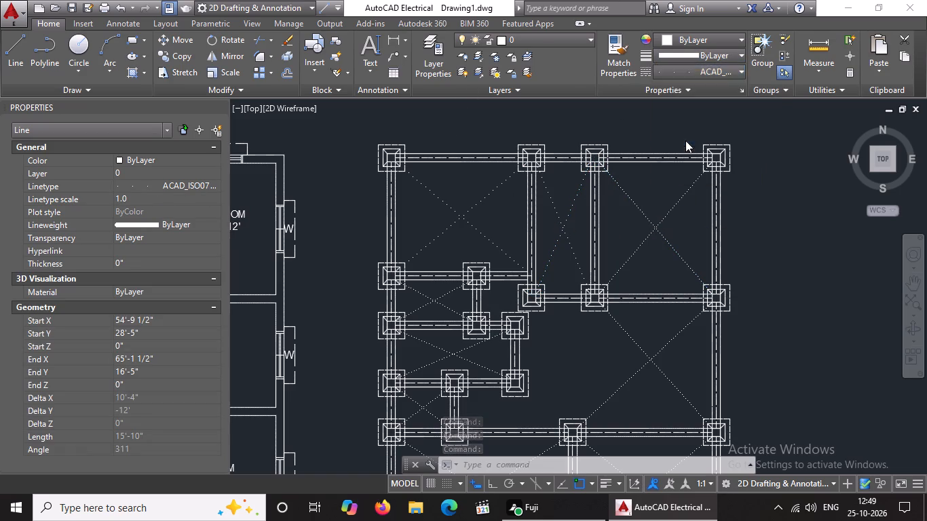
{"action": "left_click", "coordinate": [129, 199]}
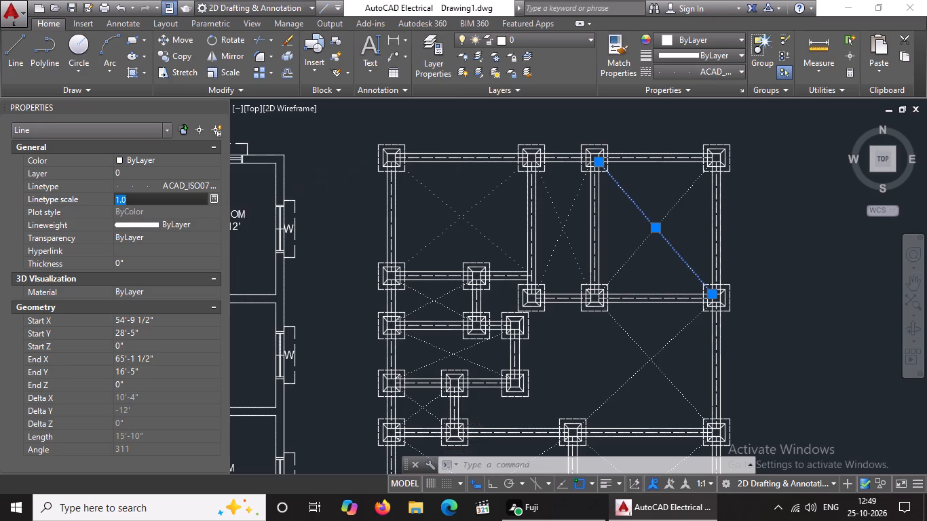
{"action": "key", "text": "BackSpace"}
{"action": "key", "text": "BackSpace"}
{"action": "key", "text": "2"}
{"action": "key", "text": "Return"}
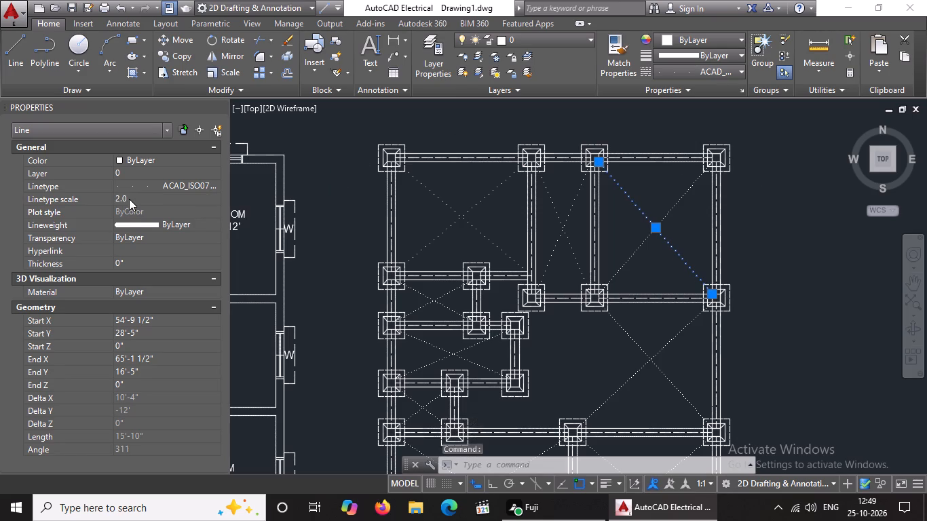
{"action": "key", "text": "Escape"}
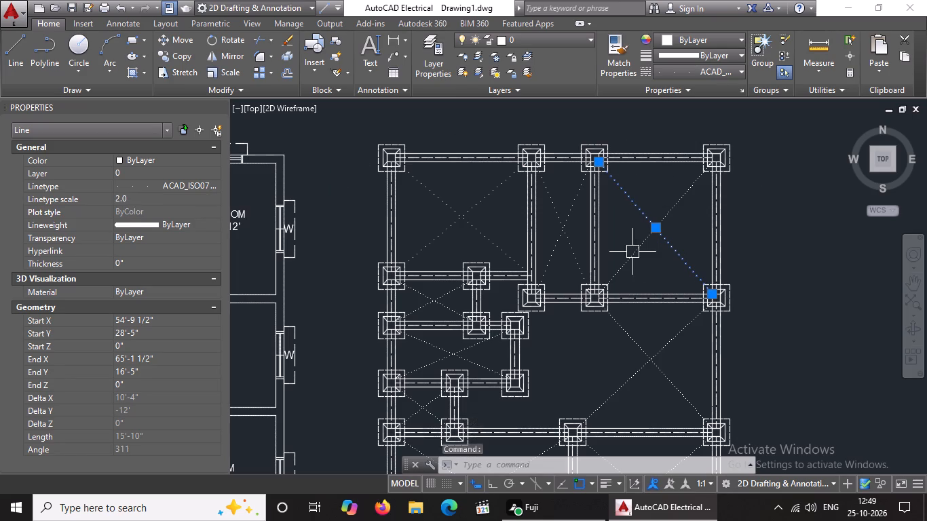
Set the linetype scale to 2 for the northeast bay's other diagonal, running from its southwest to its northeast corner.
{"action": "left_click", "coordinate": [632, 251]}
{"action": "left_click", "coordinate": [155, 197]}
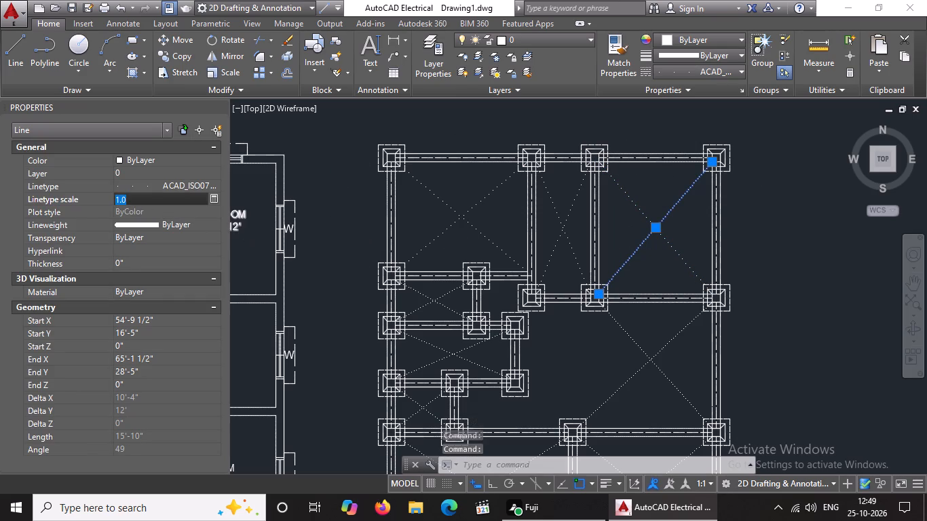
{"action": "key", "text": "BackSpace"}
{"action": "key", "text": "BackSpace"}
{"action": "key", "text": "2"}
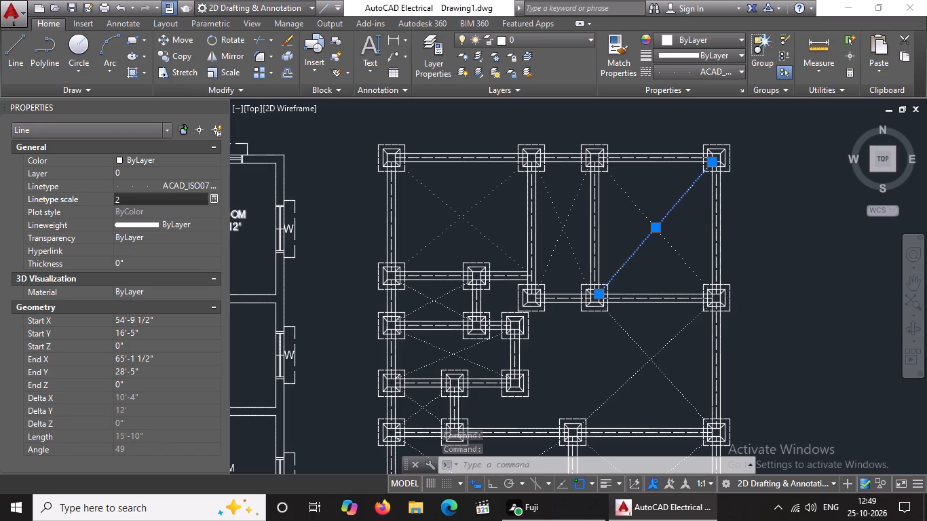
{"action": "key", "text": "Escape"}
{"action": "key", "text": "BackSpace"}
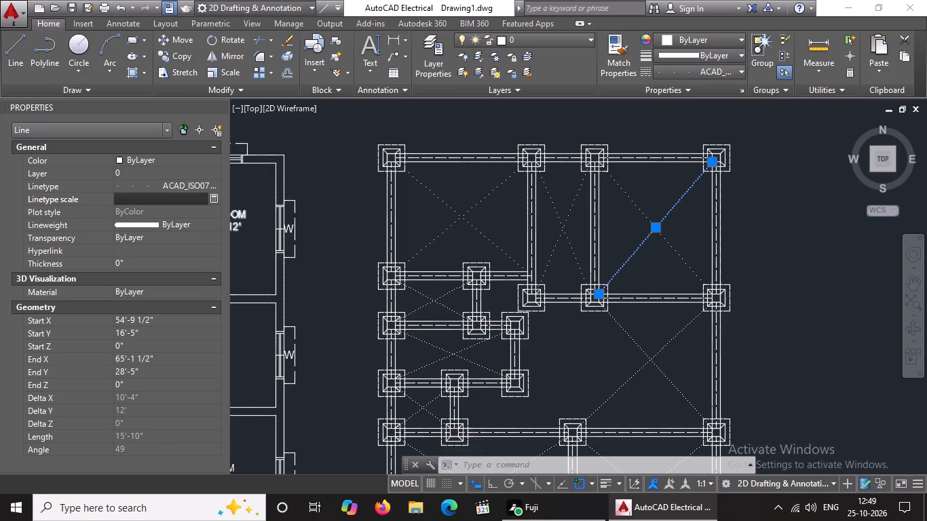
{"action": "key", "text": "BackSpace"}
{"action": "key", "text": "2"}
{"action": "key", "text": "Return"}
{"action": "key", "text": "Return"}
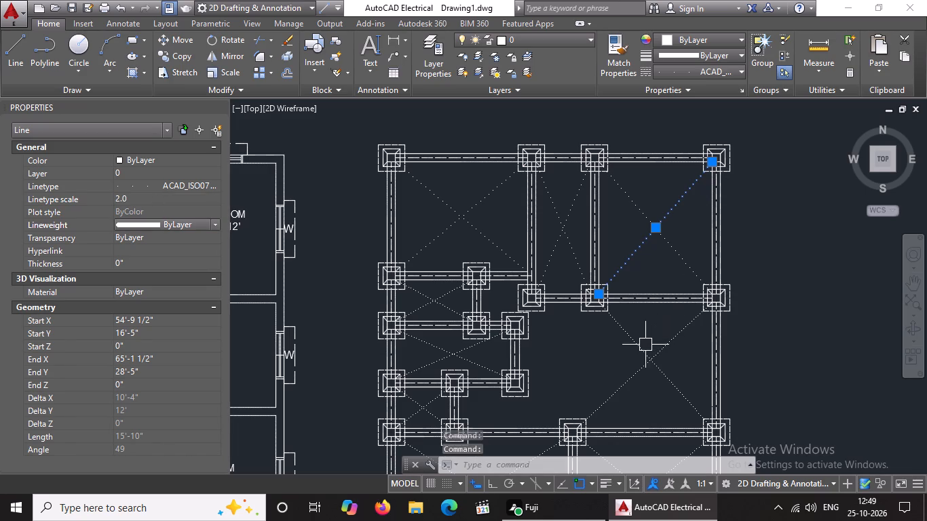
Set the linetype scale to 2 for the northwest-to-southeast diagonal of the small west bay directly below the northwest bay.
{"action": "left_click", "coordinate": [422, 296]}
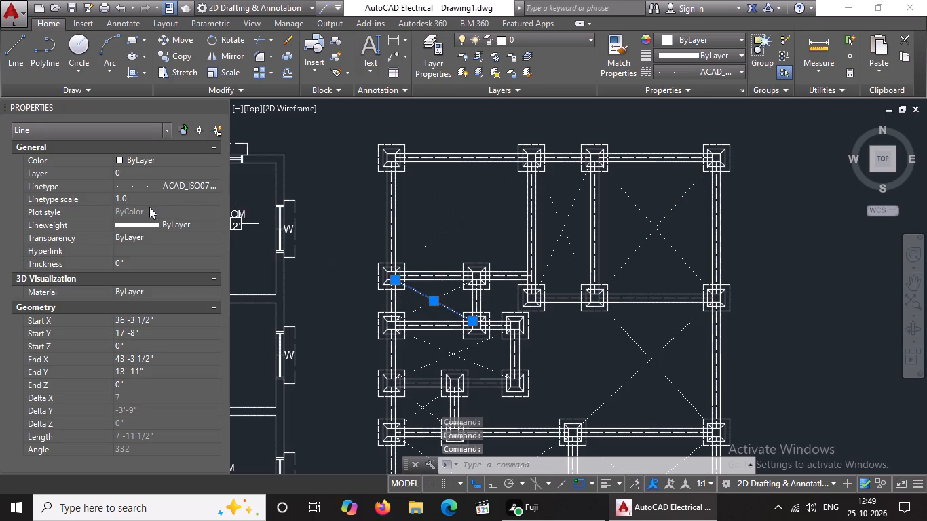
{"action": "left_click", "coordinate": [149, 201]}
{"action": "key", "text": "BackSpace"}
{"action": "key", "text": "BackSpace"}
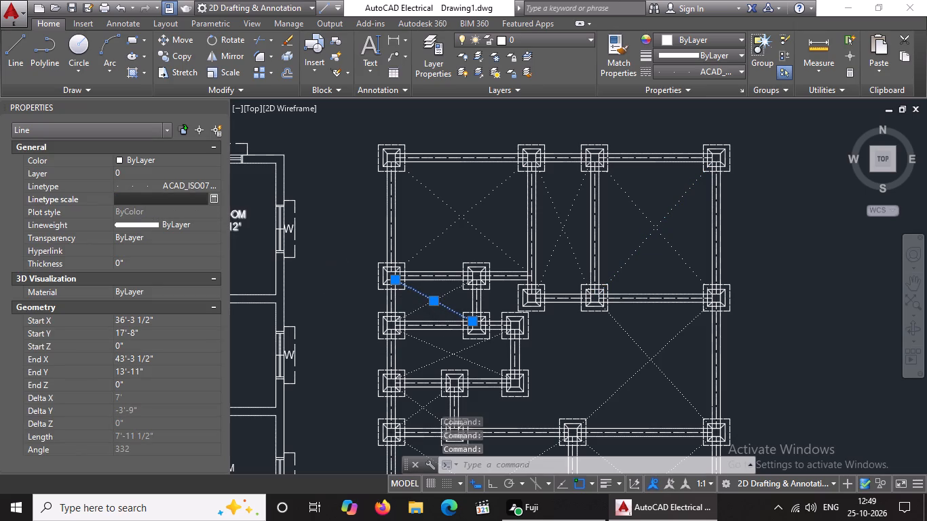
{"action": "key", "text": "2"}
{"action": "key", "text": "Return"}
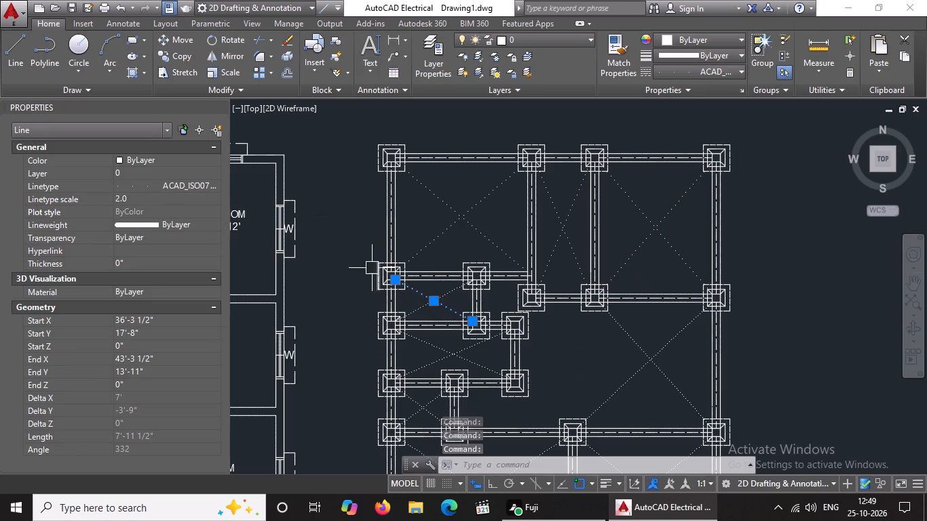
Set the linetype scale to 2 for that small west bay's other diagonal, running from its southwest to its northeast corner.
{"action": "left_click", "coordinate": [413, 310]}
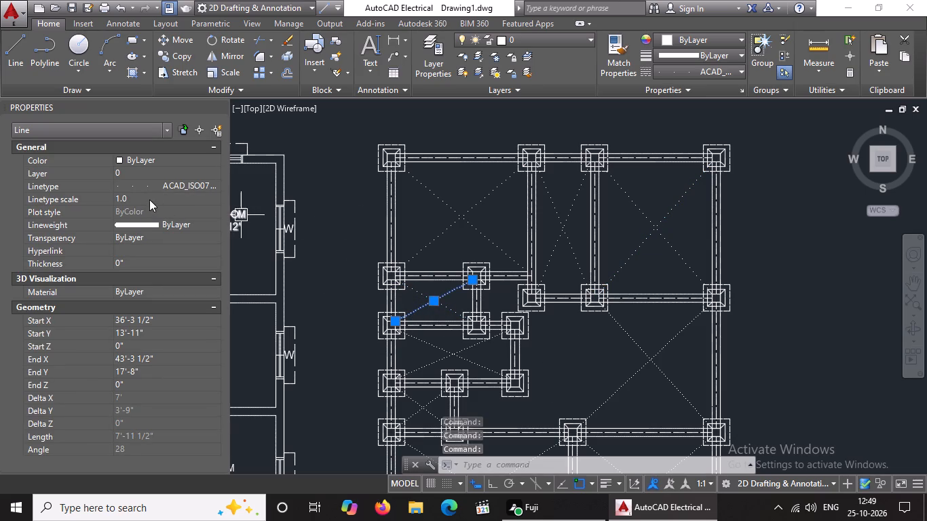
{"action": "left_click", "coordinate": [149, 199]}
{"action": "key", "text": "BackSpace"}
{"action": "key", "text": "BackSpace"}
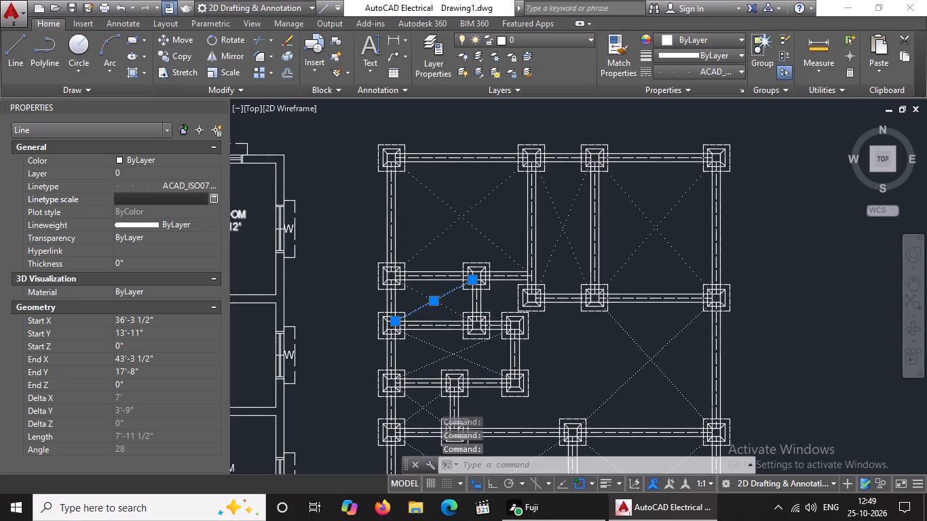
{"action": "key", "text": "2"}
{"action": "key", "text": "Return"}
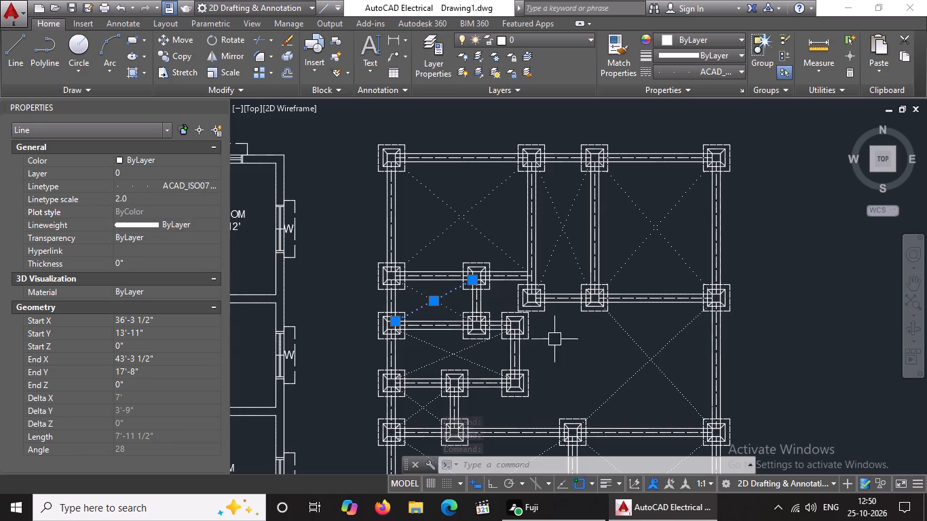
Set the linetype scale to 2 for the northwest-to-southeast diagonal of the wider middle bay on the west side.
{"action": "left_click", "coordinate": [439, 345]}
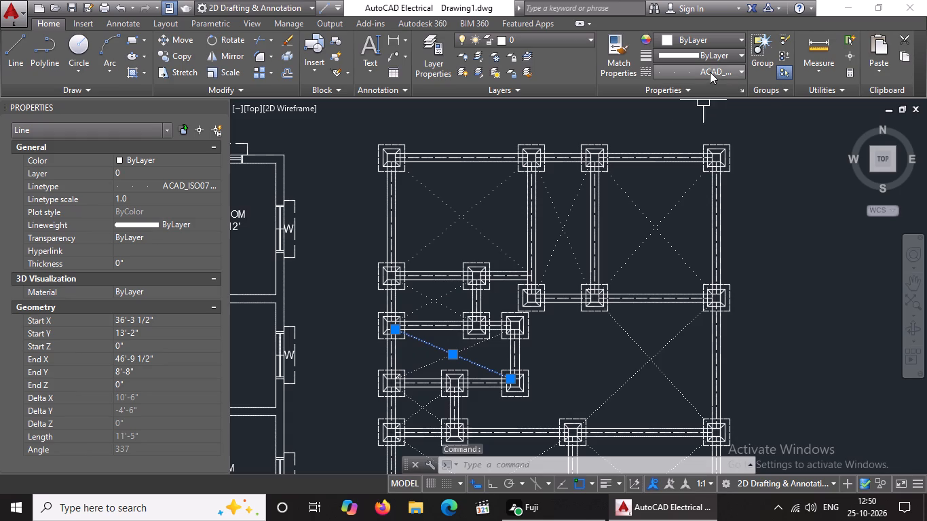
{"action": "left_click", "coordinate": [710, 72]}
{"action": "left_click", "coordinate": [770, 211]}
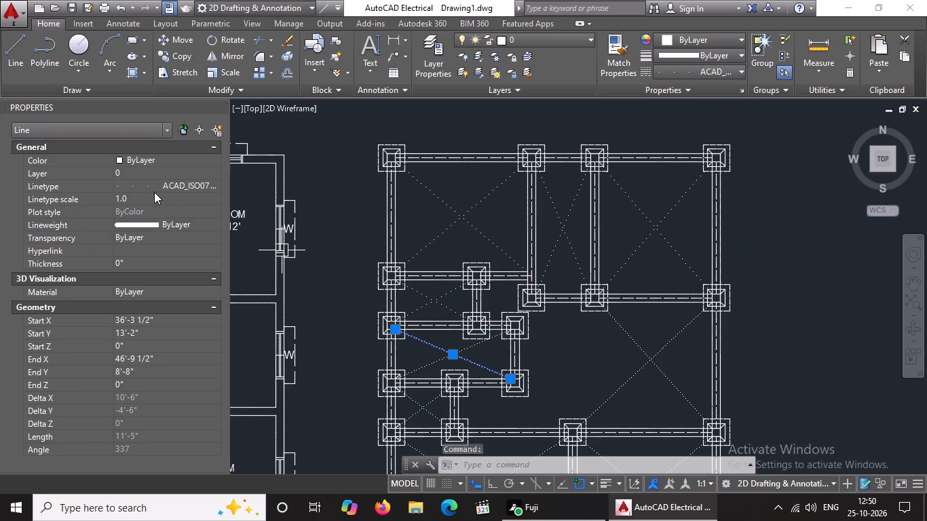
{"action": "left_click", "coordinate": [154, 196]}
{"action": "key", "text": "BackSpace"}
{"action": "key", "text": "BackSpace"}
{"action": "key", "text": "2"}
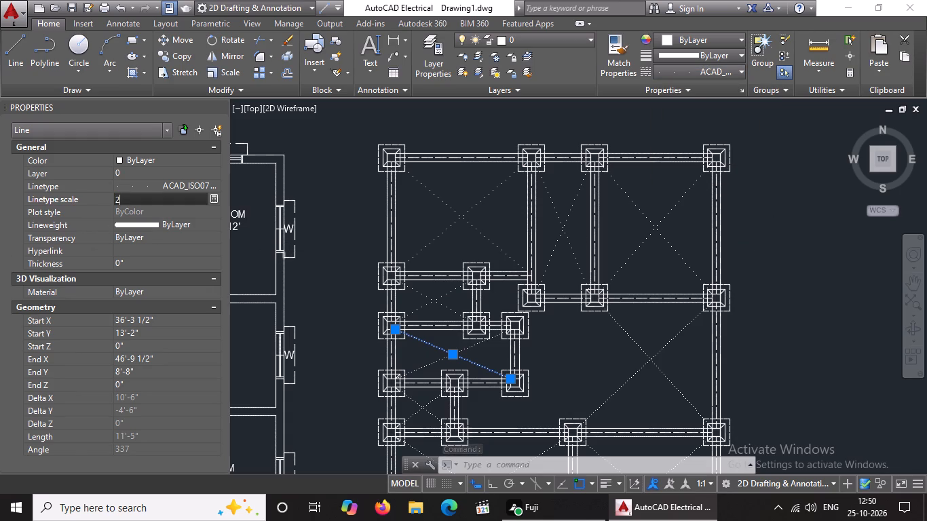
{"action": "key", "text": "Return"}
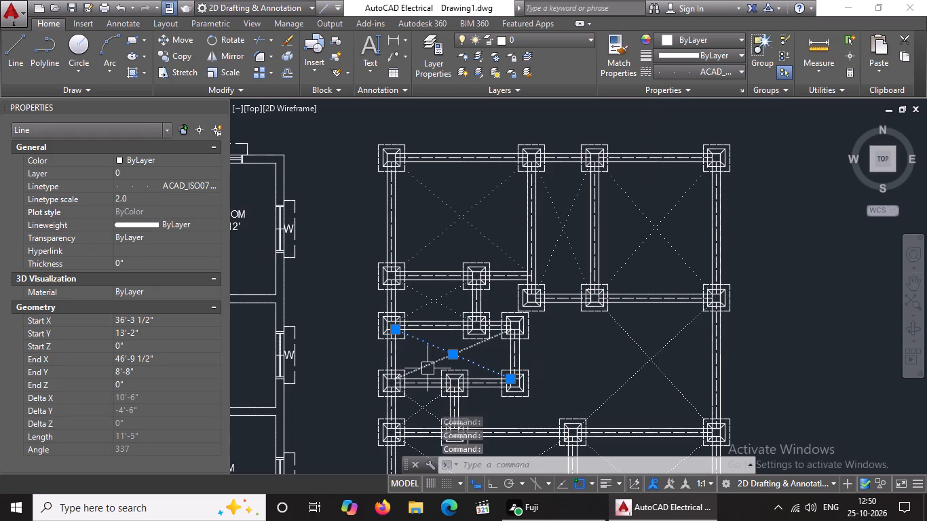
Set the linetype scale to 2 for the wider middle west bay's other diagonal, running from its southwest to its northeast corner.
{"action": "left_click", "coordinate": [428, 368]}
{"action": "left_click", "coordinate": [147, 195]}
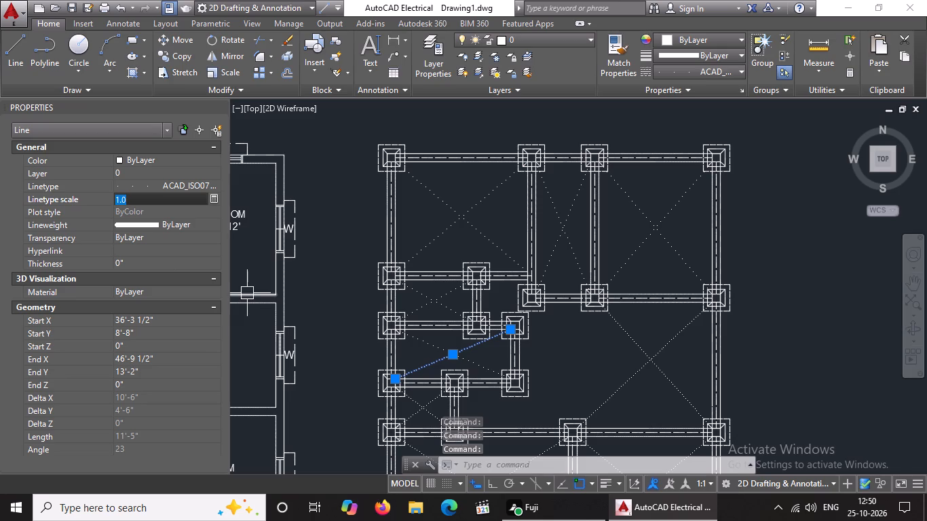
{"action": "key", "text": "BackSpace"}
{"action": "key", "text": "BackSpace"}
{"action": "key", "text": "2"}
{"action": "key", "text": "Return"}
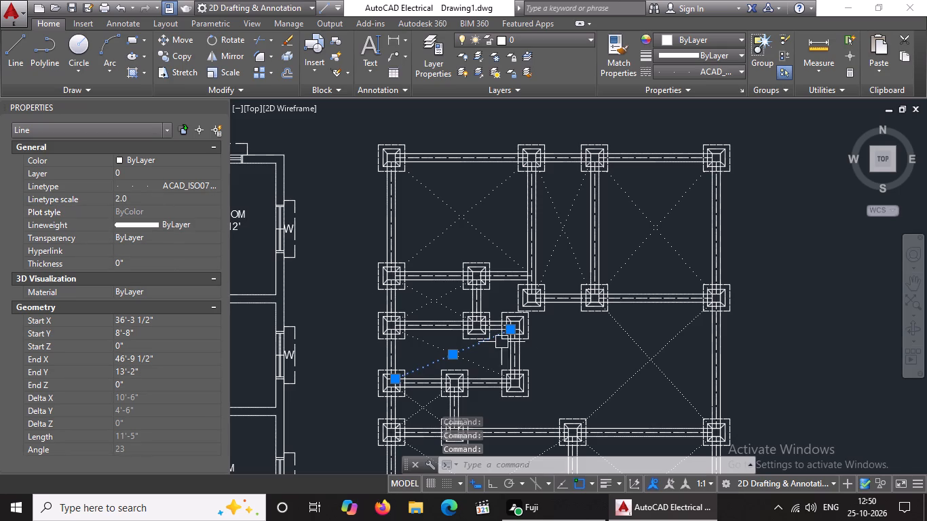
Set the linetype scale to 2 for the large middle east bay's dotted diagonal descending to its southeast corner.
{"action": "left_click", "coordinate": [621, 322]}
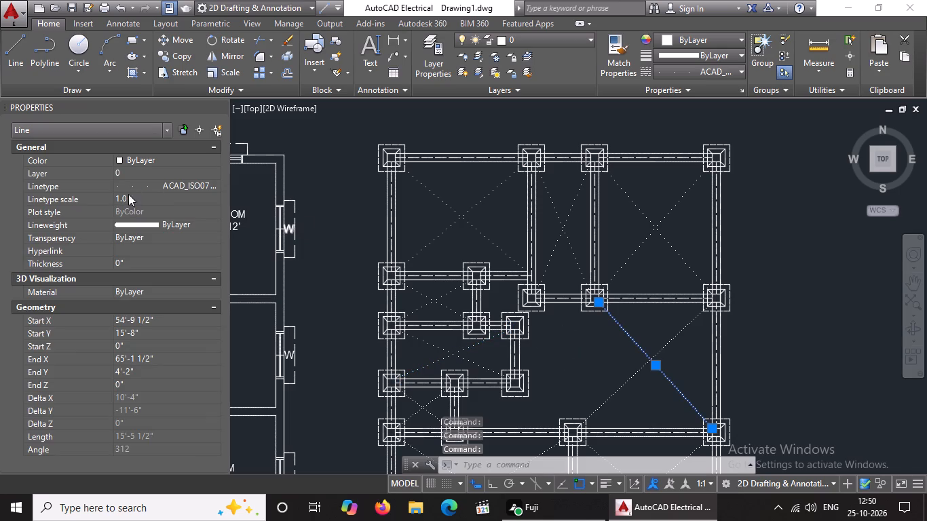
{"action": "left_click", "coordinate": [129, 194]}
{"action": "key", "text": "BackSpace"}
{"action": "key", "text": "BackSpace"}
{"action": "key", "text": "2"}
{"action": "key", "text": "Return"}
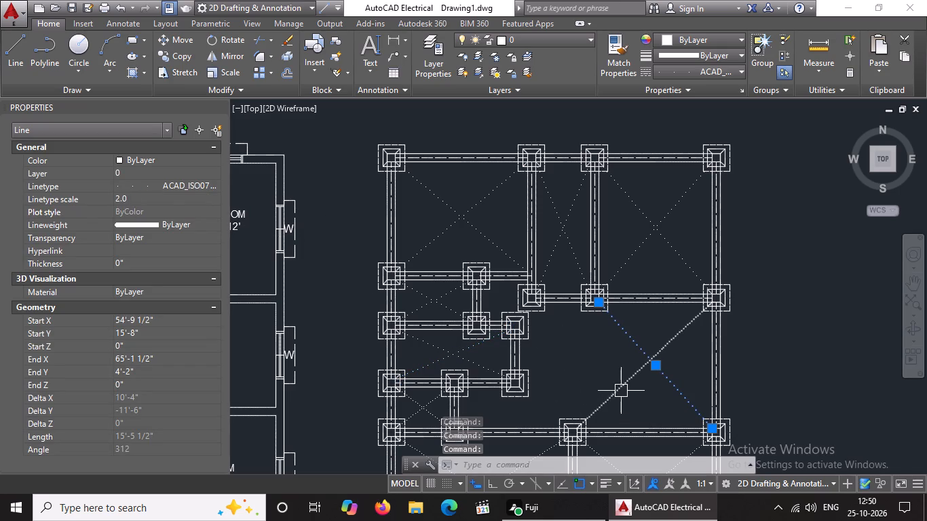
Set the linetype scale to 2 for the large middle east bay's other diagonal, running from its northeast corner to the southwest.
{"action": "left_click", "coordinate": [621, 391]}
{"action": "left_click", "coordinate": [138, 199]}
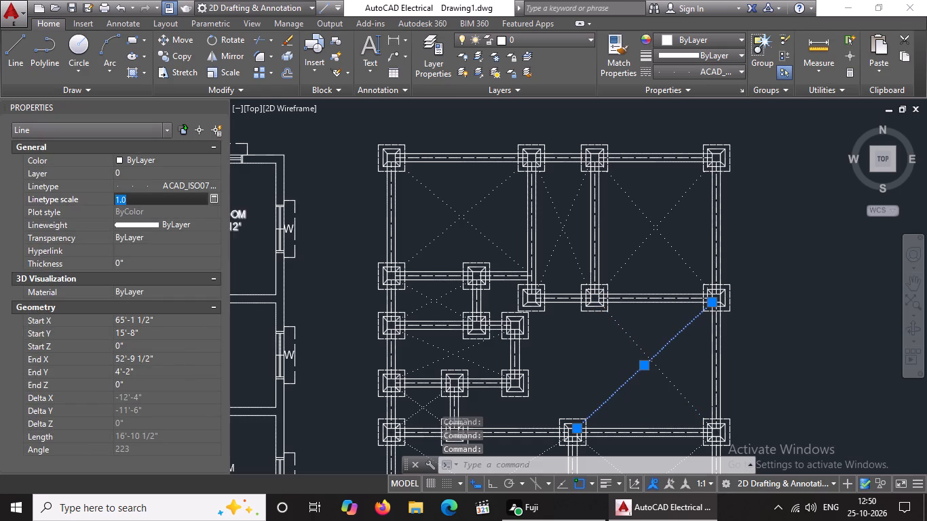
{"action": "key", "text": "BackSpace"}
{"action": "key", "text": "BackSpace"}
{"action": "key", "text": "2"}
{"action": "key", "text": "Return"}
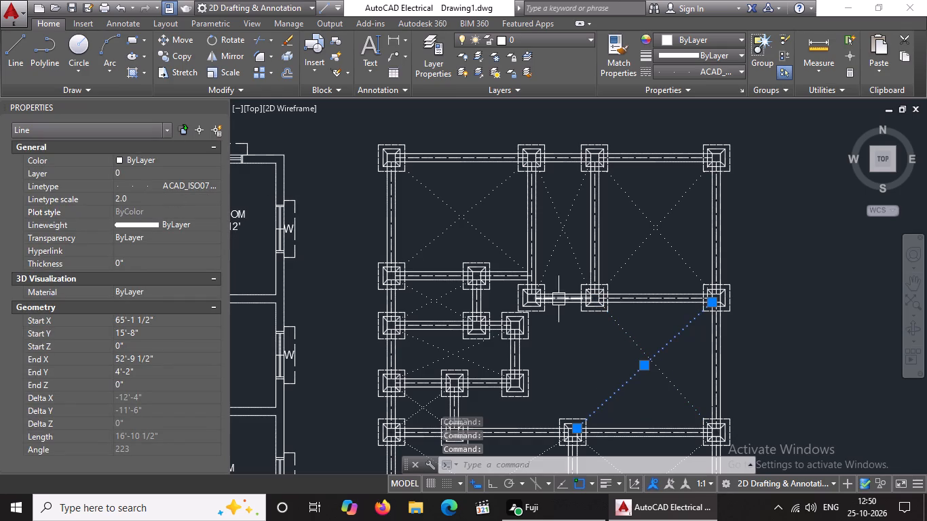
Set the linetype scale to 2 for the northwest-to-southeast diagonal of the smallest west bay, just above the southwest bay.
{"action": "scroll", "coordinate": [412, 406], "scroll_direction": "up", "scroll_amount": 2}
{"action": "left_click", "coordinate": [411, 392]}
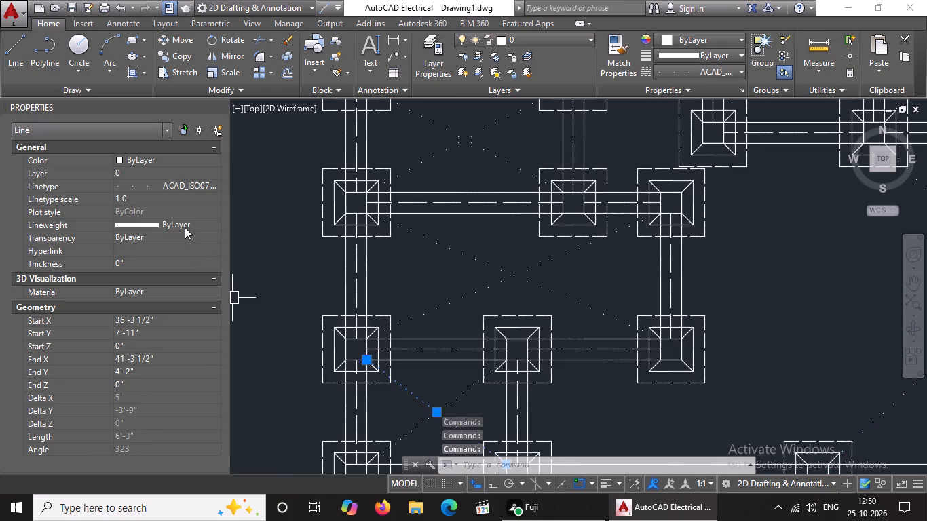
{"action": "left_click", "coordinate": [128, 197]}
{"action": "key", "text": "BackSpace"}
{"action": "key", "text": "BackSpace"}
{"action": "key", "text": "2"}
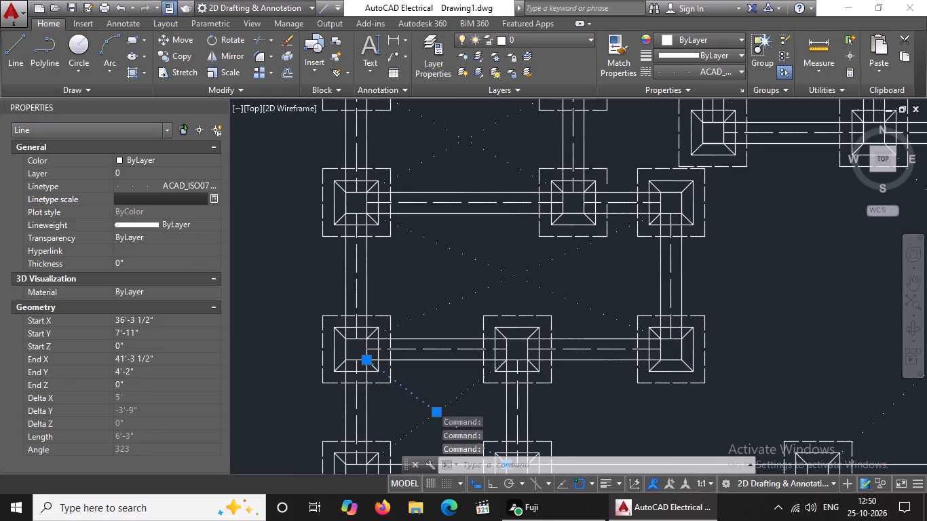
{"action": "key", "text": "Return"}
Set the linetype scale to 2 for the smallest west bay's other diagonal, running from its southwest to its northeast corner.
{"action": "scroll", "coordinate": [613, 299], "scroll_direction": "down", "scroll_amount": 2}
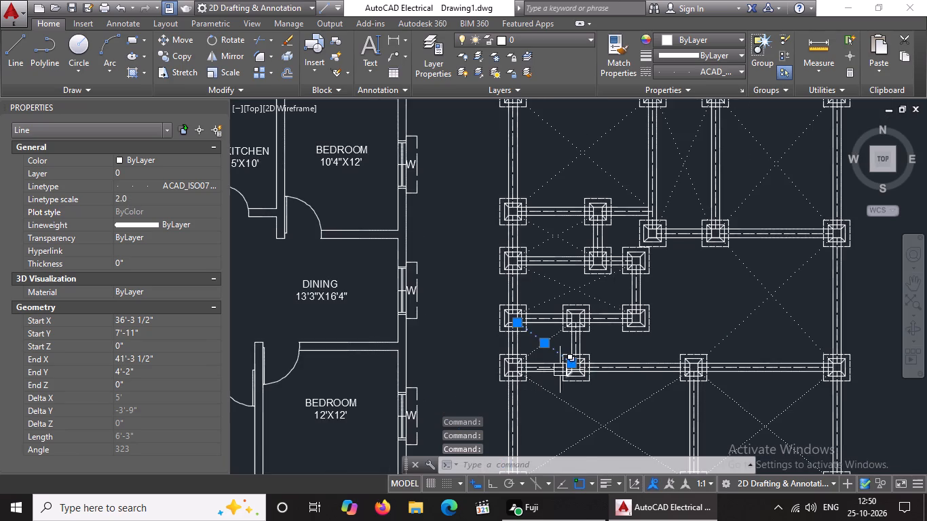
{"action": "scroll", "coordinate": [559, 370], "scroll_direction": "up", "scroll_amount": 2}
{"action": "left_click", "coordinate": [476, 326]}
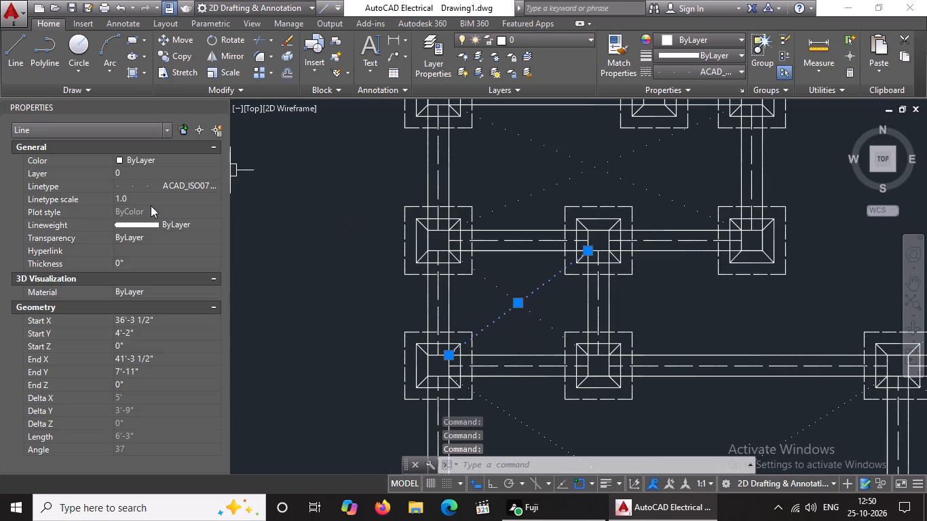
{"action": "left_click_drag", "start_coordinate": [149, 202], "coordinate": [155, 201]}
{"action": "key", "text": "BackSpace"}
{"action": "key", "text": "BackSpace"}
{"action": "key", "text": "2"}
{"action": "key", "text": "Return"}
Set the linetype scale to 2 for the southwest bay's dotted diagonal running from its northwest to its southeast corner.
{"action": "scroll", "coordinate": [611, 311], "scroll_direction": "down", "scroll_amount": 3}
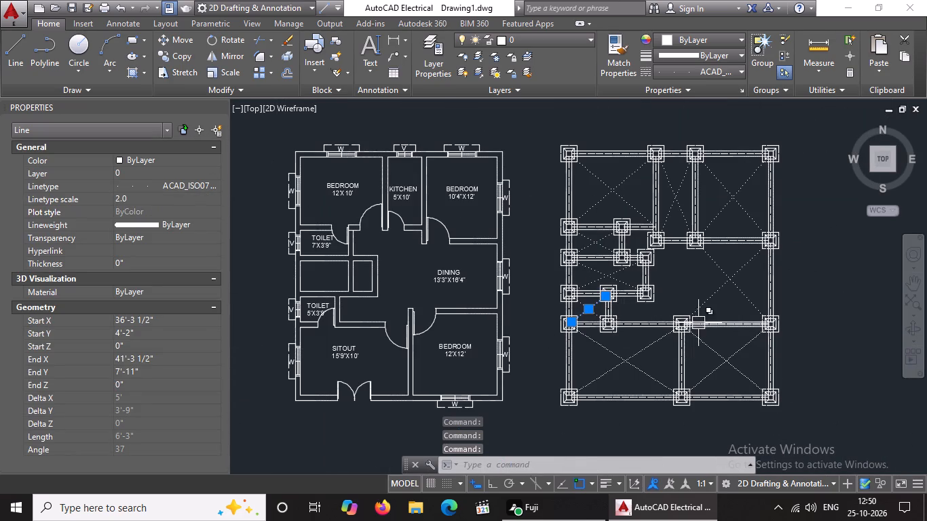
{"action": "scroll", "coordinate": [629, 360], "scroll_direction": "up", "scroll_amount": 2}
{"action": "left_click", "coordinate": [575, 338]}
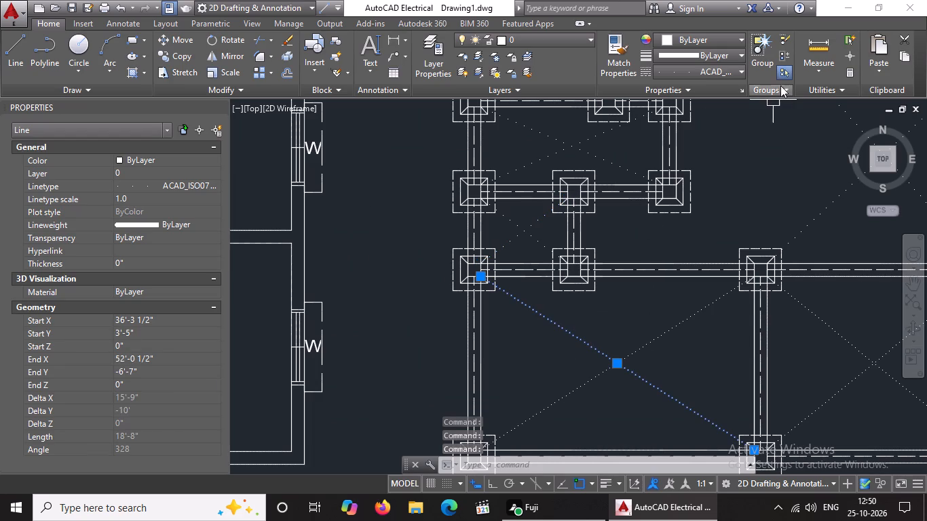
{"action": "left_click", "coordinate": [719, 72]}
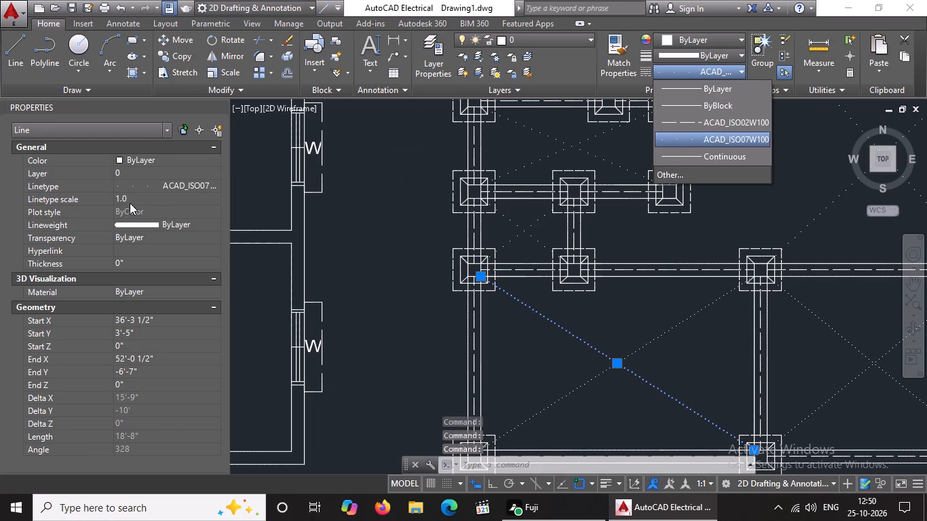
{"action": "left_click", "coordinate": [142, 200]}
{"action": "left_click", "coordinate": [145, 200]}
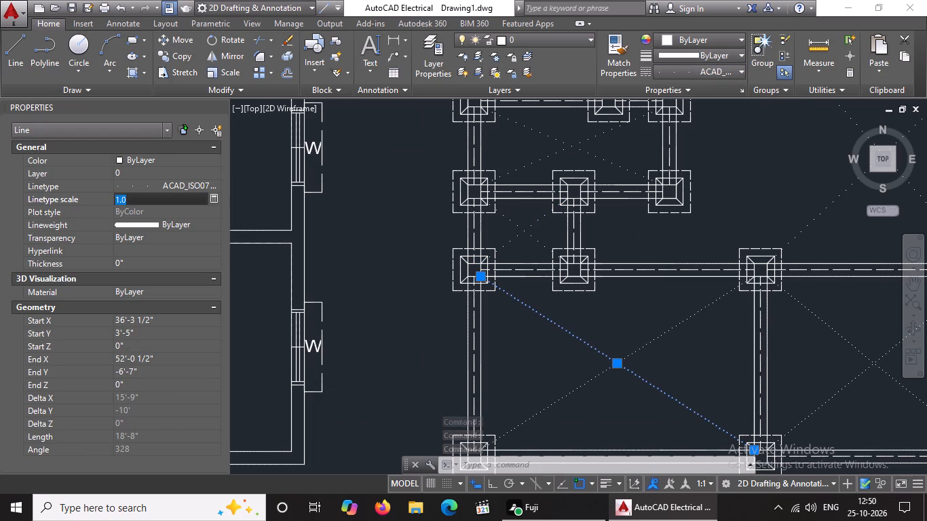
{"action": "key", "text": "BackSpace"}
{"action": "key", "text": "BackSpace"}
{"action": "key", "text": "2"}
{"action": "key", "text": "Return"}
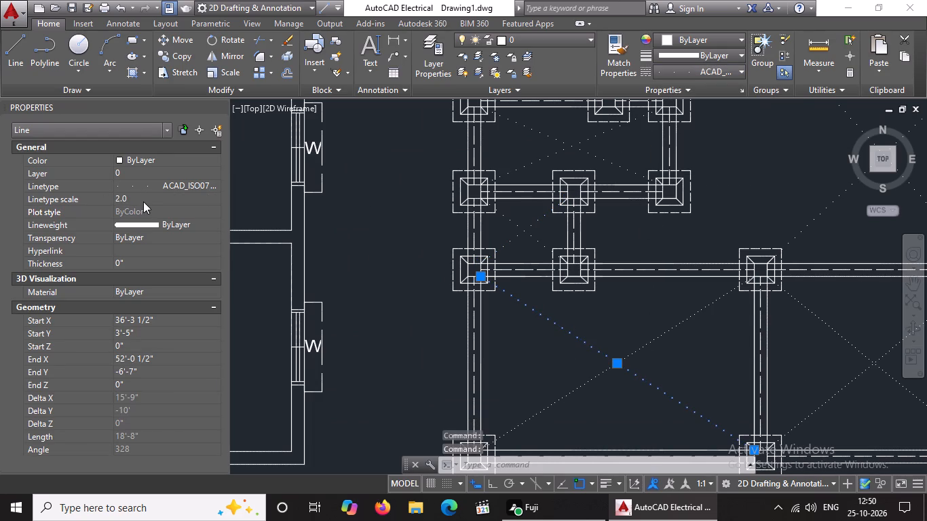
Set the linetype scale to 2 for the southwest bay's other dotted diagonal, running from its southwest to its northeast corner.
{"action": "left_click", "coordinate": [569, 384]}
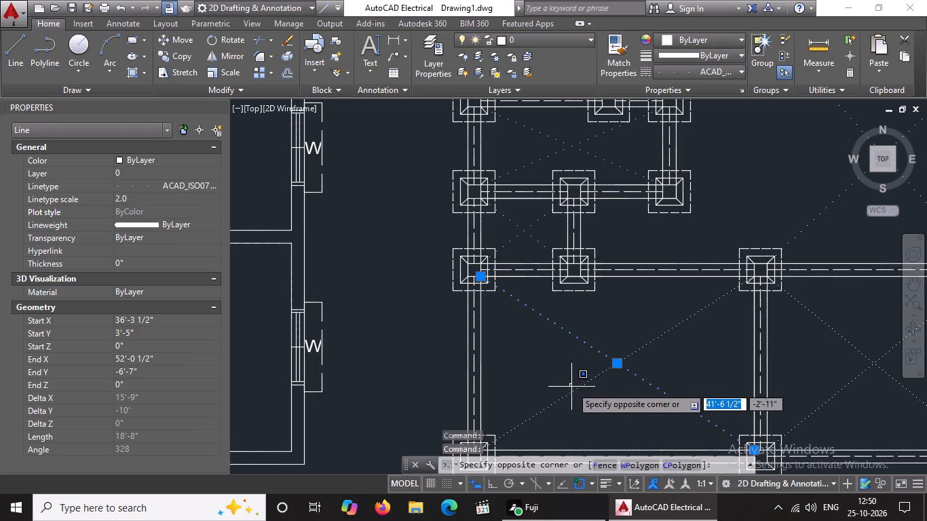
{"action": "left_click", "coordinate": [571, 387]}
{"action": "left_click", "coordinate": [585, 376]}
{"action": "left_click", "coordinate": [590, 384]}
{"action": "left_click", "coordinate": [590, 384]}
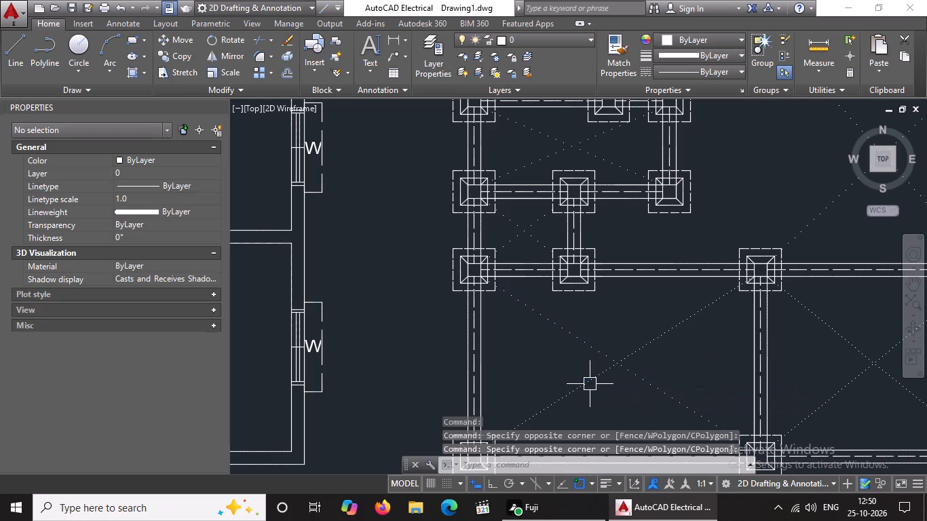
{"action": "left_click", "coordinate": [662, 337]}
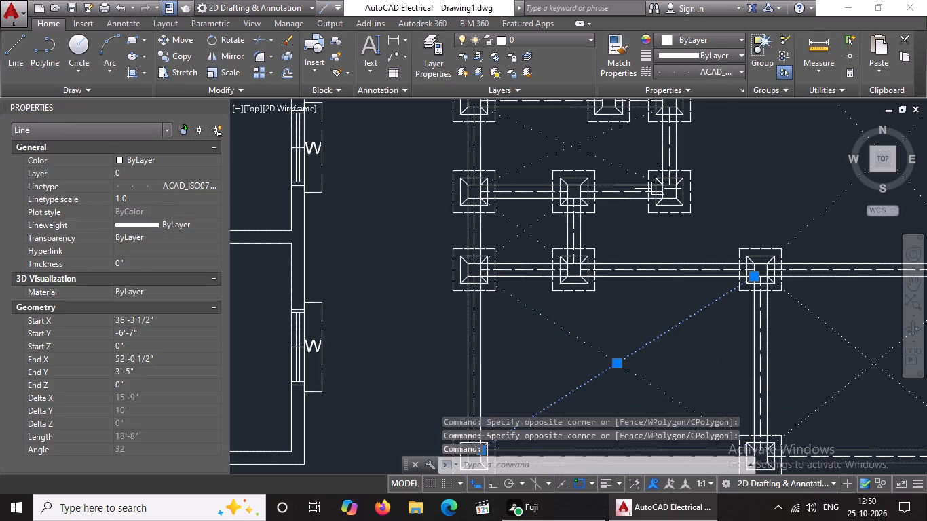
{"action": "left_click", "coordinate": [712, 70]}
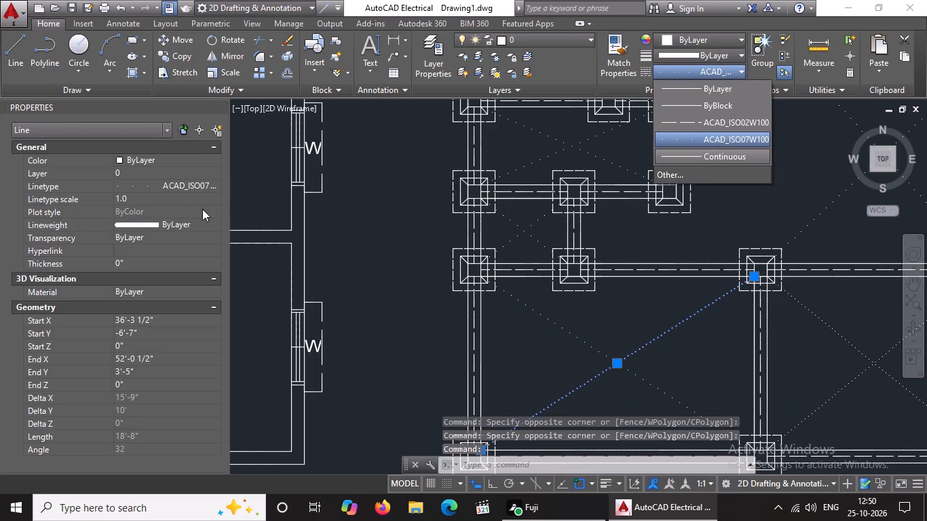
{"action": "left_click", "coordinate": [145, 198]}
{"action": "left_click", "coordinate": [145, 198]}
{"action": "key", "text": "BackSpace"}
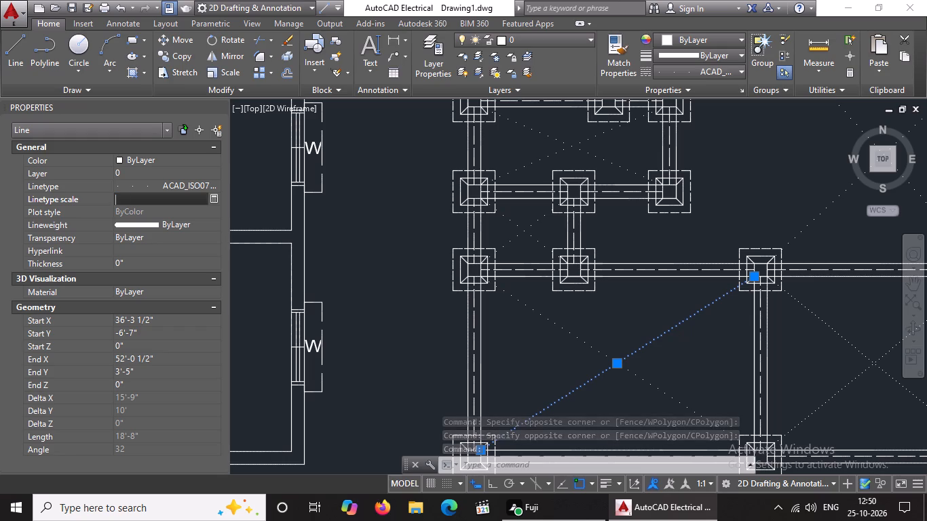
{"action": "key", "text": "BackSpace"}
{"action": "key", "text": "2"}
{"action": "key", "text": "Return"}
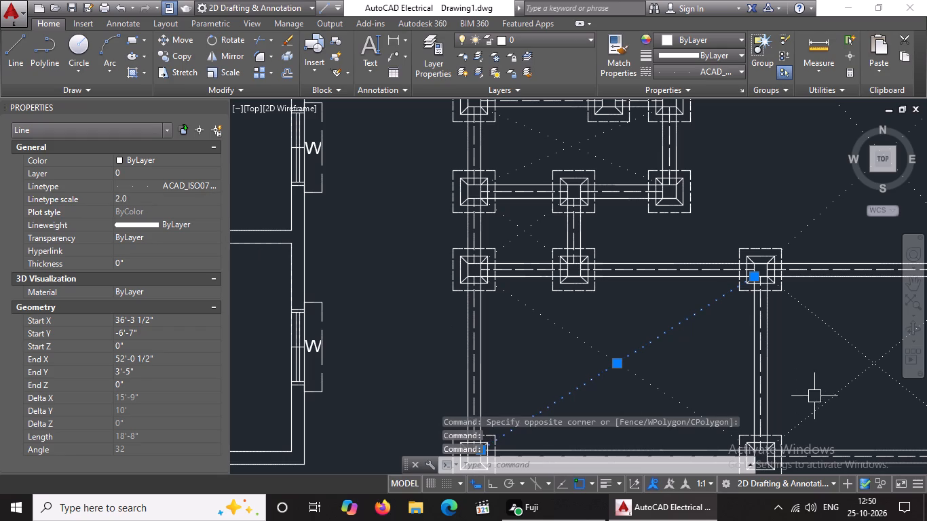
Set the linetype scale to 2 for the southeast bay's dotted diagonal running from its northwest to its southeast corner.
{"action": "scroll", "coordinate": [800, 393], "scroll_direction": "down", "scroll_amount": 3}
{"action": "middle_click_drag", "start_coordinate": [727, 360], "coordinate": [700, 349]}
{"action": "scroll", "coordinate": [810, 375], "scroll_direction": "up", "scroll_amount": 1}
{"action": "scroll", "coordinate": [742, 366], "scroll_direction": "up", "scroll_amount": 2}
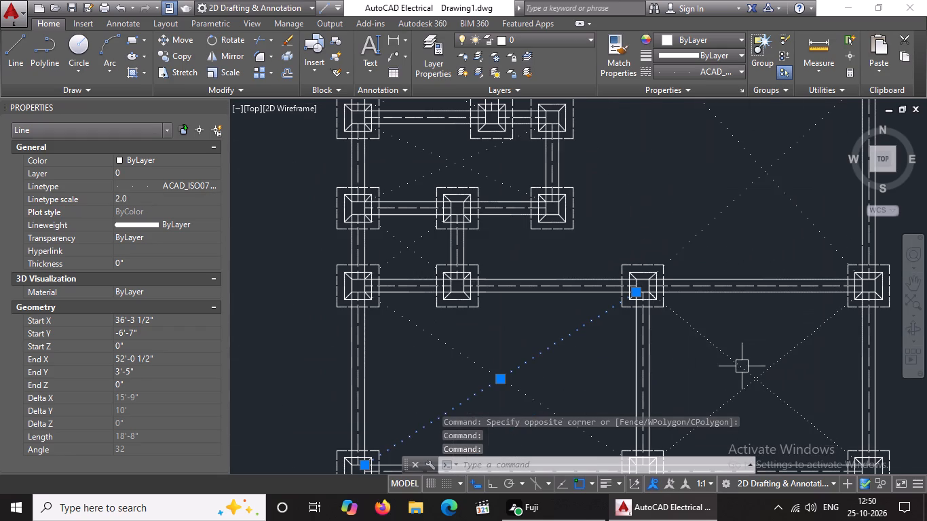
{"action": "left_click", "coordinate": [717, 354]}
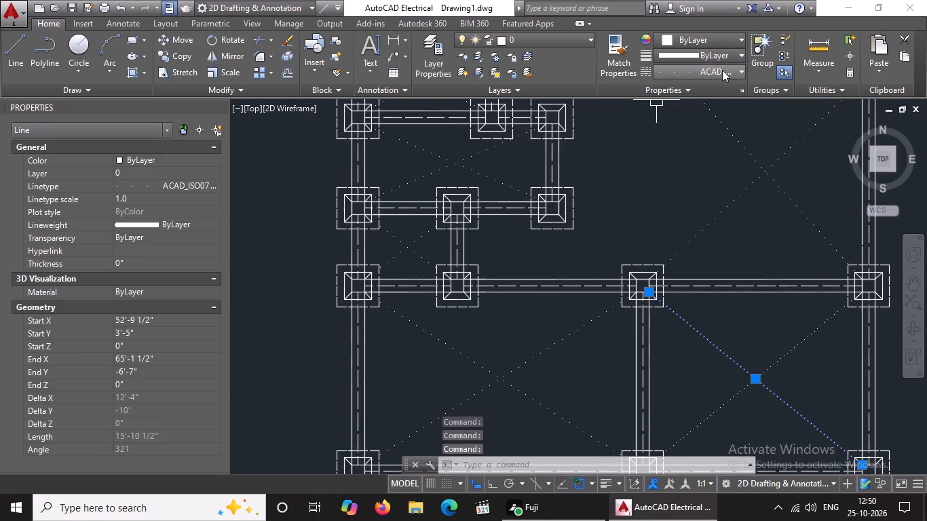
{"action": "left_click", "coordinate": [134, 199]}
{"action": "key", "text": "BackSpace"}
{"action": "key", "text": "BackSpace"}
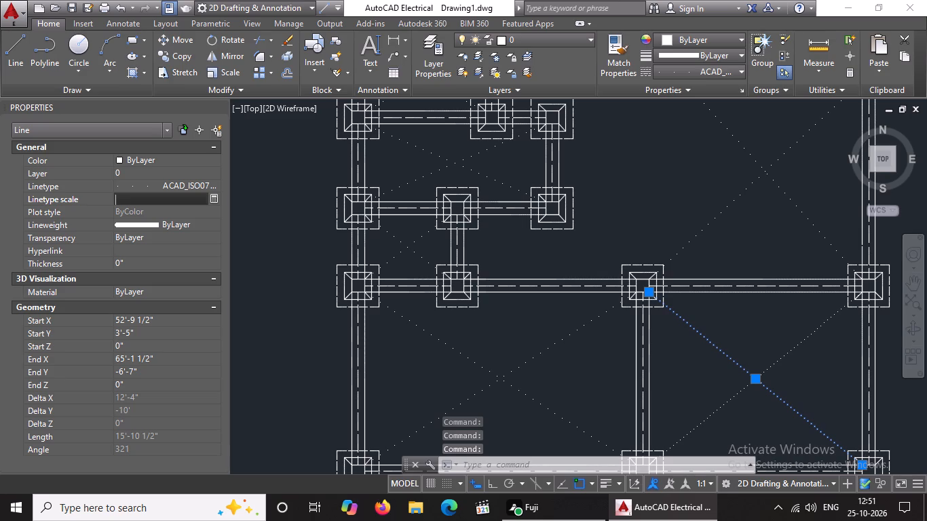
{"action": "key", "text": "2"}
{"action": "key", "text": "Return"}
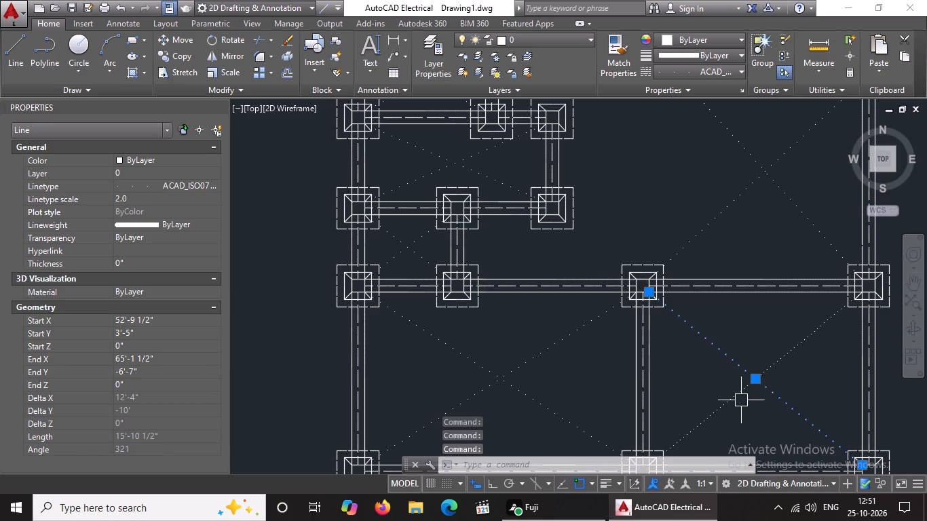
Set the linetype scale to 2 for the southeast bay's other diagonal, running from its southwest to its northeast corner.
{"action": "left_click", "coordinate": [741, 400]}
{"action": "left_click", "coordinate": [715, 404]}
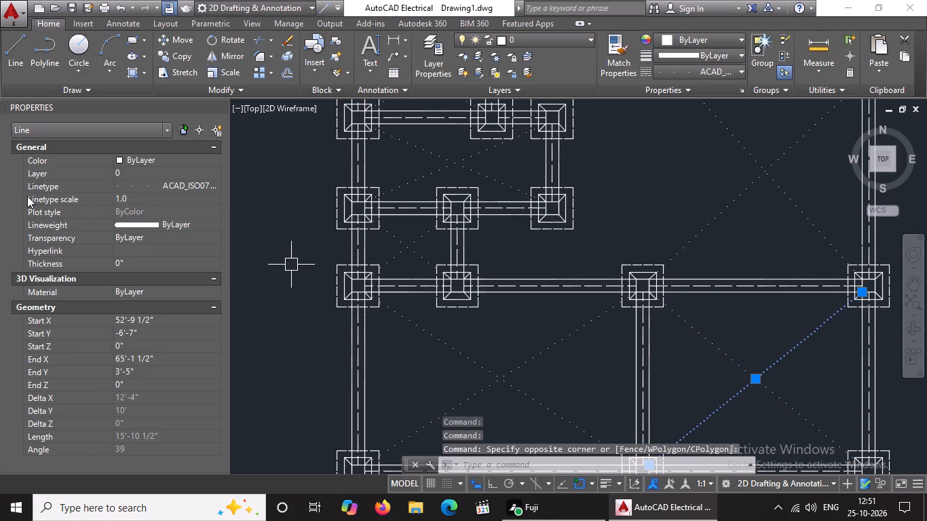
{"action": "left_click", "coordinate": [147, 201]}
{"action": "key", "text": "BackSpace"}
{"action": "key", "text": "BackSpace"}
{"action": "key", "text": "2"}
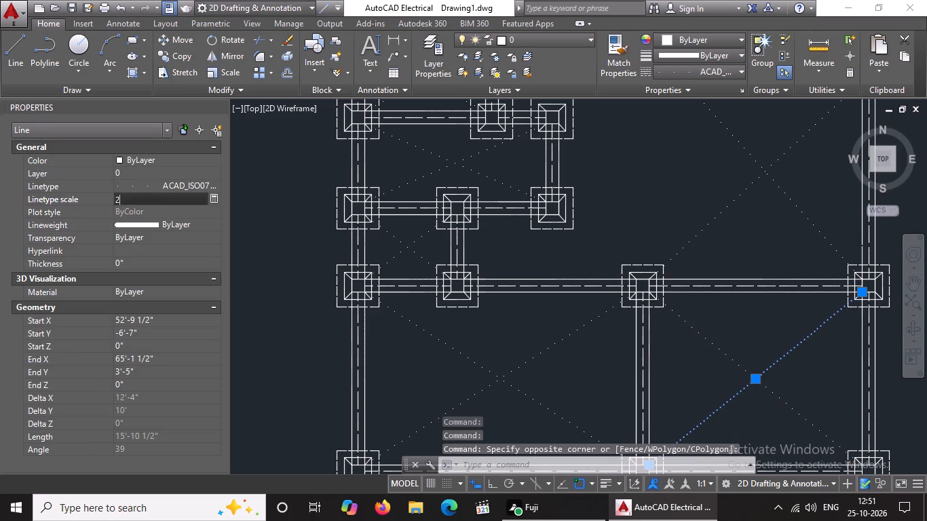
{"action": "key", "text": "Return"}
Examine the whole foundation plan beside the floor plan to check the dotted diagonals in every bay.
{"action": "scroll", "coordinate": [738, 299], "scroll_direction": "down", "scroll_amount": 3}
{"action": "middle_click_drag", "start_coordinate": [734, 329], "coordinate": [732, 324]}
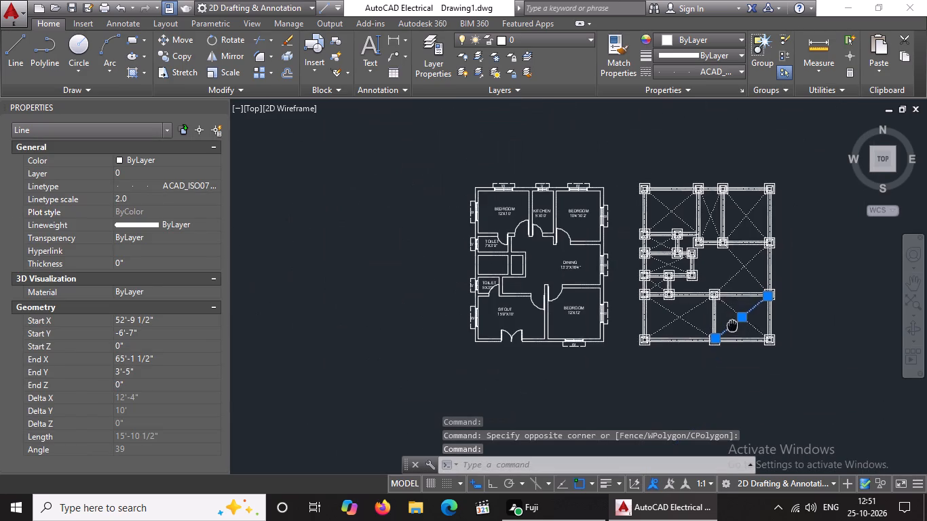
{"action": "middle_click_drag", "start_coordinate": [732, 324], "coordinate": [700, 309]}
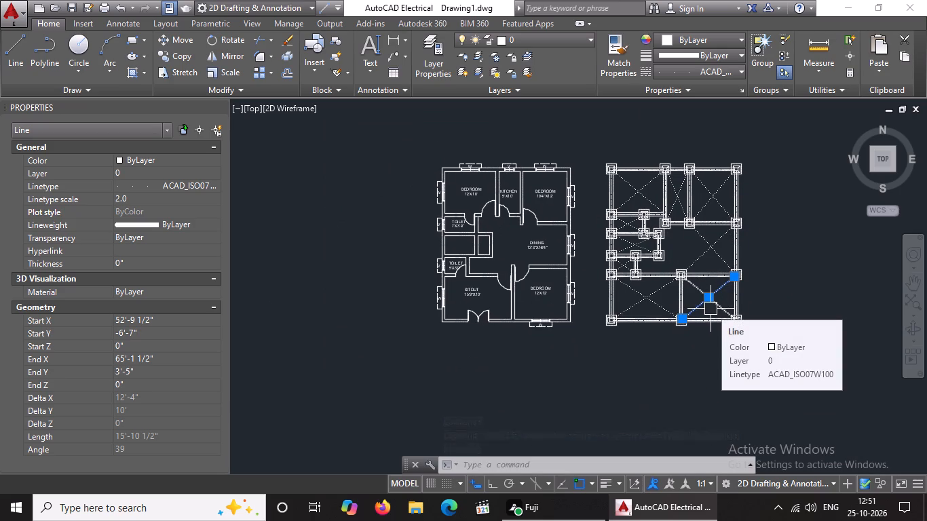
{"action": "scroll", "coordinate": [744, 309], "scroll_direction": "up", "scroll_amount": 1}
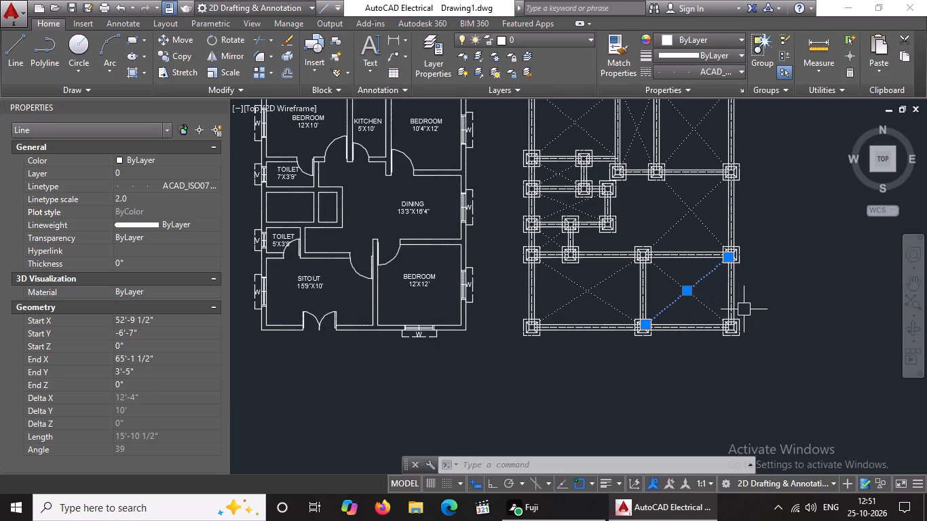
{"action": "key", "text": "Escape"}
{"action": "middle_click_drag", "start_coordinate": [638, 273], "coordinate": [624, 344]}
{"action": "scroll", "coordinate": [606, 351], "scroll_direction": "up", "scroll_amount": 1}
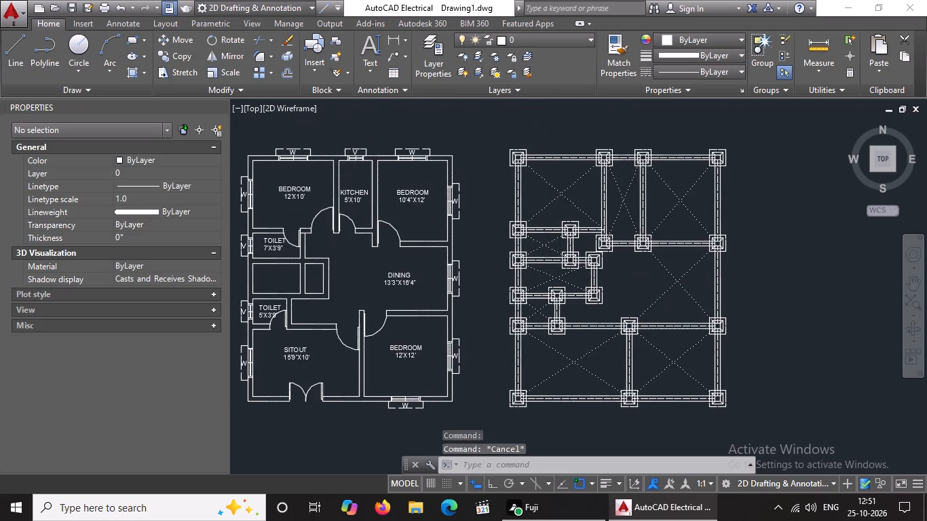
{"action": "scroll", "coordinate": [606, 351], "scroll_direction": "up", "scroll_amount": 1}
{"action": "scroll", "coordinate": [620, 346], "scroll_direction": "down", "scroll_amount": 2}
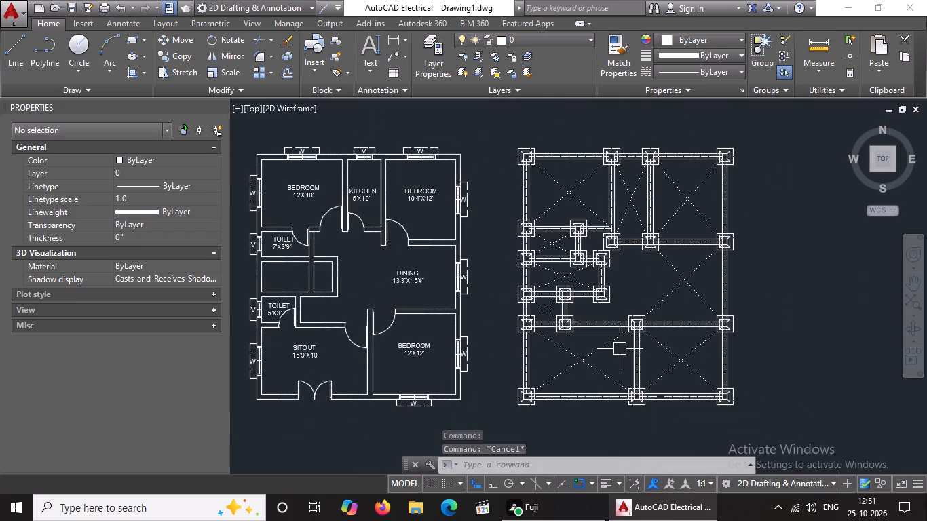
{"action": "key", "text": "Escape"}
{"action": "key", "text": "Escape"}
{"action": "key", "text": "Escape"}
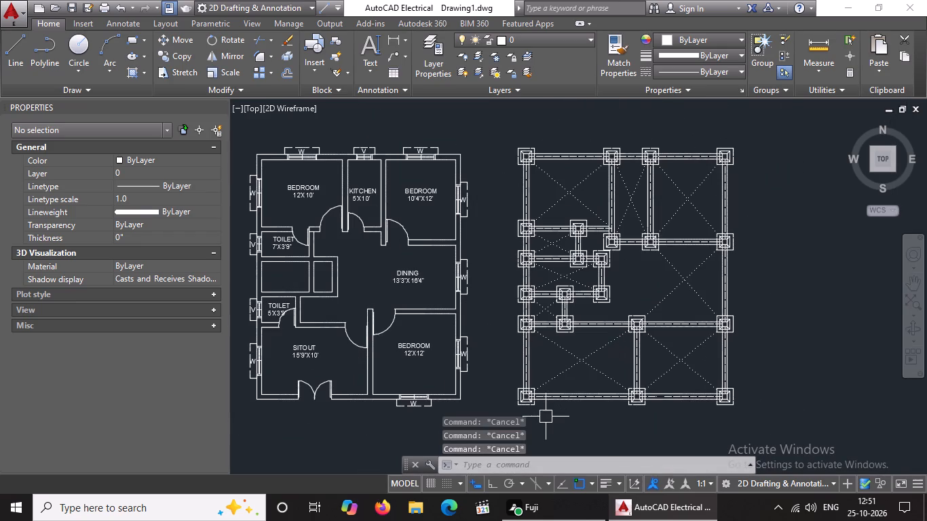
Copy the W window label from the floor plan's south wall to just below the foundation plan's southwest corner footing.
{"action": "scroll", "coordinate": [492, 437], "scroll_direction": "up", "scroll_amount": 2}
{"action": "scroll", "coordinate": [544, 412], "scroll_direction": "up", "scroll_amount": 2}
{"action": "scroll", "coordinate": [453, 372], "scroll_direction": "up", "scroll_amount": 1}
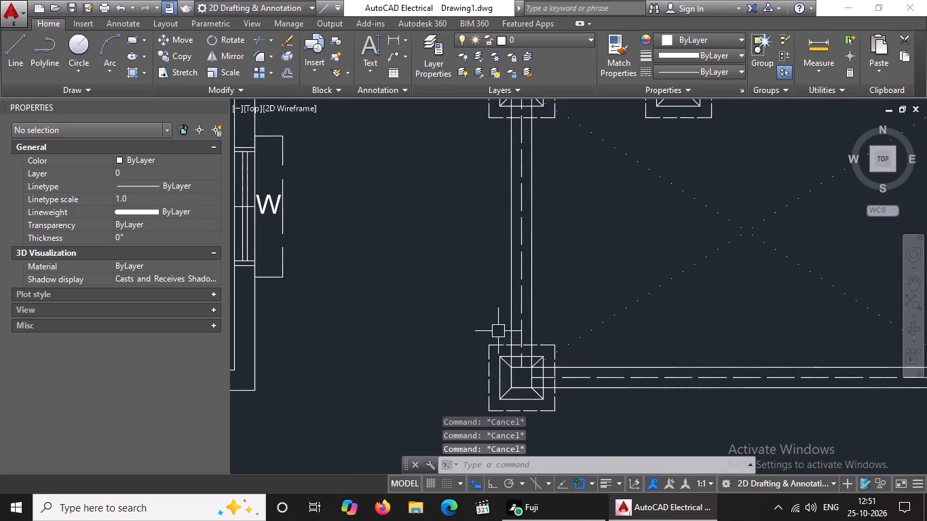
{"action": "scroll", "coordinate": [520, 322], "scroll_direction": "down", "scroll_amount": 2}
{"action": "middle_click_drag", "start_coordinate": [549, 322], "coordinate": [556, 309]}
{"action": "scroll", "coordinate": [349, 379], "scroll_direction": "up", "scroll_amount": 2}
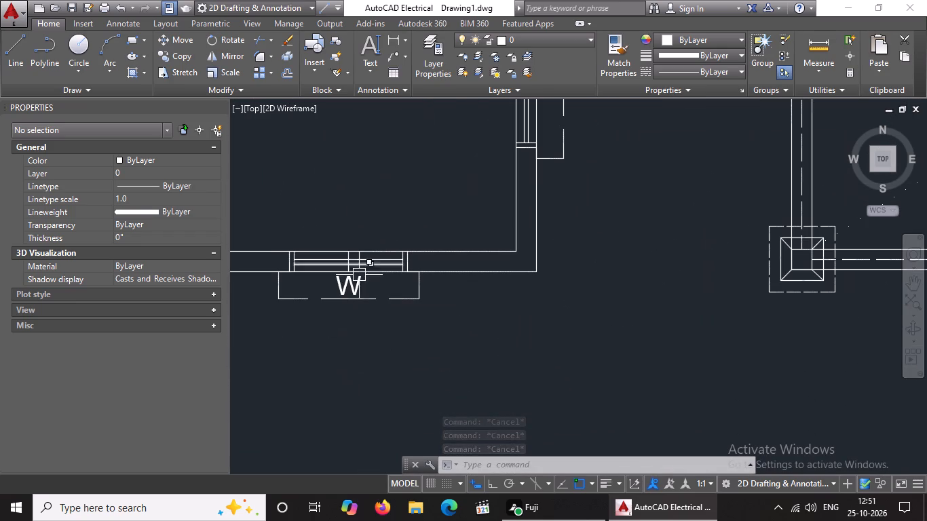
{"action": "left_click", "coordinate": [353, 279]}
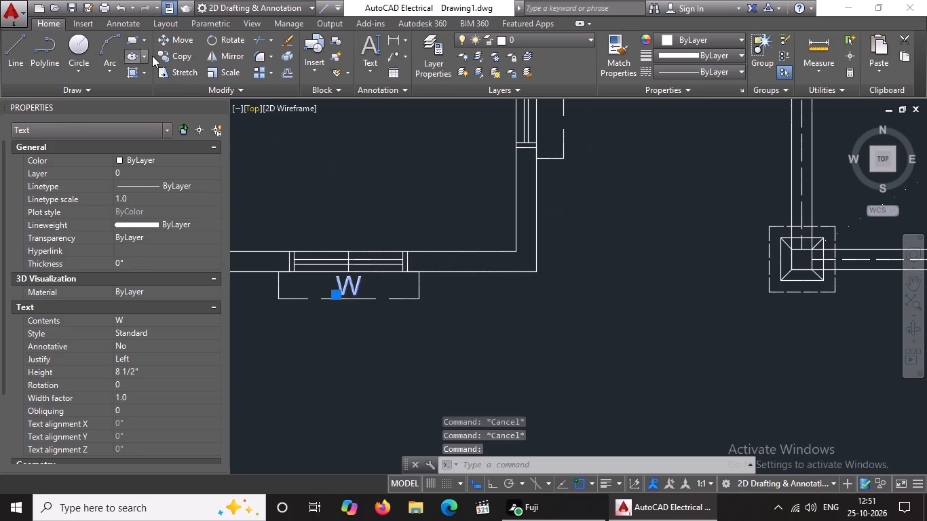
{"action": "left_click_drag", "start_coordinate": [173, 48], "coordinate": [176, 55]}
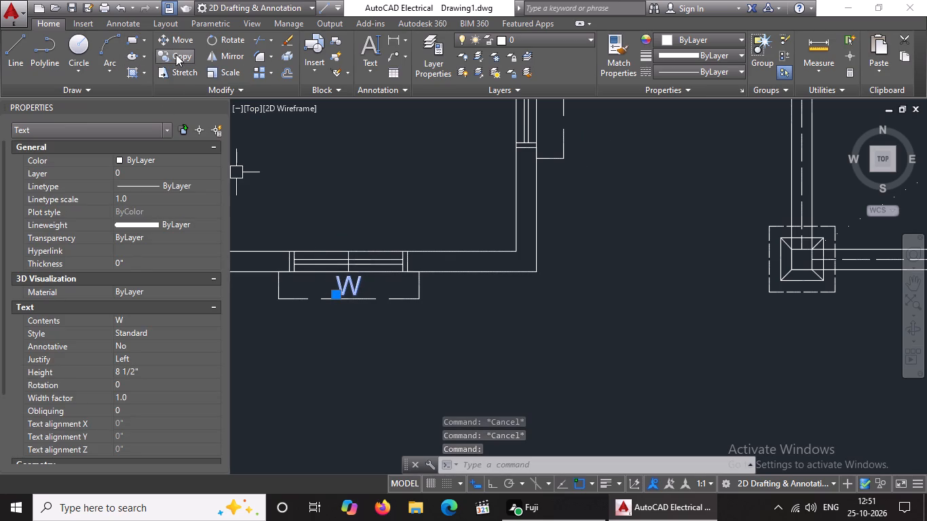
{"action": "left_click", "coordinate": [176, 54]}
{"action": "left_click", "coordinate": [347, 285]}
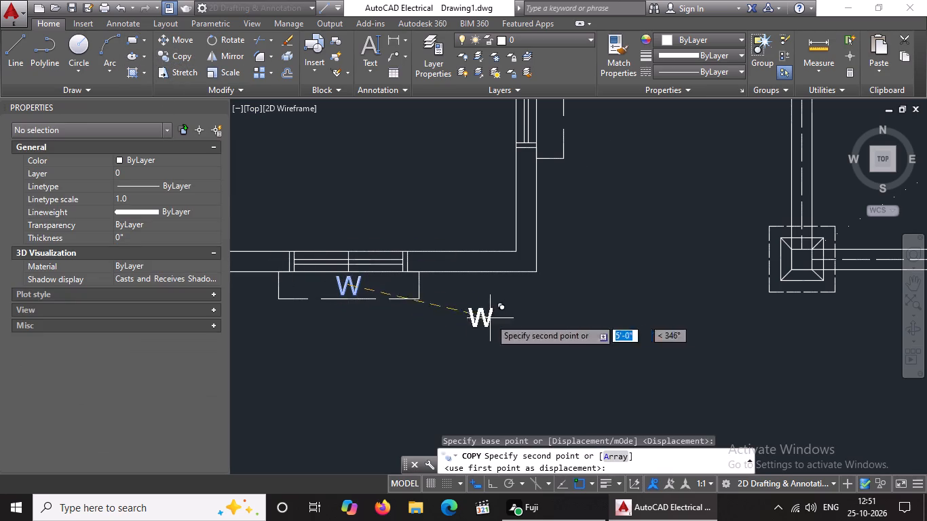
{"action": "middle_click_drag", "start_coordinate": [783, 314], "coordinate": [604, 329]}
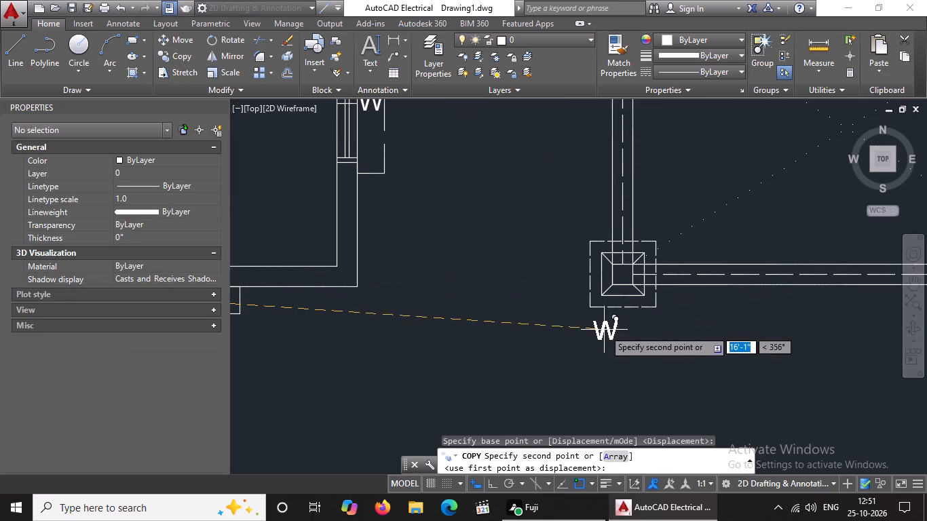
{"action": "scroll", "coordinate": [627, 320], "scroll_direction": "up", "scroll_amount": 3}
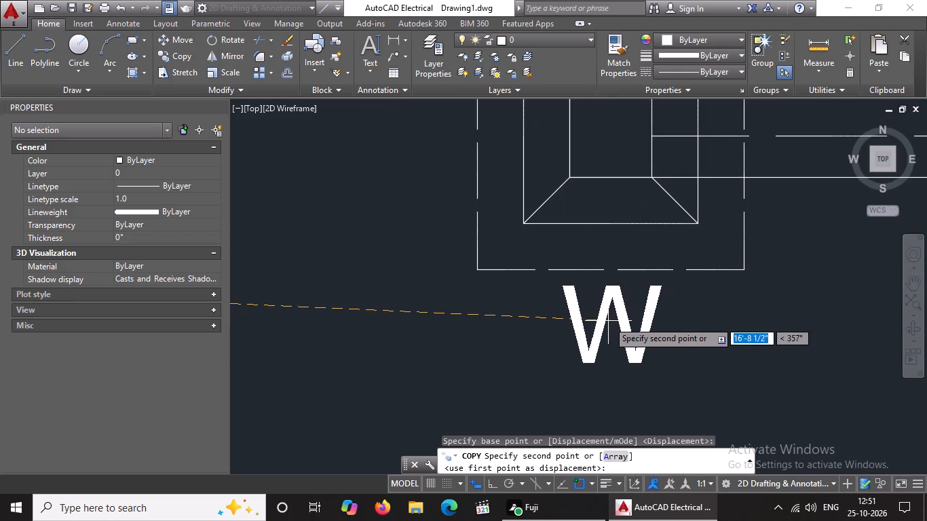
{"action": "left_click", "coordinate": [598, 318]}
{"action": "key", "text": "Escape"}
Change the copied W label below the southwest corner footing to read CF1.
{"action": "double_click", "coordinate": [623, 315]}
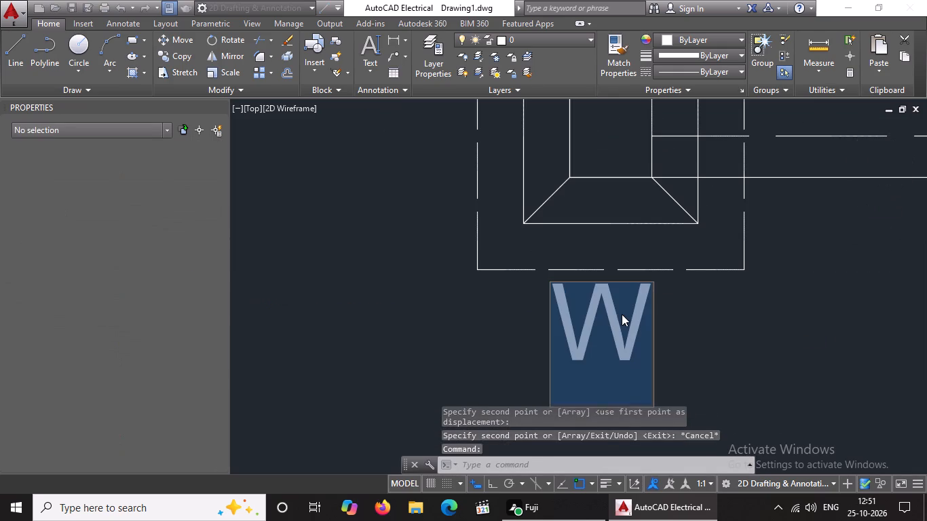
{"action": "key", "text": "BackSpace"}
{"action": "type", "text": "CF2"}
{"action": "key", "text": "BackSpace"}
{"action": "key", "text": "1"}
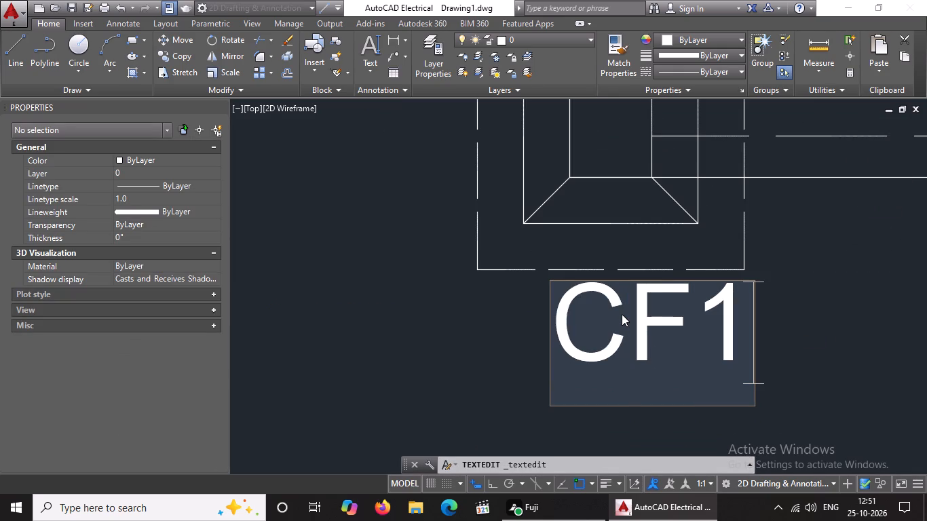
{"action": "left_click", "coordinate": [833, 327]}
Move the CF1 label slightly west so it sits centred beneath the southwest corner footing.
{"action": "left_click", "coordinate": [638, 345]}
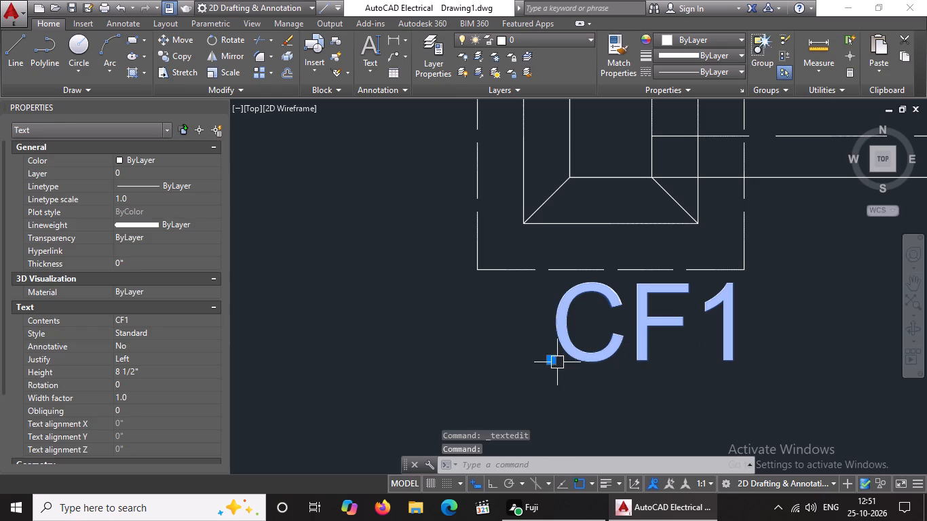
{"action": "left_click", "coordinate": [553, 358]}
{"action": "left_click", "coordinate": [510, 358]}
Close the Properties palette to free up drawing space.
{"action": "scroll", "coordinate": [531, 353], "scroll_direction": "down", "scroll_amount": 3}
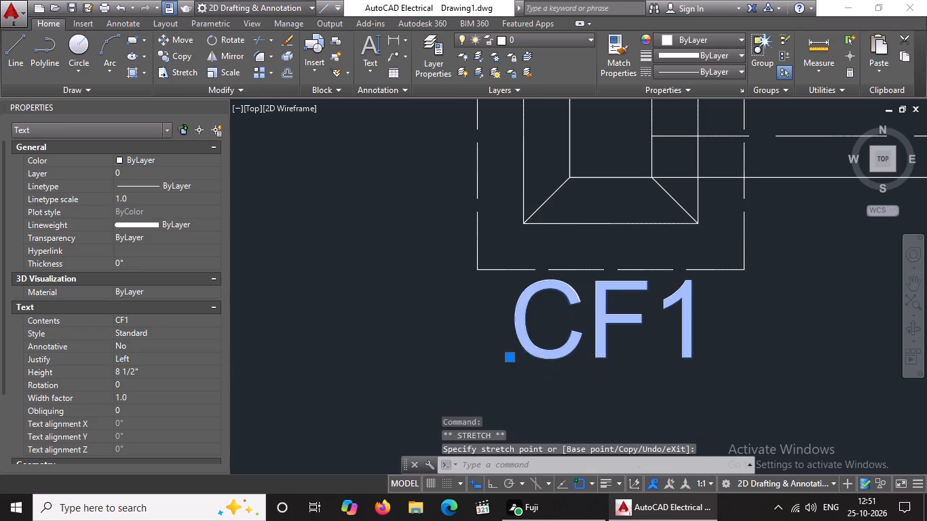
{"action": "scroll", "coordinate": [531, 353], "scroll_direction": "down", "scroll_amount": 1}
{"action": "scroll", "coordinate": [611, 362], "scroll_direction": "down", "scroll_amount": 3}
{"action": "middle_click_drag", "start_coordinate": [657, 365], "coordinate": [571, 359]}
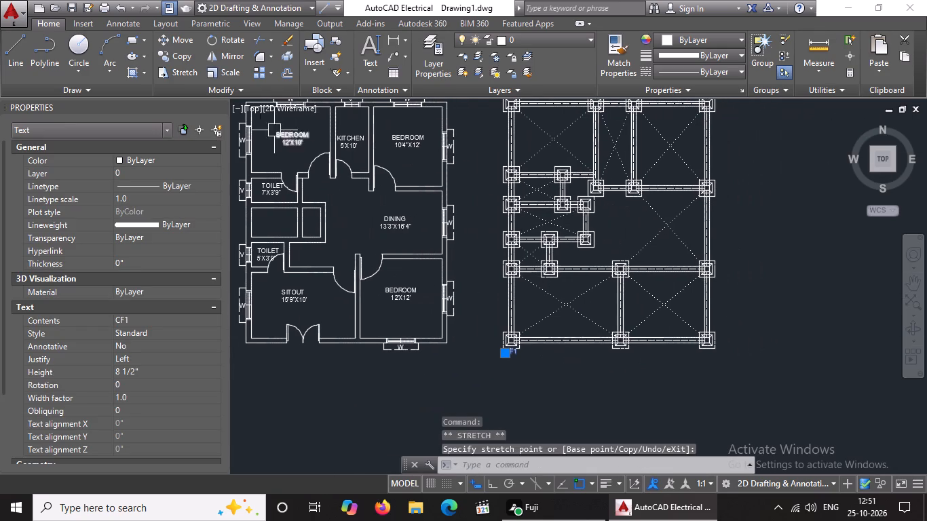
{"action": "left_click", "coordinate": [217, 101]}
{"action": "left_click", "coordinate": [221, 105]}
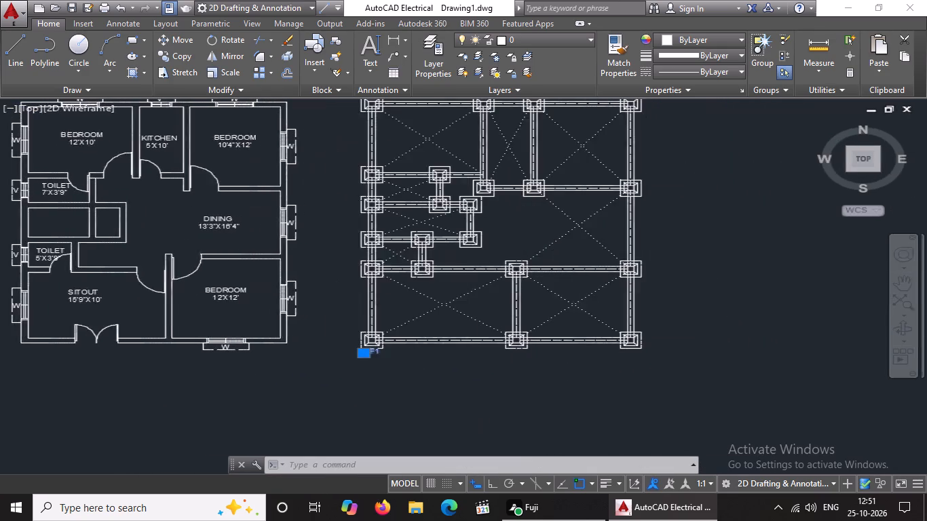
Copy the CF1 label from the southwest corner footing to beneath the middle and southeast footings on the south edge.
{"action": "scroll", "coordinate": [392, 385], "scroll_direction": "up", "scroll_amount": 2}
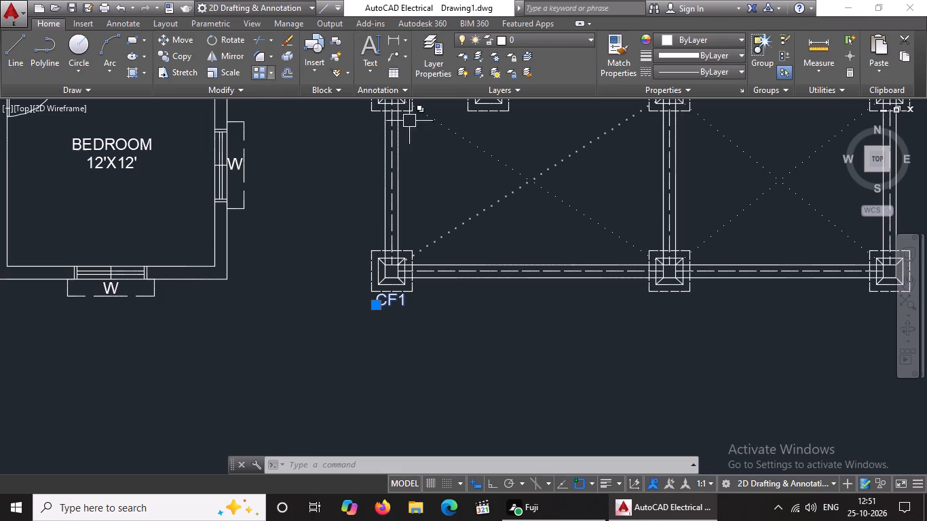
{"action": "left_click", "coordinate": [168, 54]}
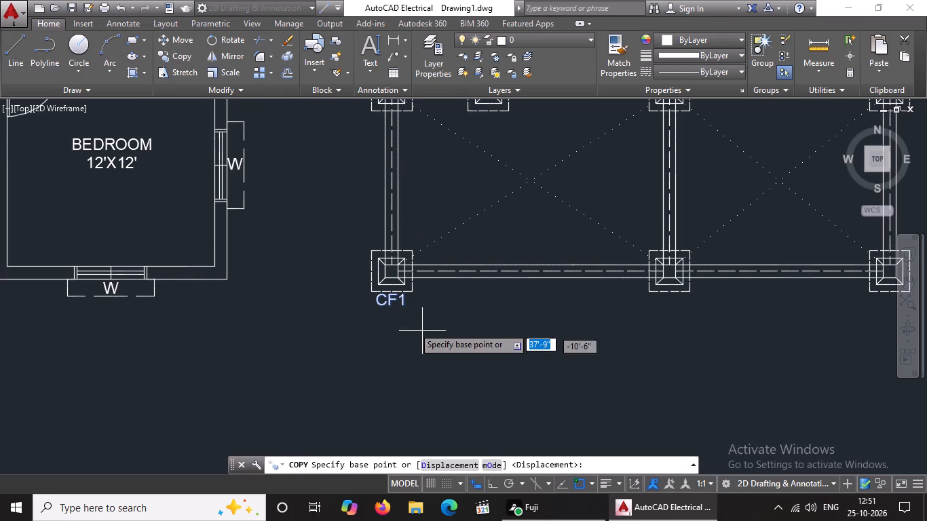
{"action": "left_click", "coordinate": [388, 300]}
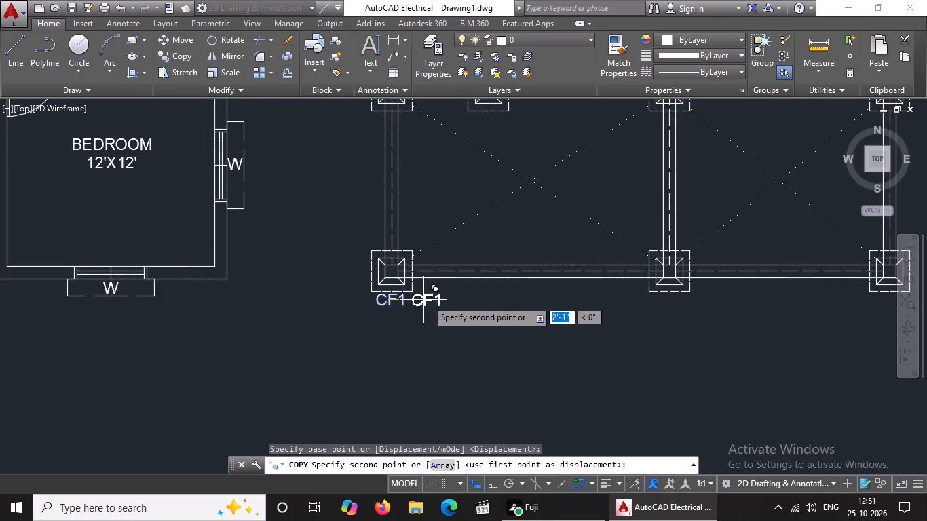
{"action": "scroll", "coordinate": [666, 300], "scroll_direction": "up", "scroll_amount": 4}
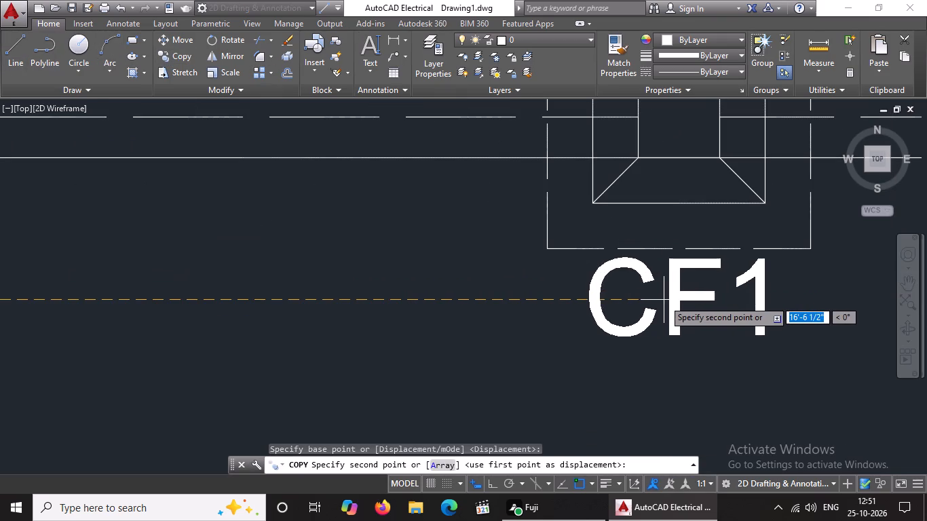
{"action": "left_click", "coordinate": [661, 298]}
{"action": "scroll", "coordinate": [661, 300], "scroll_direction": "down", "scroll_amount": 4}
{"action": "middle_click_drag", "start_coordinate": [828, 318], "coordinate": [662, 356]}
{"action": "scroll", "coordinate": [734, 345], "scroll_direction": "up", "scroll_amount": 2}
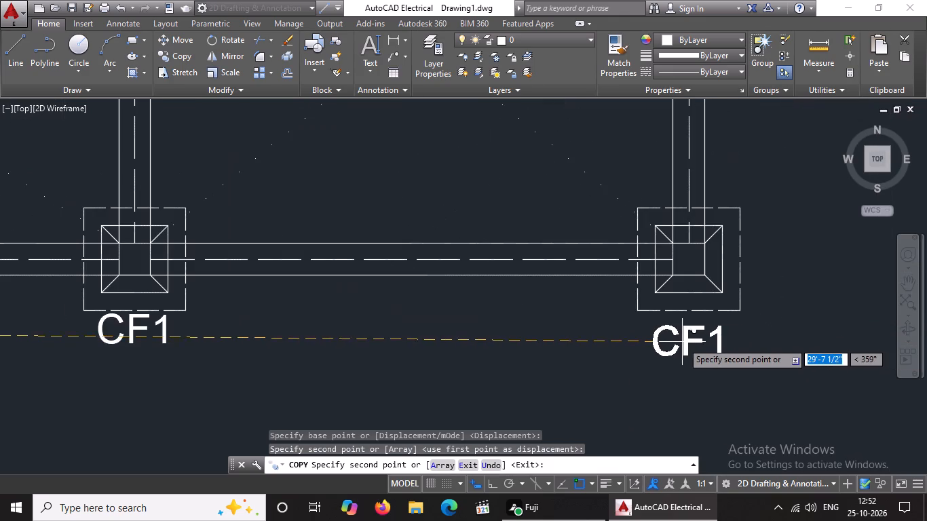
{"action": "left_click", "coordinate": [684, 332]}
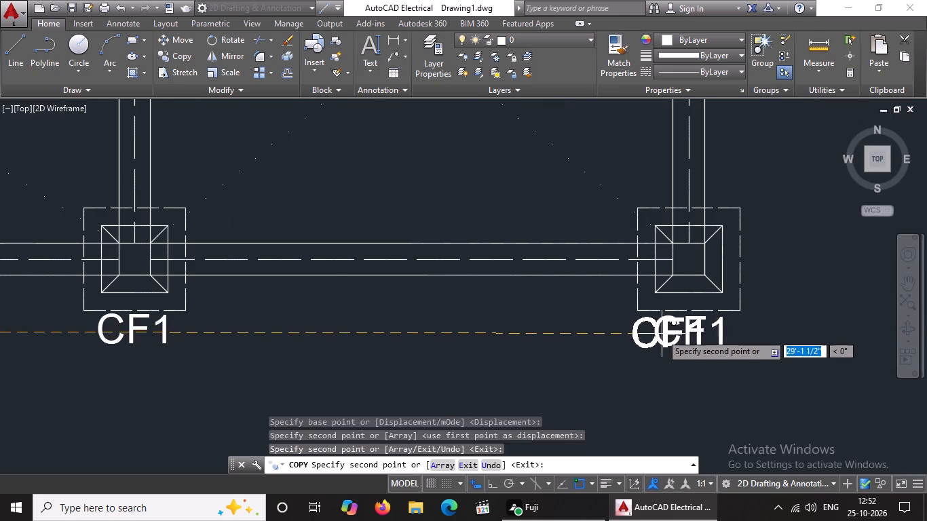
Place CF1 label copies beneath all four footings of the second row from the south, working west to east.
{"action": "scroll", "coordinate": [661, 333], "scroll_direction": "down", "scroll_amount": 3}
{"action": "scroll", "coordinate": [346, 220], "scroll_direction": "up", "scroll_amount": 3}
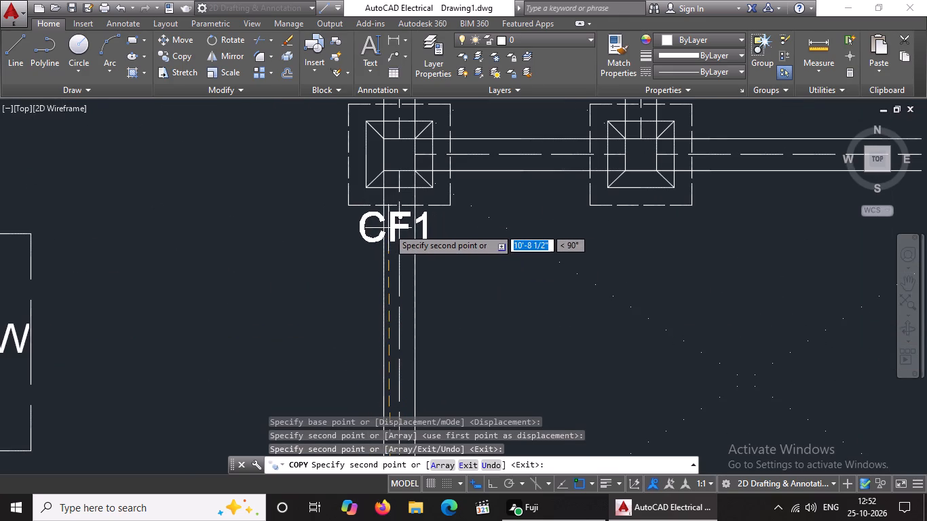
{"action": "left_click", "coordinate": [388, 227]}
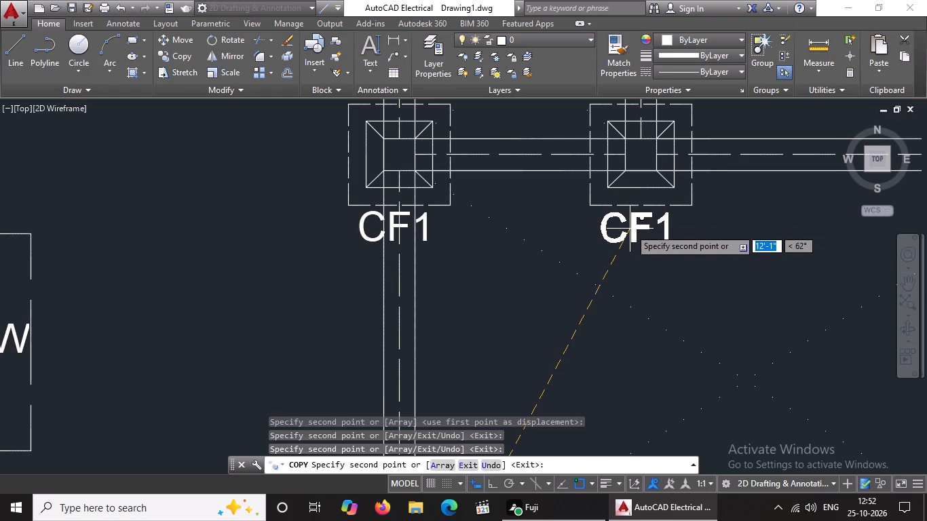
{"action": "left_click", "coordinate": [630, 228]}
{"action": "scroll", "coordinate": [597, 231], "scroll_direction": "down", "scroll_amount": 4}
{"action": "scroll", "coordinate": [666, 229], "scroll_direction": "up", "scroll_amount": 2}
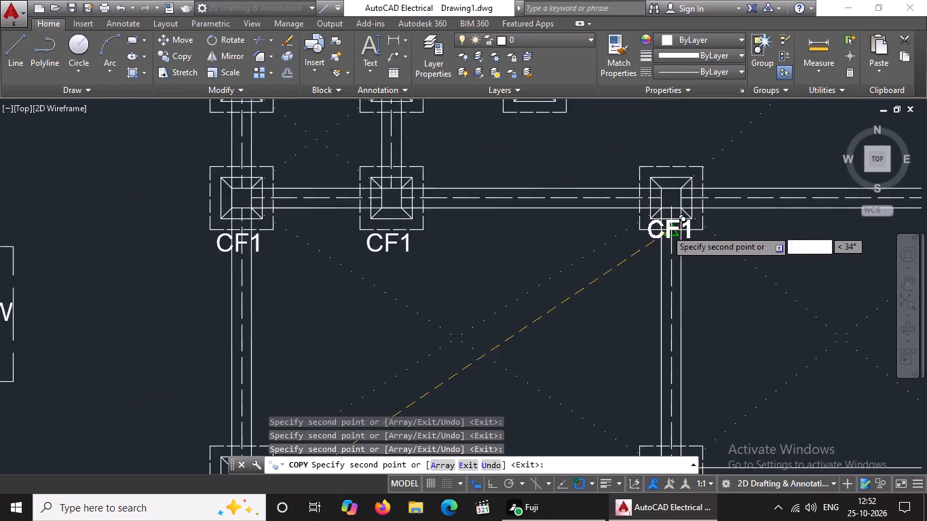
{"action": "scroll", "coordinate": [666, 229], "scroll_direction": "up", "scroll_amount": 2}
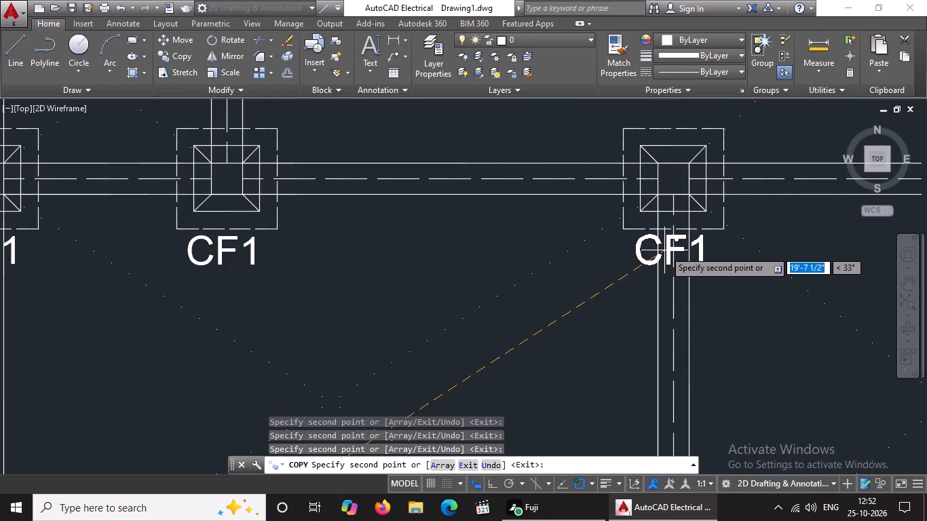
{"action": "left_click", "coordinate": [665, 250]}
{"action": "scroll", "coordinate": [632, 258], "scroll_direction": "down", "scroll_amount": 4}
{"action": "scroll", "coordinate": [730, 253], "scroll_direction": "up", "scroll_amount": 3}
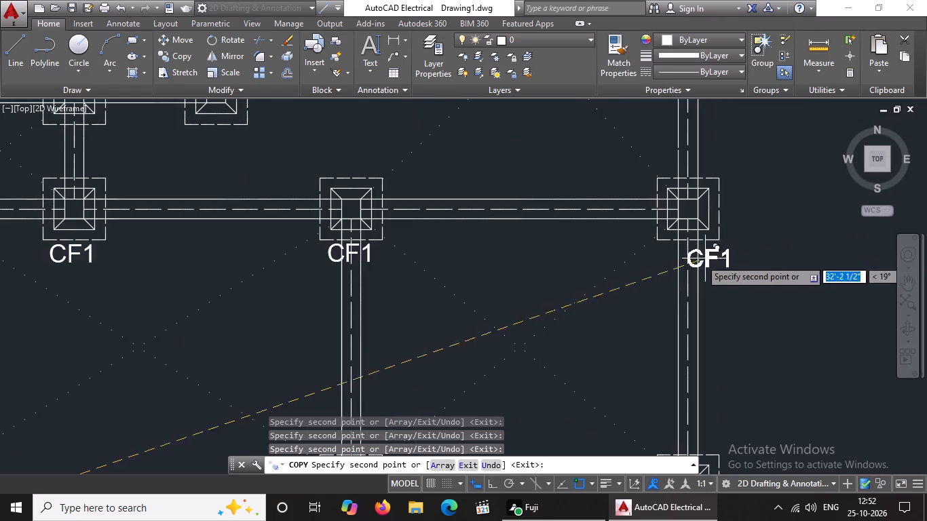
{"action": "scroll", "coordinate": [654, 262], "scroll_direction": "up", "scroll_amount": 2}
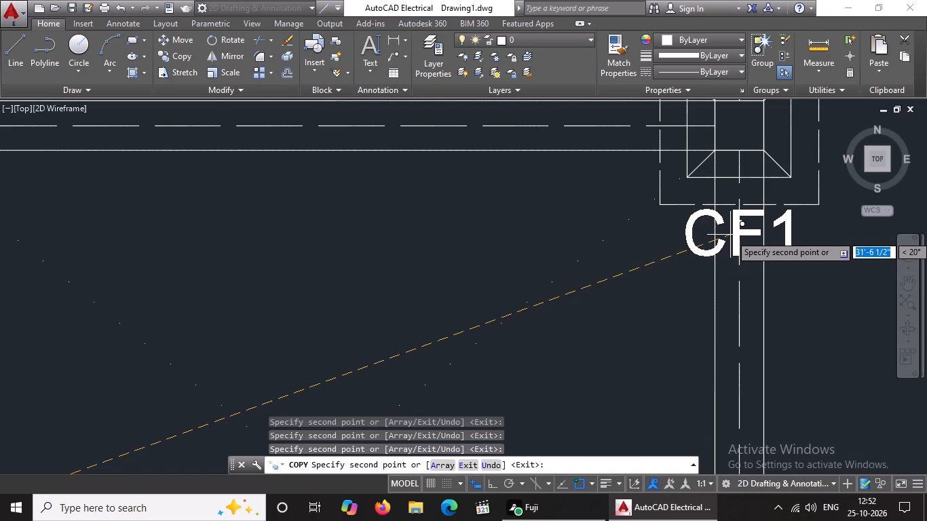
{"action": "left_click", "coordinate": [730, 235]}
Place CF1 label copies beneath the three footings of the third row from the south, on the plan's west side.
{"action": "scroll", "coordinate": [721, 239], "scroll_direction": "down", "scroll_amount": 5}
{"action": "scroll", "coordinate": [568, 218], "scroll_direction": "up", "scroll_amount": 2}
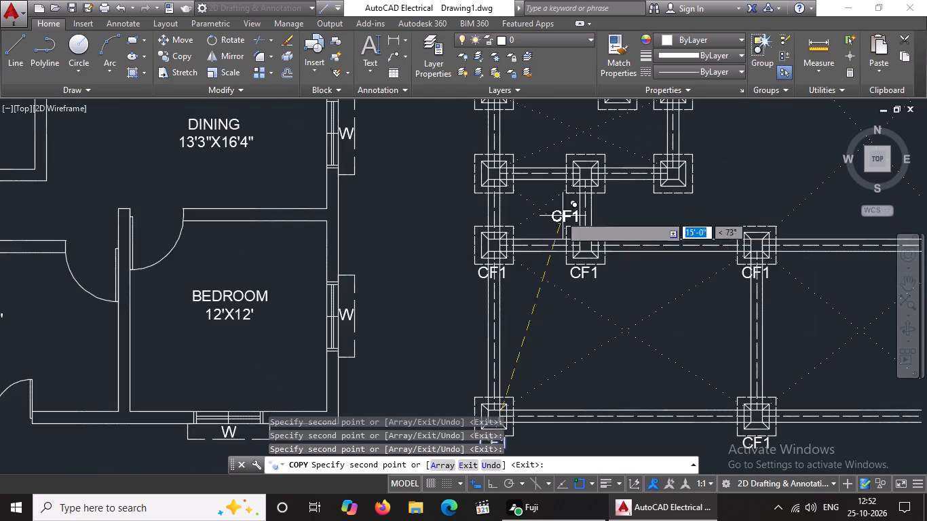
{"action": "scroll", "coordinate": [504, 199], "scroll_direction": "up", "scroll_amount": 4}
{"action": "left_click", "coordinate": [489, 200]}
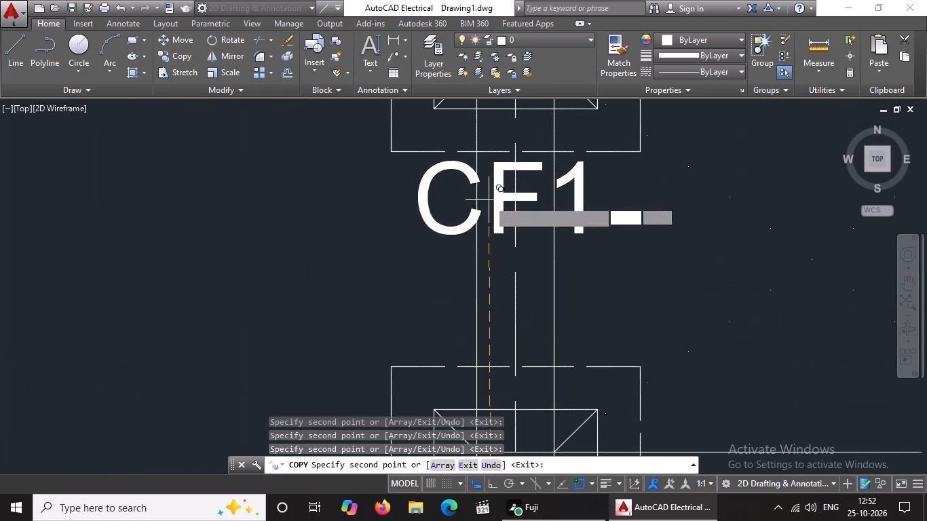
{"action": "scroll", "coordinate": [507, 193], "scroll_direction": "down", "scroll_amount": 5}
{"action": "scroll", "coordinate": [586, 191], "scroll_direction": "up", "scroll_amount": 6}
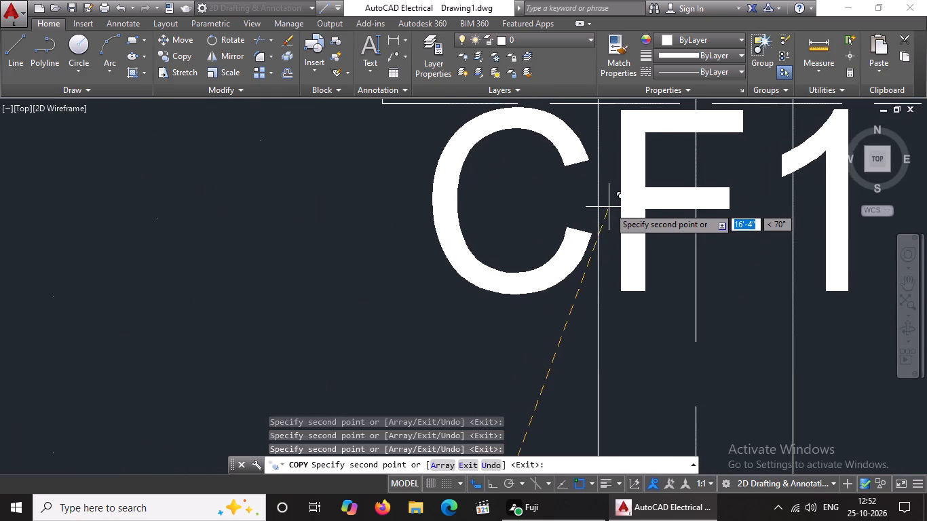
{"action": "scroll", "coordinate": [609, 207], "scroll_direction": "down", "scroll_amount": 2}
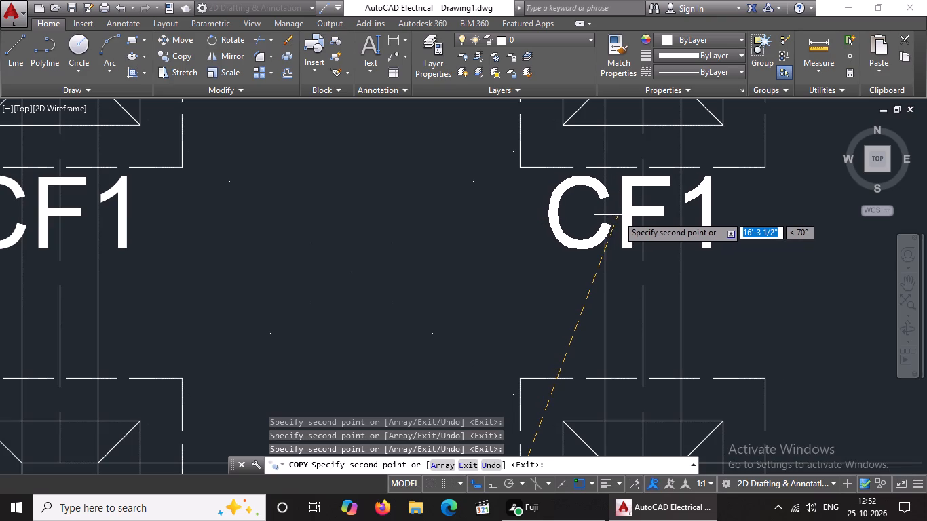
{"action": "left_click", "coordinate": [618, 215]}
{"action": "scroll", "coordinate": [613, 212], "scroll_direction": "down", "scroll_amount": 5}
{"action": "scroll", "coordinate": [643, 210], "scroll_direction": "up", "scroll_amount": 3}
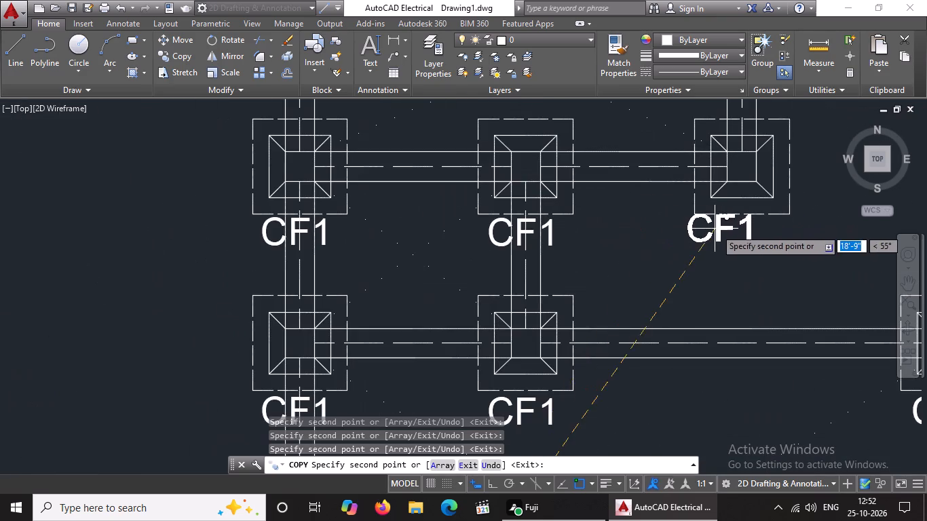
{"action": "scroll", "coordinate": [722, 230], "scroll_direction": "up", "scroll_amount": 2}
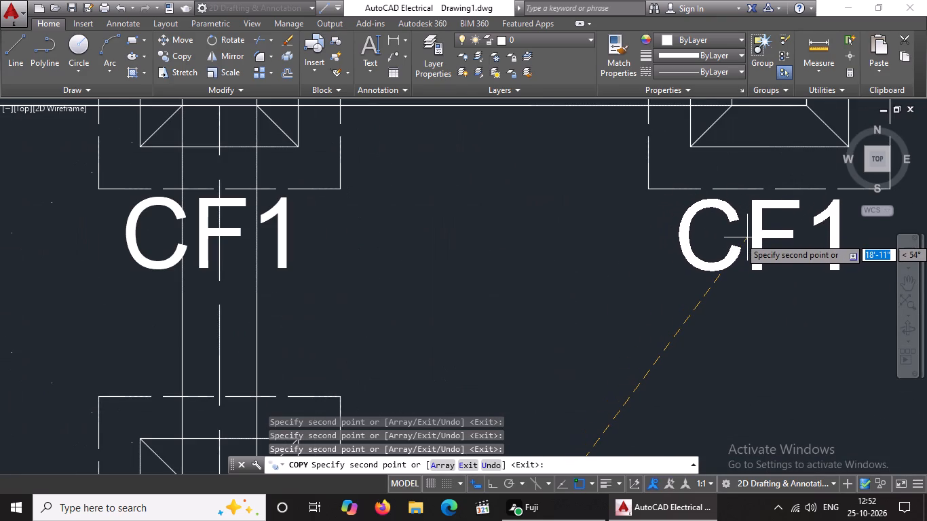
{"action": "left_click", "coordinate": [747, 237]}
Place CF1 label copies beneath the three footings of the fourth row from the south, on the plan's west side.
{"action": "scroll", "coordinate": [692, 233], "scroll_direction": "down", "scroll_amount": 7}
{"action": "middle_click_drag", "start_coordinate": [694, 226], "coordinate": [649, 268]}
{"action": "scroll", "coordinate": [597, 252], "scroll_direction": "up", "scroll_amount": 5}
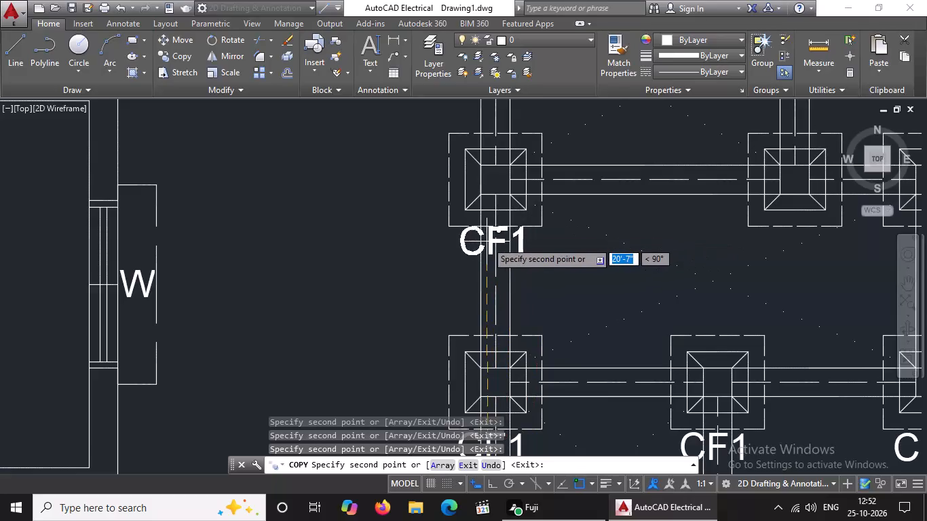
{"action": "scroll", "coordinate": [488, 242], "scroll_direction": "up", "scroll_amount": 2}
{"action": "left_click", "coordinate": [485, 250]}
{"action": "scroll", "coordinate": [487, 255], "scroll_direction": "down", "scroll_amount": 5}
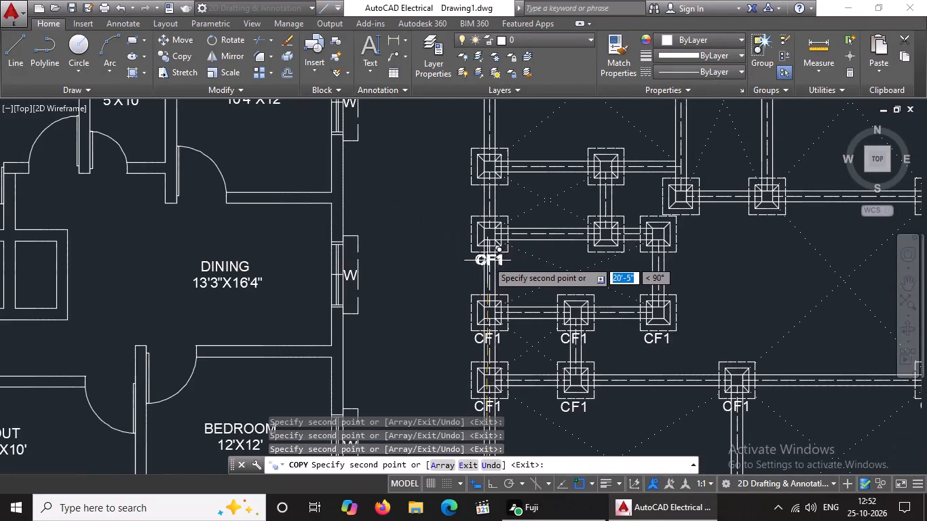
{"action": "scroll", "coordinate": [601, 265], "scroll_direction": "up", "scroll_amount": 3}
{"action": "left_click", "coordinate": [605, 242]}
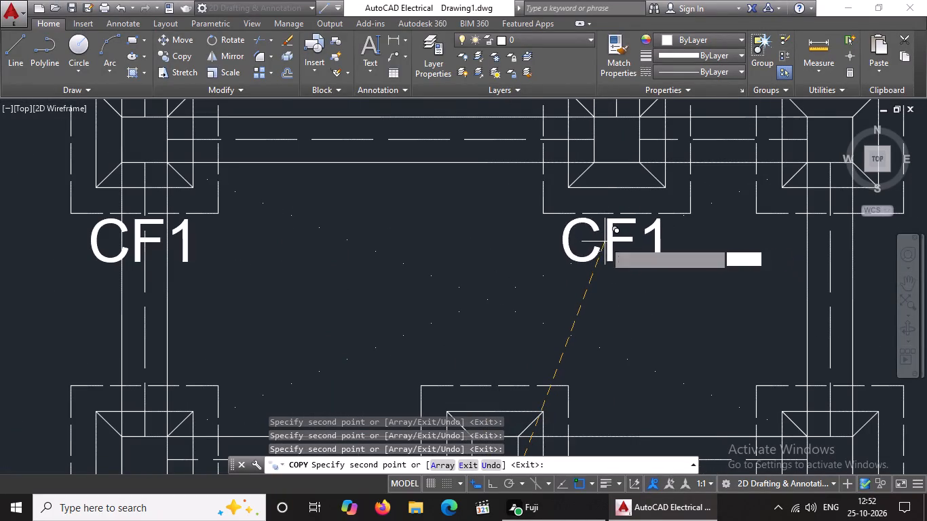
{"action": "scroll", "coordinate": [608, 242], "scroll_direction": "down", "scroll_amount": 2}
{"action": "scroll", "coordinate": [713, 250], "scroll_direction": "up", "scroll_amount": 2}
{"action": "scroll", "coordinate": [651, 236], "scroll_direction": "up", "scroll_amount": 2}
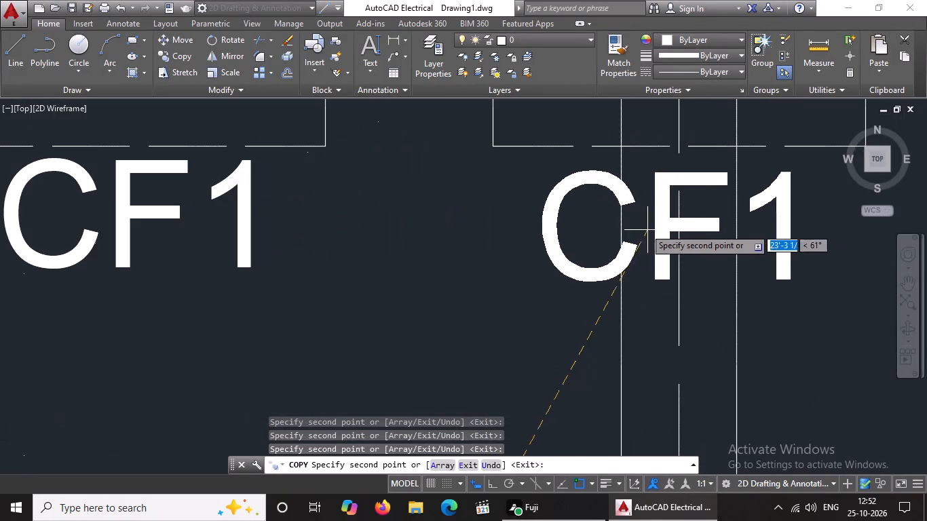
{"action": "left_click", "coordinate": [651, 214]}
Place CF1 label copies beneath the three footings along the beam north of the large central-east bay, ending at the east edge.
{"action": "scroll", "coordinate": [639, 229], "scroll_direction": "down", "scroll_amount": 4}
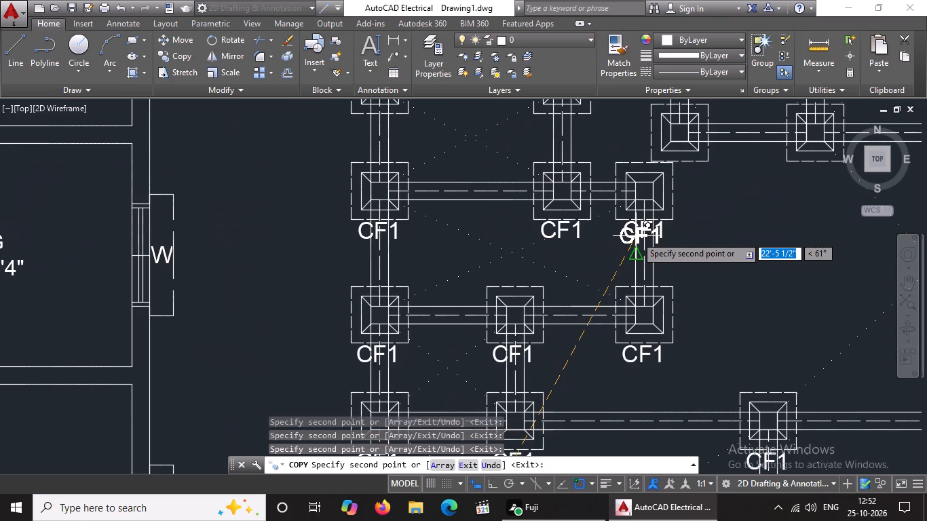
{"action": "scroll", "coordinate": [636, 236], "scroll_direction": "down", "scroll_amount": 3}
{"action": "middle_click_drag", "start_coordinate": [637, 269], "coordinate": [624, 303]}
{"action": "scroll", "coordinate": [639, 248], "scroll_direction": "up", "scroll_amount": 2}
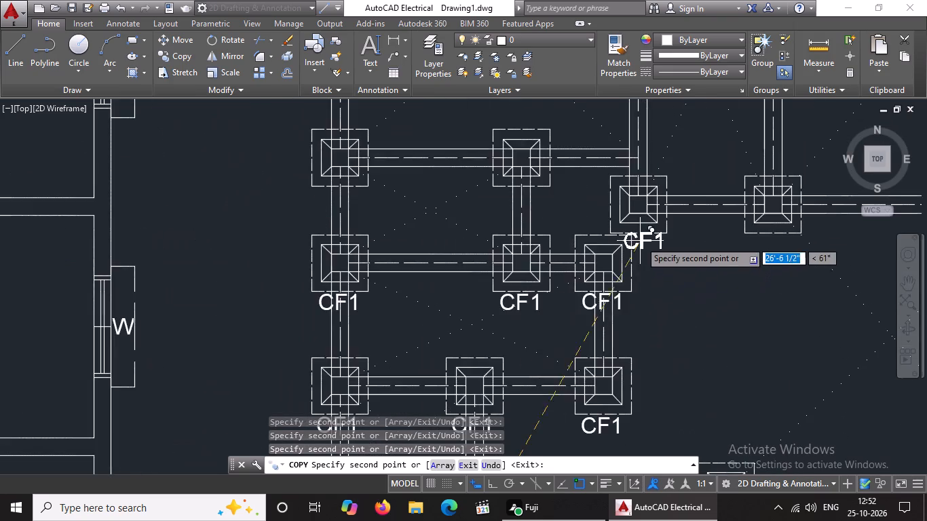
{"action": "scroll", "coordinate": [640, 241], "scroll_direction": "up", "scroll_amount": 4}
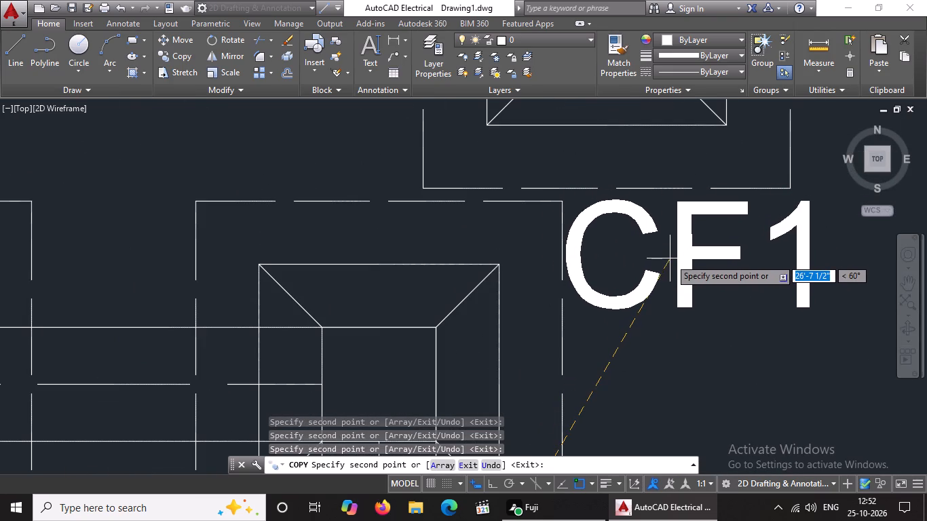
{"action": "left_click", "coordinate": [670, 258]}
{"action": "scroll", "coordinate": [670, 258], "scroll_direction": "down", "scroll_amount": 8}
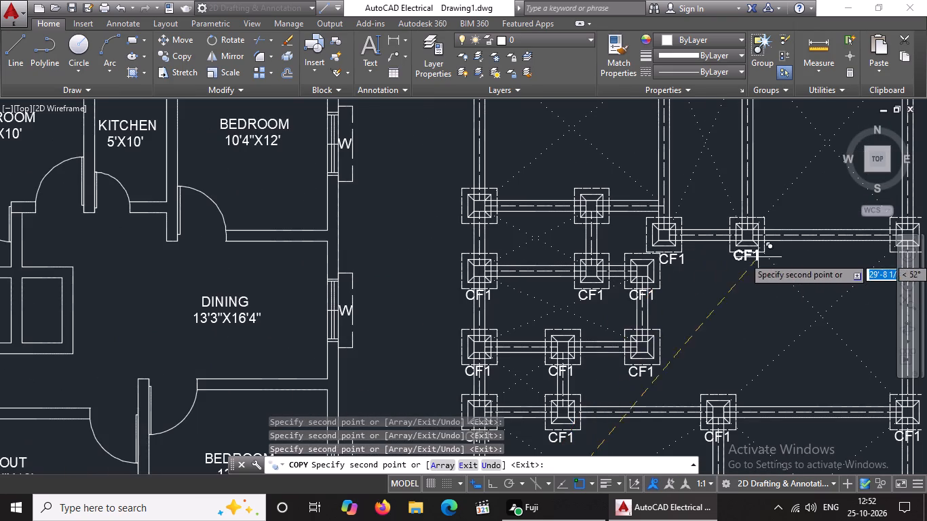
{"action": "scroll", "coordinate": [759, 261], "scroll_direction": "up", "scroll_amount": 4}
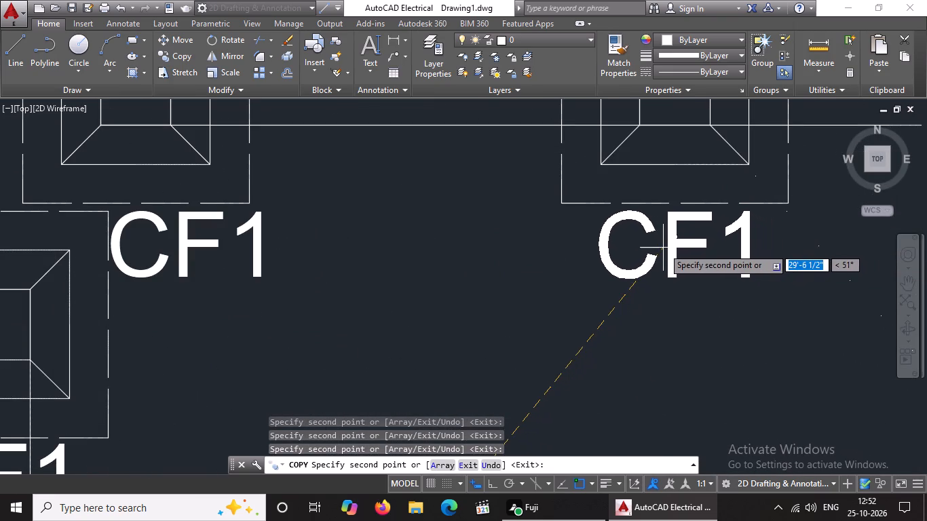
{"action": "left_click", "coordinate": [658, 250]}
{"action": "scroll", "coordinate": [659, 250], "scroll_direction": "down", "scroll_amount": 7}
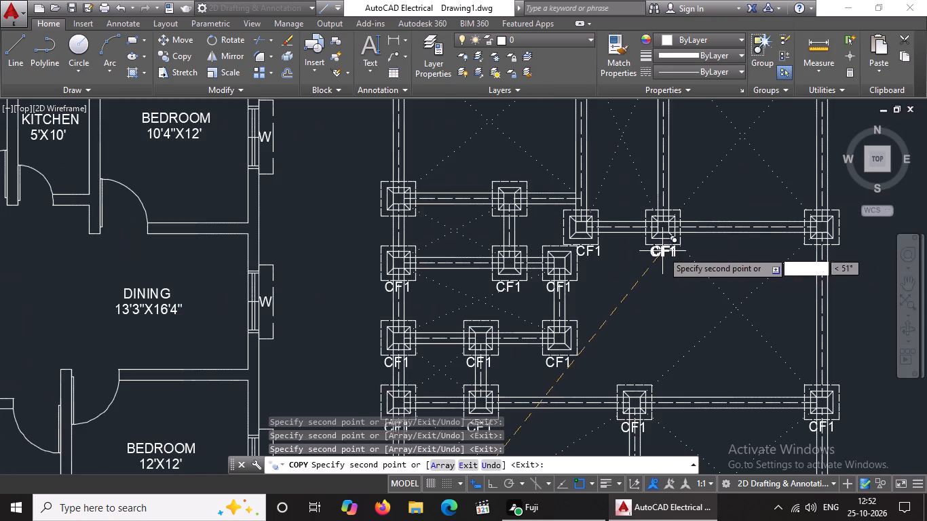
{"action": "scroll", "coordinate": [852, 258], "scroll_direction": "up", "scroll_amount": 2}
{"action": "scroll", "coordinate": [778, 257], "scroll_direction": "up", "scroll_amount": 2}
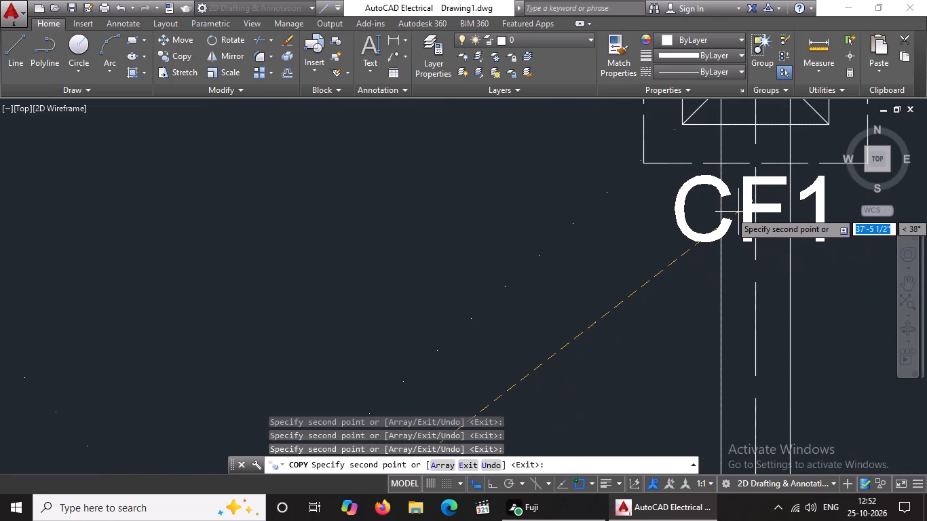
{"action": "left_click", "coordinate": [739, 209]}
Place CF1 label copies beneath the two footings of the northernmost short row on the plan's west side.
{"action": "scroll", "coordinate": [724, 219], "scroll_direction": "down", "scroll_amount": 8}
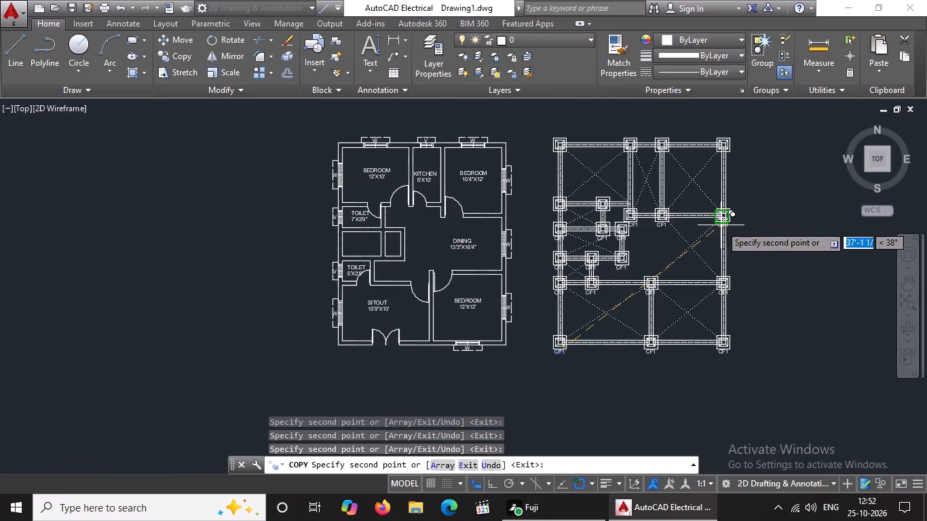
{"action": "scroll", "coordinate": [566, 212], "scroll_direction": "up", "scroll_amount": 7}
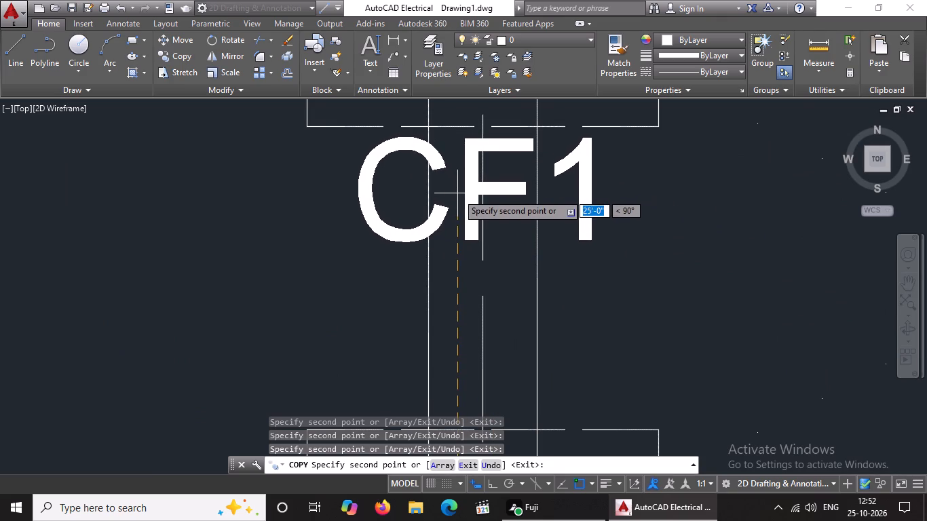
{"action": "left_click", "coordinate": [457, 193]}
{"action": "scroll", "coordinate": [461, 192], "scroll_direction": "down", "scroll_amount": 6}
{"action": "scroll", "coordinate": [567, 195], "scroll_direction": "up", "scroll_amount": 3}
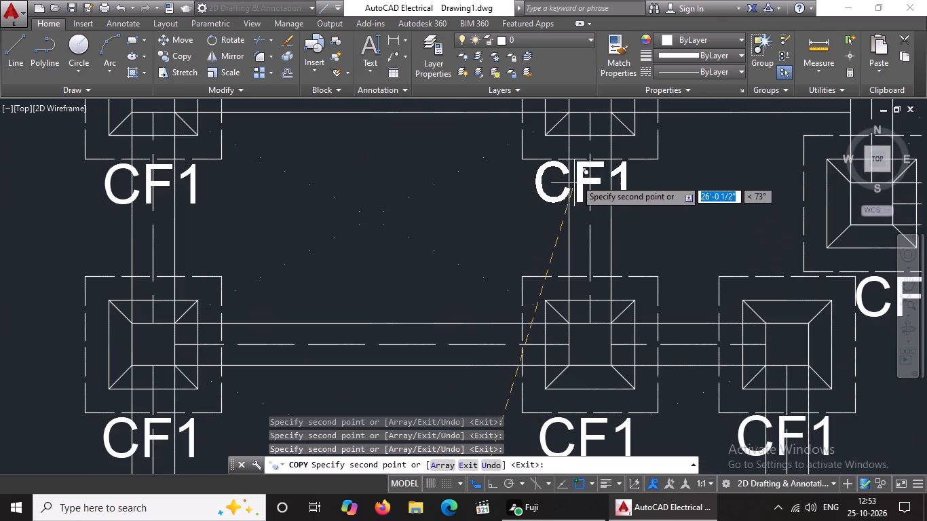
{"action": "left_click", "coordinate": [576, 187]}
Place CF1 label copies beneath the four footings of the foundation plan's northernmost row, from west to east, and finish copying.
{"action": "scroll", "coordinate": [577, 194], "scroll_direction": "down", "scroll_amount": 4}
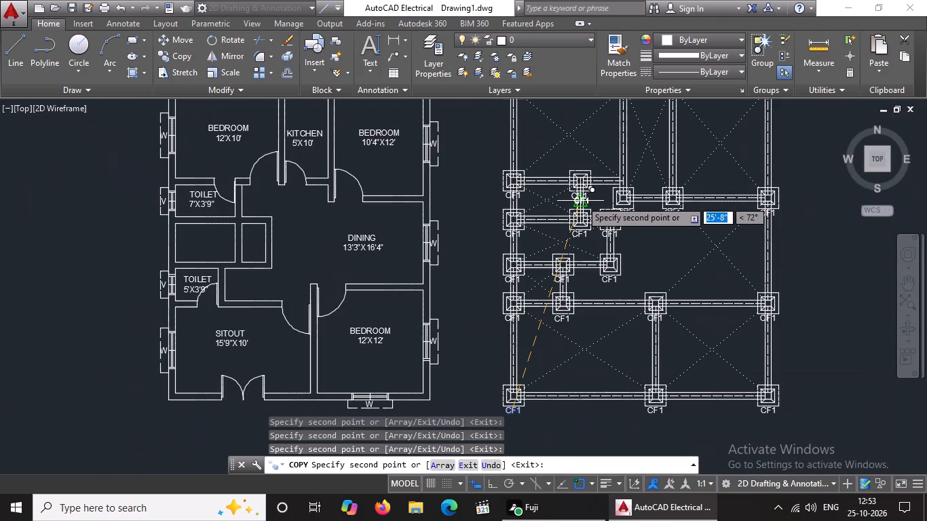
{"action": "middle_click_drag", "start_coordinate": [572, 233], "coordinate": [561, 335]}
{"action": "scroll", "coordinate": [506, 216], "scroll_direction": "up", "scroll_amount": 3}
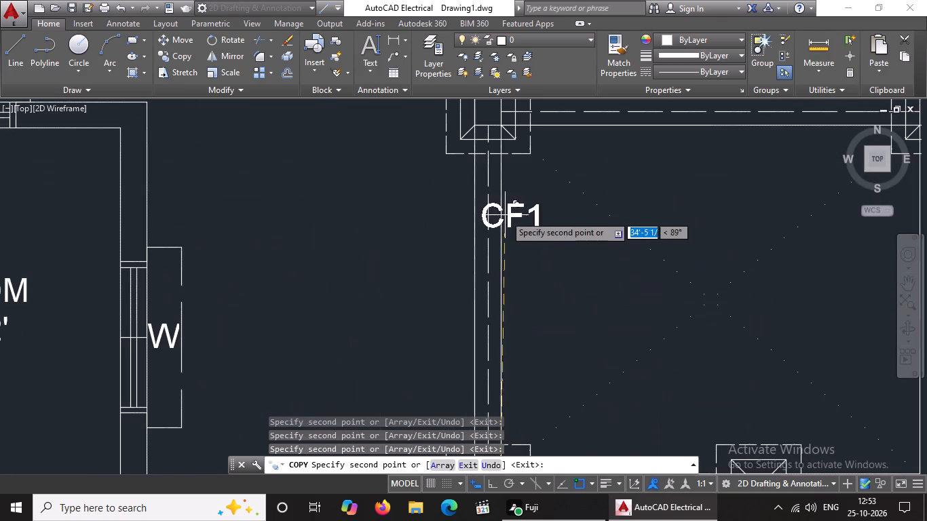
{"action": "left_click", "coordinate": [482, 170]}
{"action": "scroll", "coordinate": [491, 184], "scroll_direction": "down", "scroll_amount": 4}
{"action": "scroll", "coordinate": [559, 195], "scroll_direction": "up", "scroll_amount": 5}
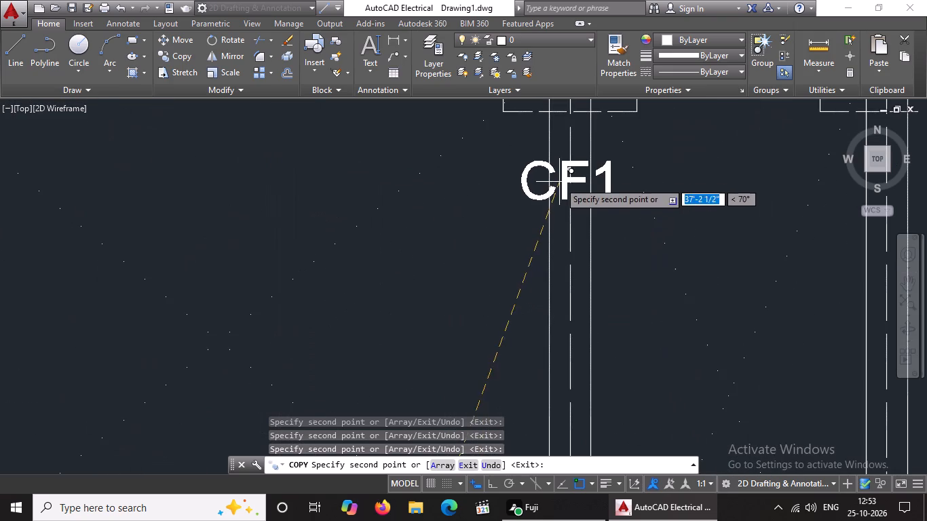
{"action": "left_click", "coordinate": [561, 139]}
{"action": "scroll", "coordinate": [556, 182], "scroll_direction": "down", "scroll_amount": 4}
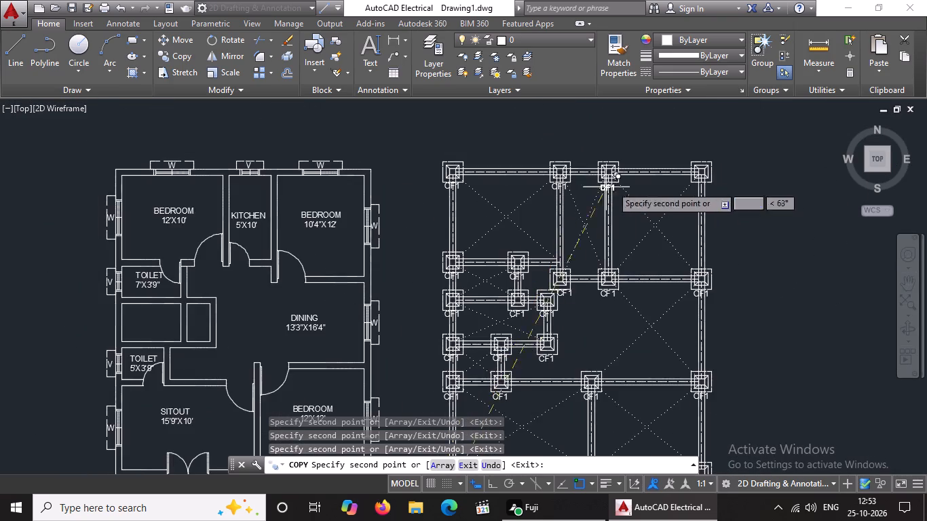
{"action": "scroll", "coordinate": [636, 181], "scroll_direction": "up", "scroll_amount": 3}
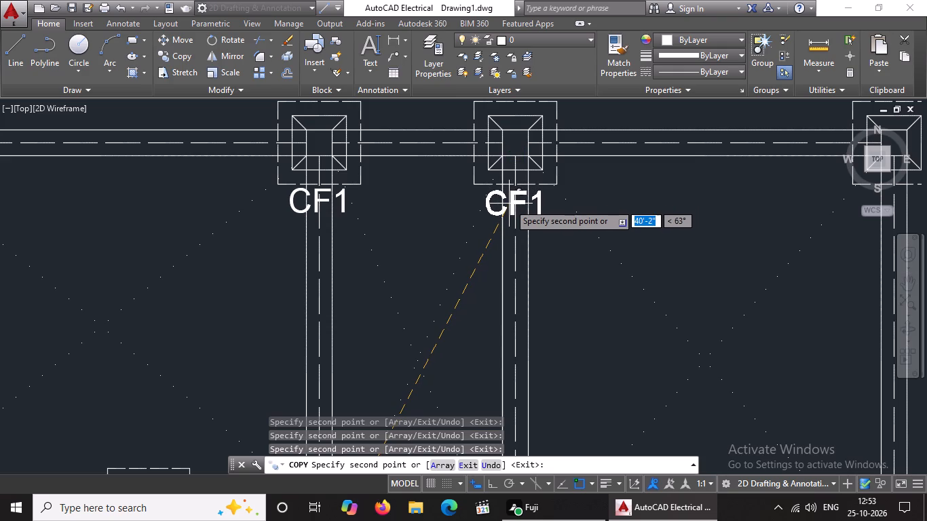
{"action": "left_click", "coordinate": [510, 204]}
{"action": "scroll", "coordinate": [517, 201], "scroll_direction": "down", "scroll_amount": 4}
{"action": "scroll", "coordinate": [616, 204], "scroll_direction": "up", "scroll_amount": 5}
{"action": "left_click", "coordinate": [597, 184]}
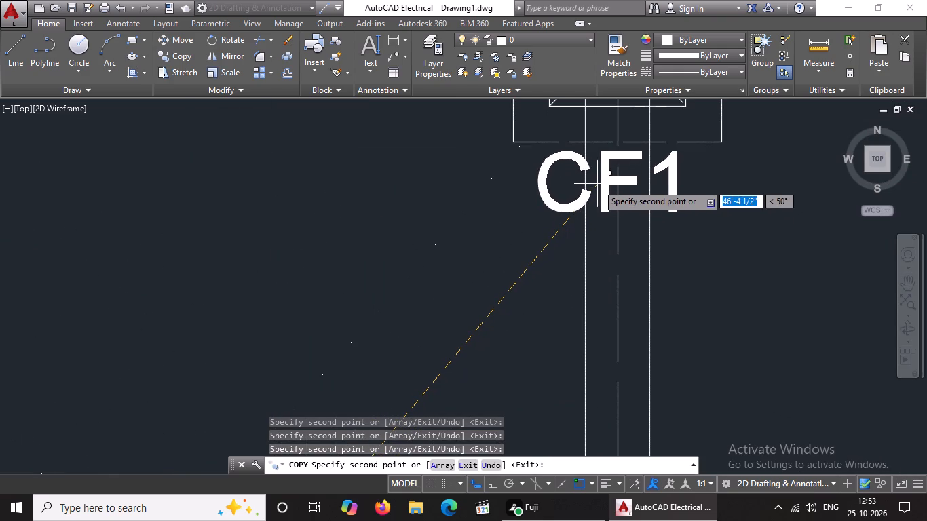
{"action": "scroll", "coordinate": [604, 184], "scroll_direction": "down", "scroll_amount": 5}
{"action": "key", "text": "Escape"}
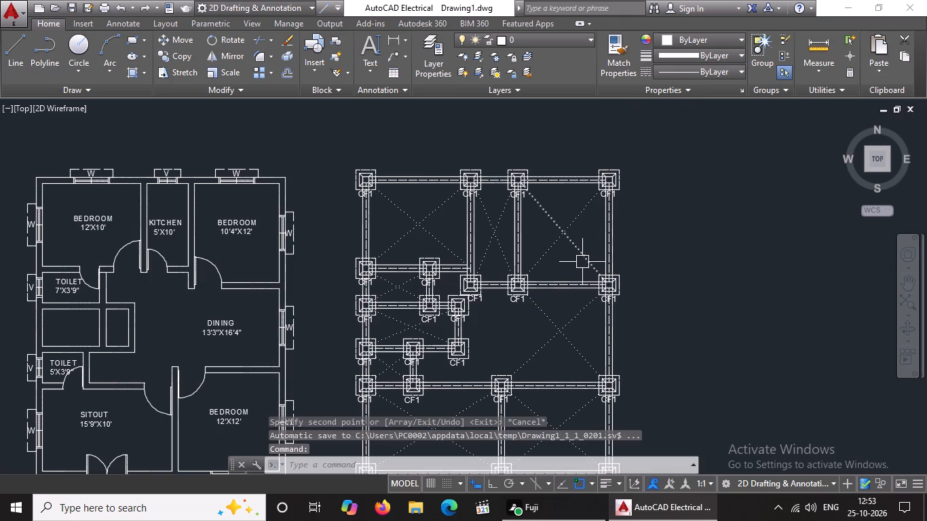
Copy the W label from the 12'X12' bedroom's south window to just below the sitout's double entrance door in the floor plan.
{"action": "middle_click_drag", "start_coordinate": [582, 262], "coordinate": [609, 216]}
{"action": "middle_click_drag", "start_coordinate": [628, 217], "coordinate": [677, 146]}
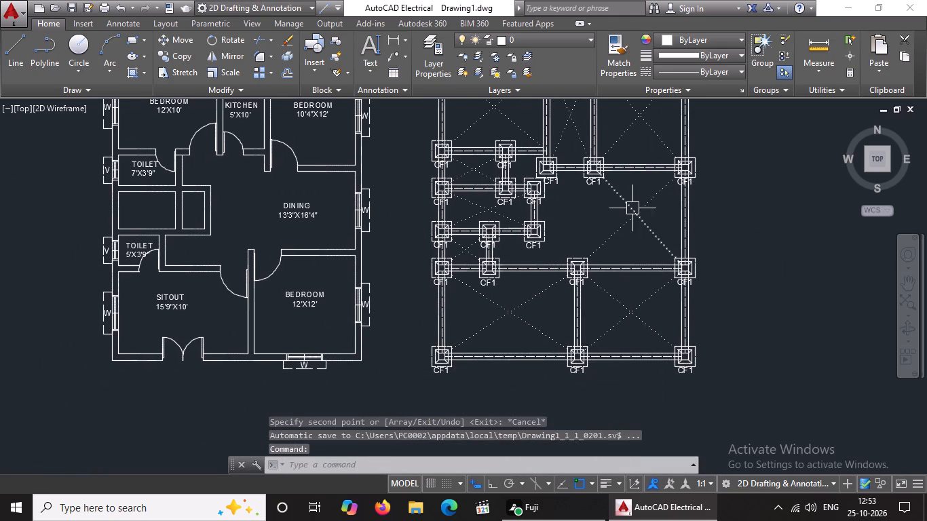
{"action": "middle_click_drag", "start_coordinate": [630, 208], "coordinate": [612, 255]}
{"action": "middle_click_drag", "start_coordinate": [341, 360], "coordinate": [428, 306]}
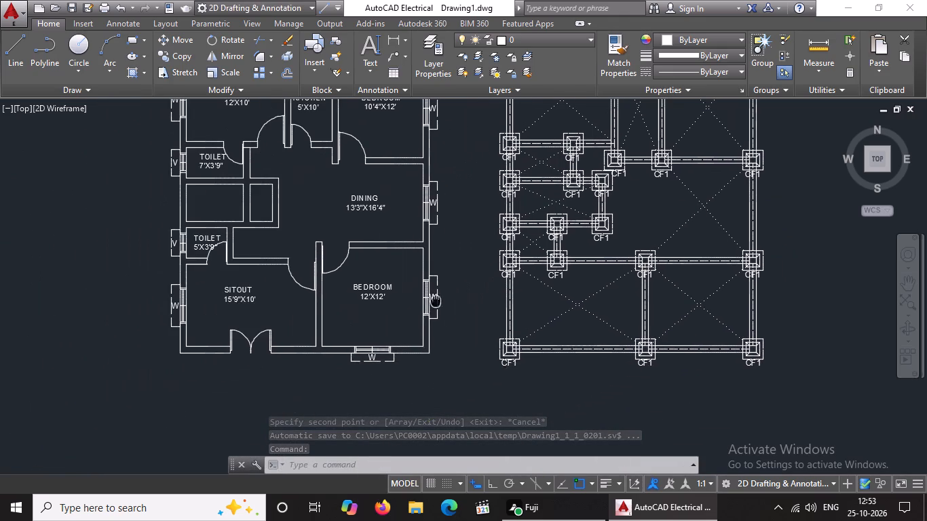
{"action": "scroll", "coordinate": [336, 389], "scroll_direction": "up", "scroll_amount": 2}
{"action": "scroll", "coordinate": [421, 308], "scroll_direction": "up", "scroll_amount": 3}
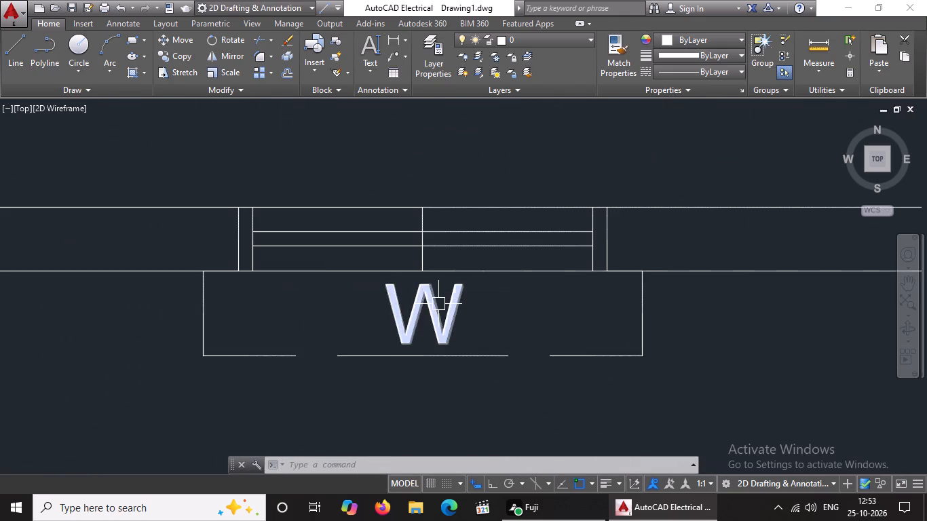
{"action": "left_click", "coordinate": [438, 304]}
{"action": "left_click", "coordinate": [177, 56]}
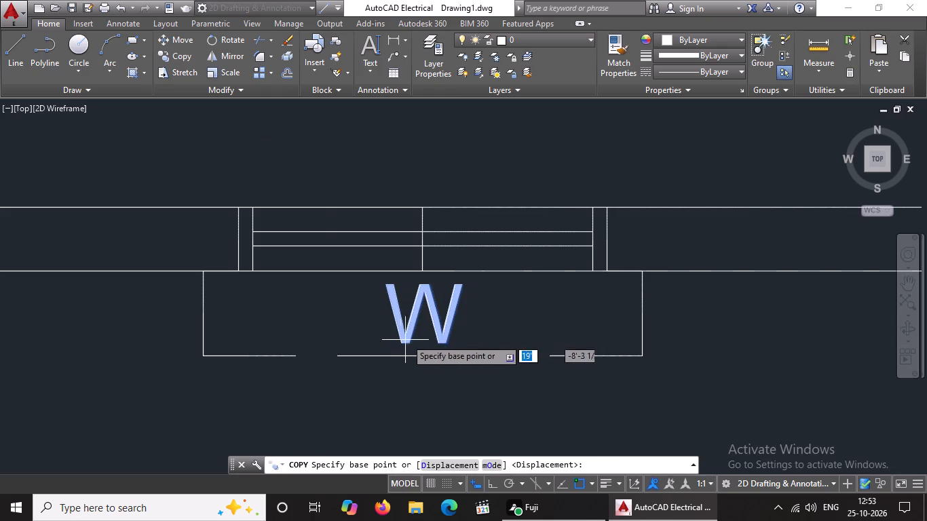
{"action": "left_click", "coordinate": [429, 307]}
{"action": "scroll", "coordinate": [345, 305], "scroll_direction": "down", "scroll_amount": 3}
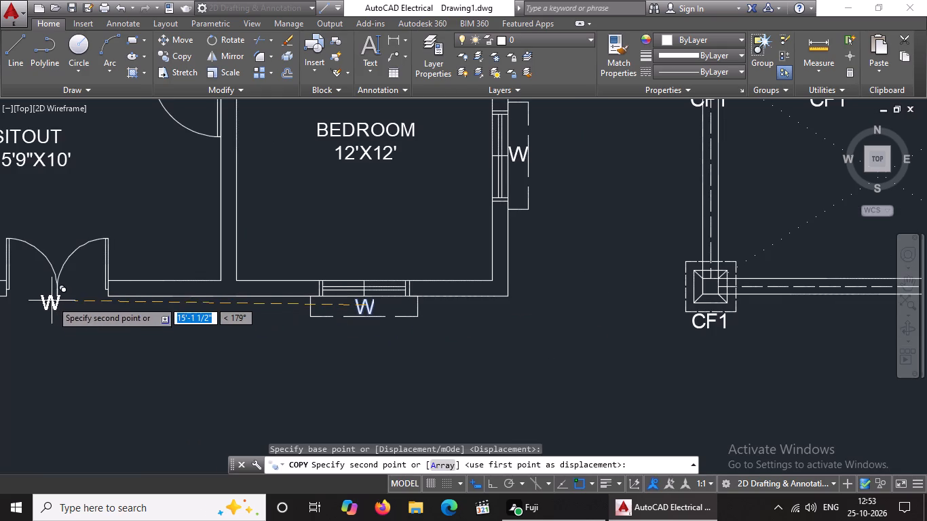
{"action": "middle_click", "coordinate": [107, 322]}
{"action": "scroll", "coordinate": [62, 314], "scroll_direction": "up", "scroll_amount": 1}
{"action": "middle_click_drag", "start_coordinate": [62, 314], "coordinate": [97, 324]}
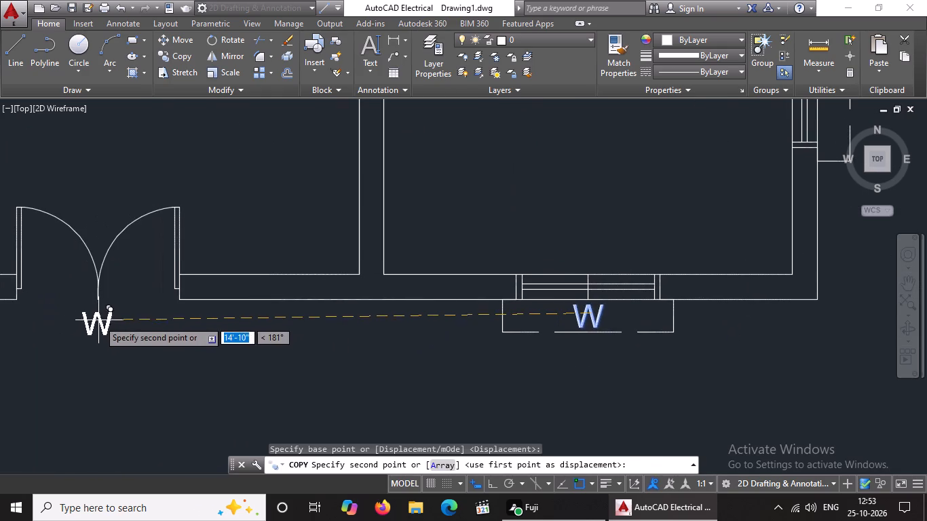
{"action": "left_click", "coordinate": [97, 314]}
{"action": "key", "text": "Escape"}
Change the copied label below the entrance door to MD and shift it slightly west to centre it under the door.
{"action": "double_click", "coordinate": [103, 322]}
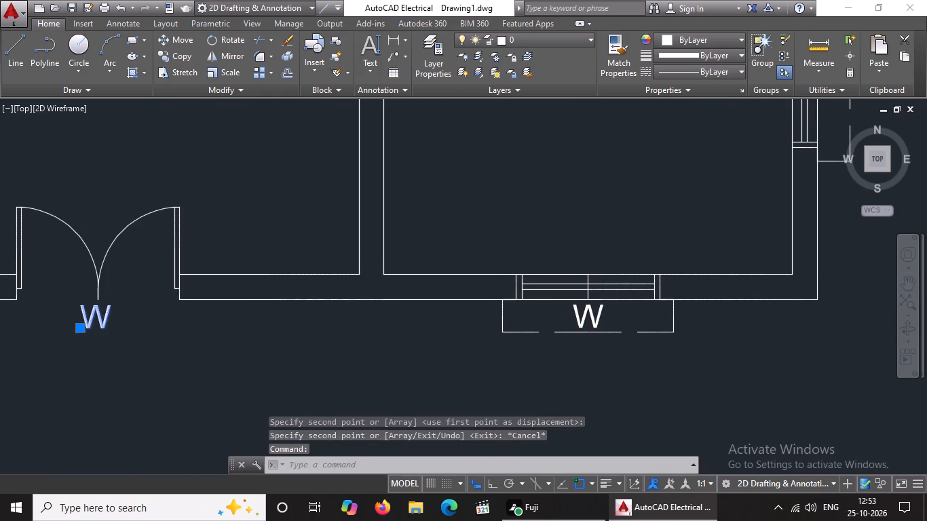
{"action": "key", "text": "BackSpace"}
{"action": "type", "text": "MD"}
{"action": "key", "text": "Return"}
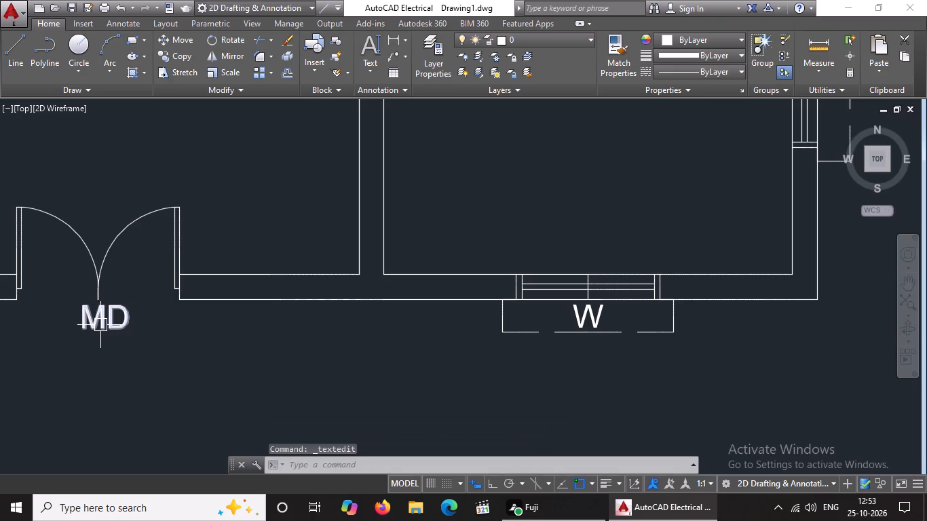
{"action": "left_click", "coordinate": [104, 324]}
{"action": "left_click", "coordinate": [75, 326]}
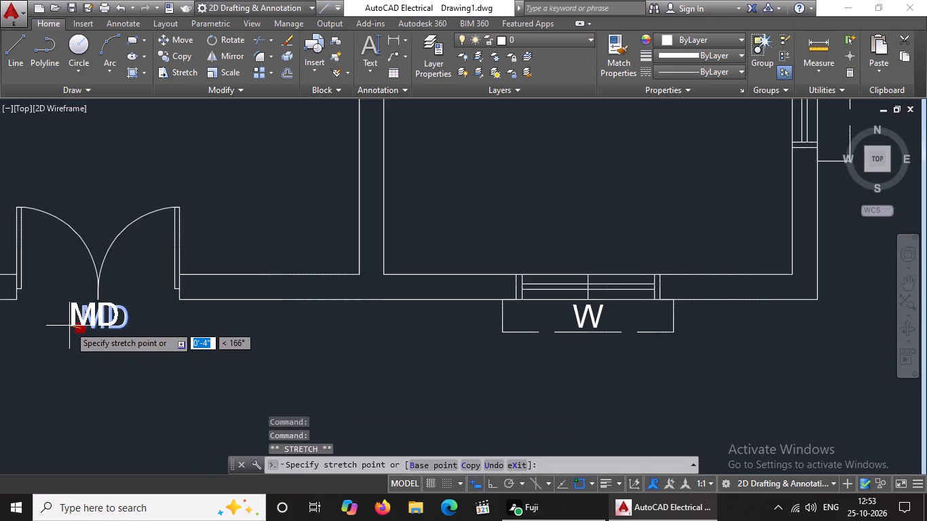
{"action": "left_click", "coordinate": [70, 327]}
Copy the MD label into the door opening between the sitout and the dining area.
{"action": "scroll", "coordinate": [88, 322], "scroll_direction": "down", "scroll_amount": 3}
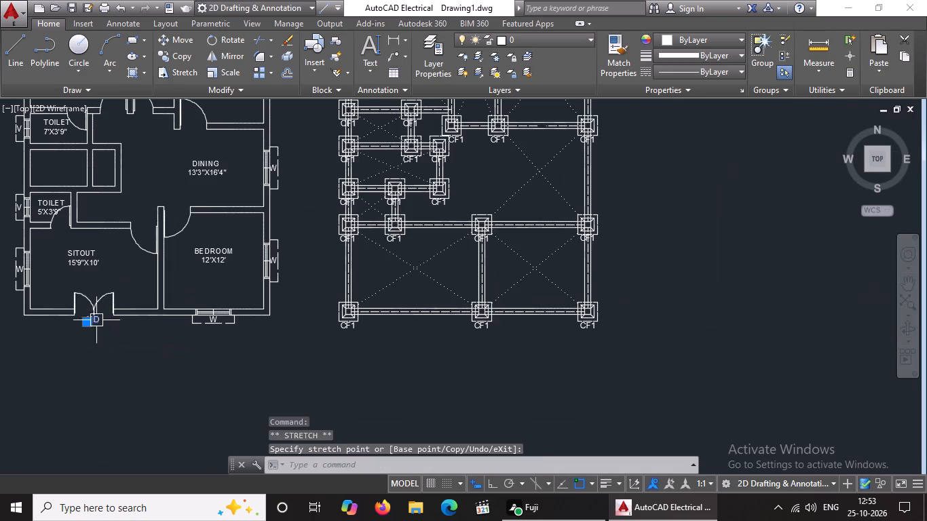
{"action": "left_click", "coordinate": [178, 57]}
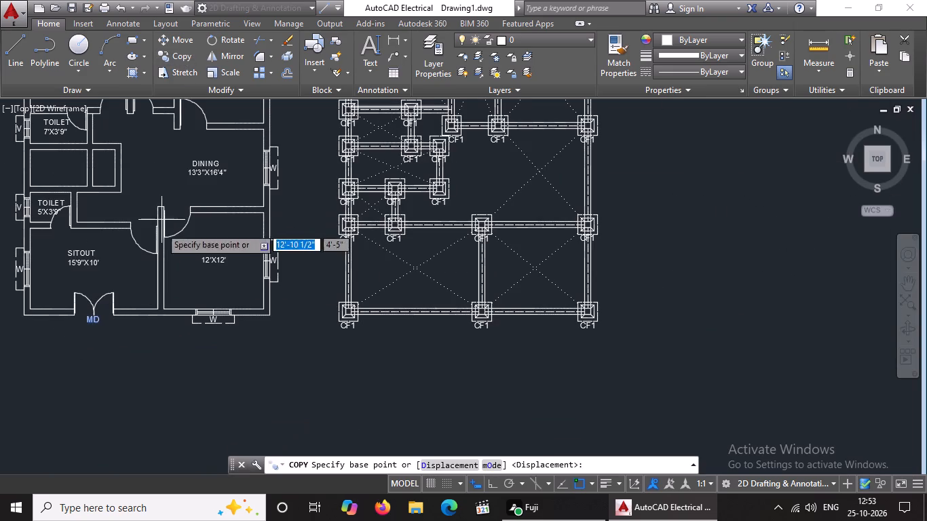
{"action": "left_click", "coordinate": [92, 320]}
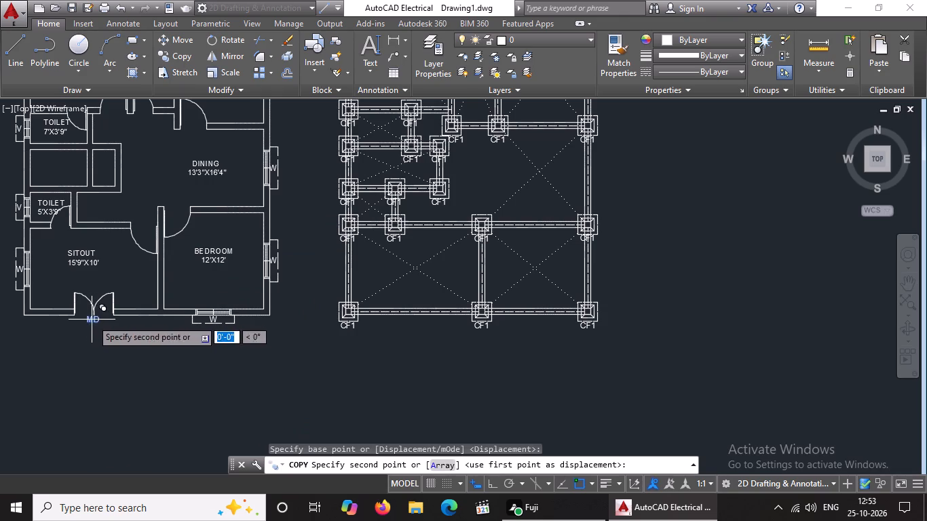
{"action": "scroll", "coordinate": [144, 231], "scroll_direction": "up", "scroll_amount": 2}
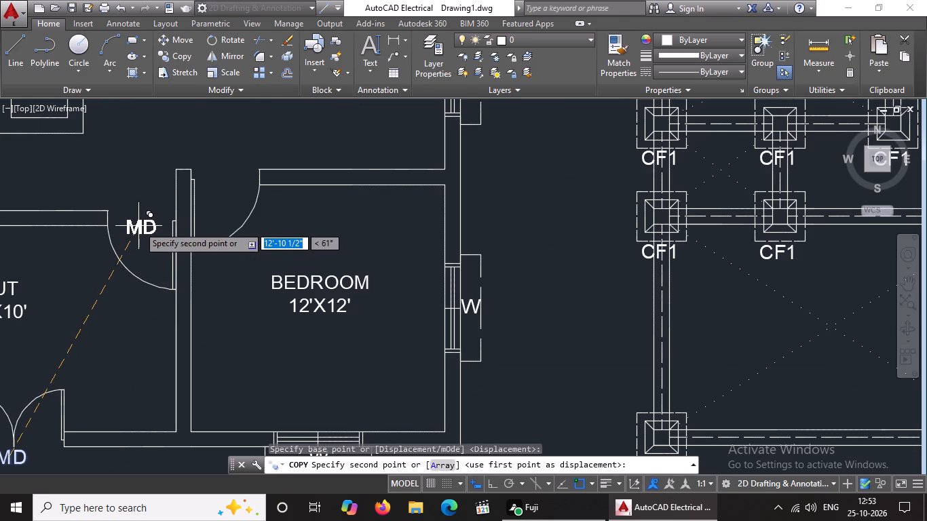
{"action": "left_click", "coordinate": [140, 221]}
{"action": "key", "text": "Escape"}
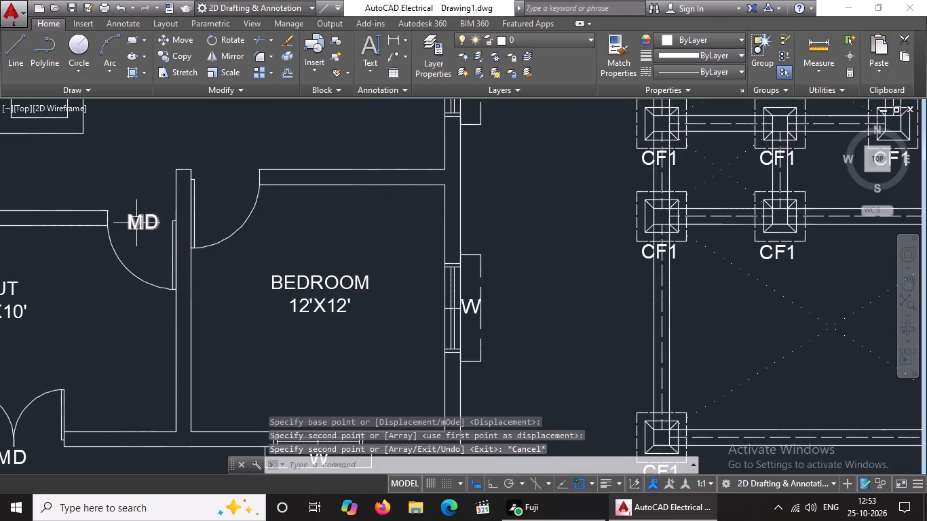
Change the copied label at the sitout–dining door to D and shift it slightly east to centre it in the opening.
{"action": "double_click", "coordinate": [136, 223]}
{"action": "key", "text": "BackSpace"}
{"action": "key", "text": "BackSpace"}
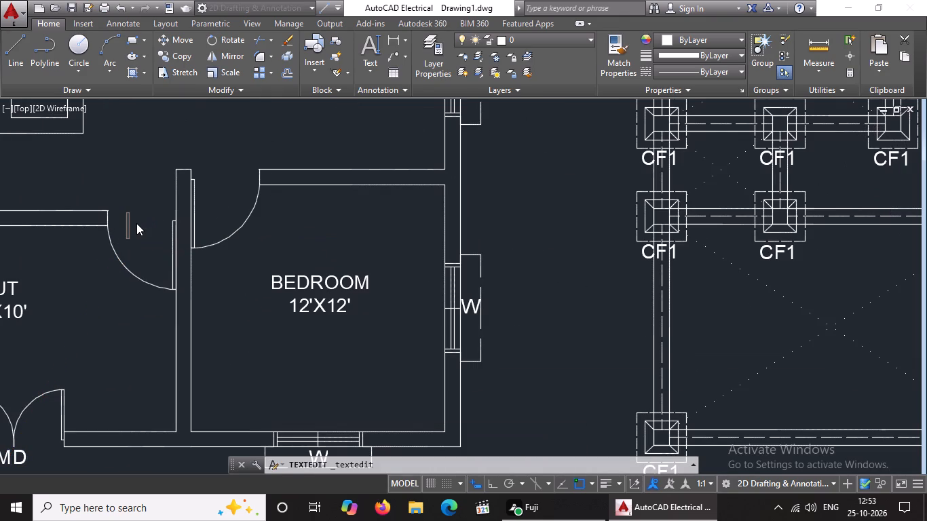
{"action": "key", "text": "BackSpace"}
{"action": "key", "text": "d"}
{"action": "left_click", "coordinate": [134, 180]}
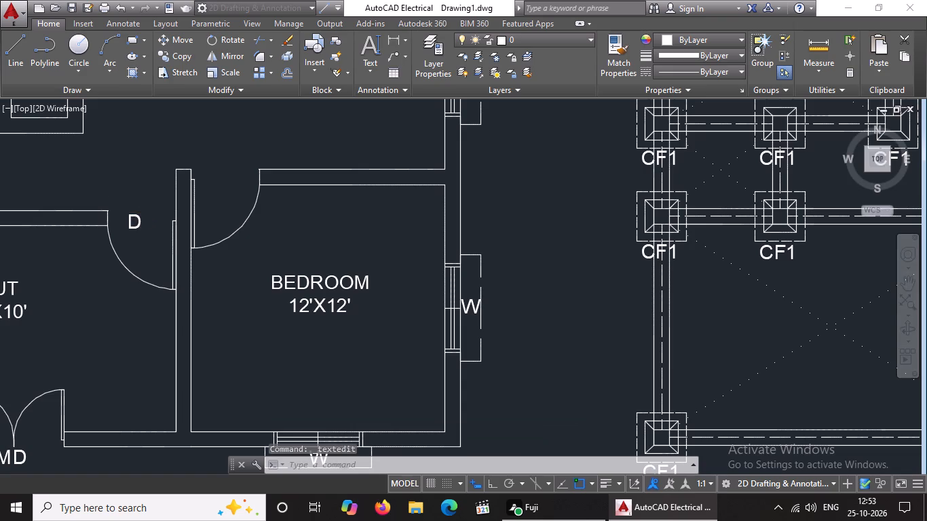
{"action": "left_click", "coordinate": [134, 224]}
{"action": "left_click", "coordinate": [129, 230]}
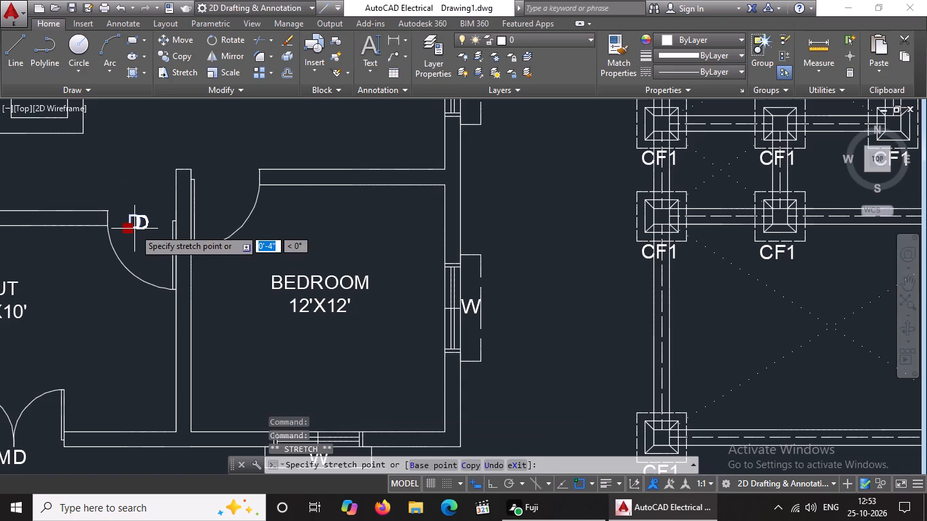
{"action": "left_click", "coordinate": [134, 229]}
Copy the D label into the door openings of the 12'X12' bedroom and the 5'X3'9" toilet.
{"action": "left_click", "coordinate": [170, 57]}
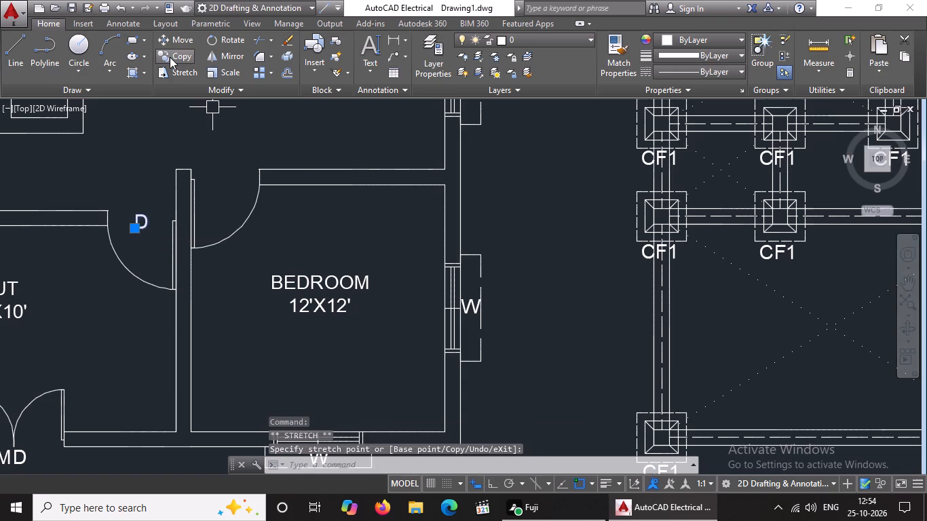
{"action": "left_click", "coordinate": [142, 221]}
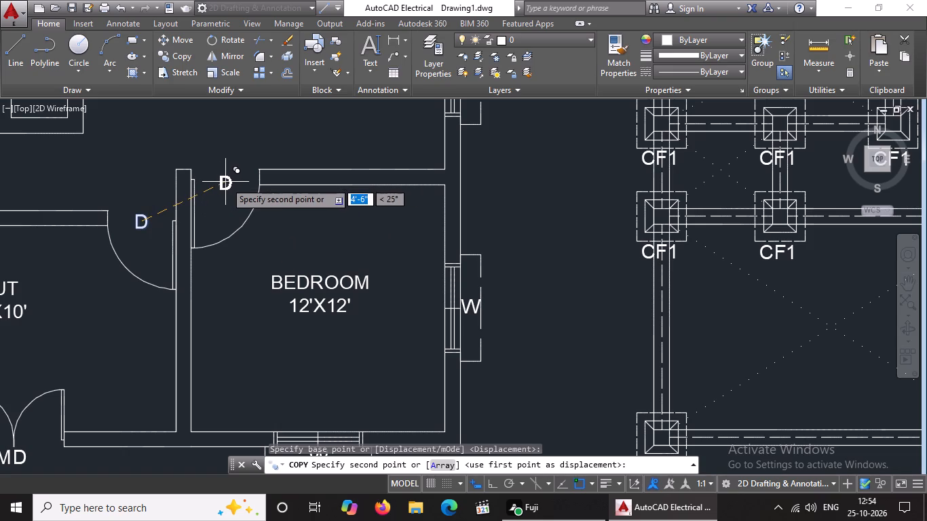
{"action": "left_click", "coordinate": [227, 177]}
{"action": "scroll", "coordinate": [249, 196], "scroll_direction": "down", "scroll_amount": 4}
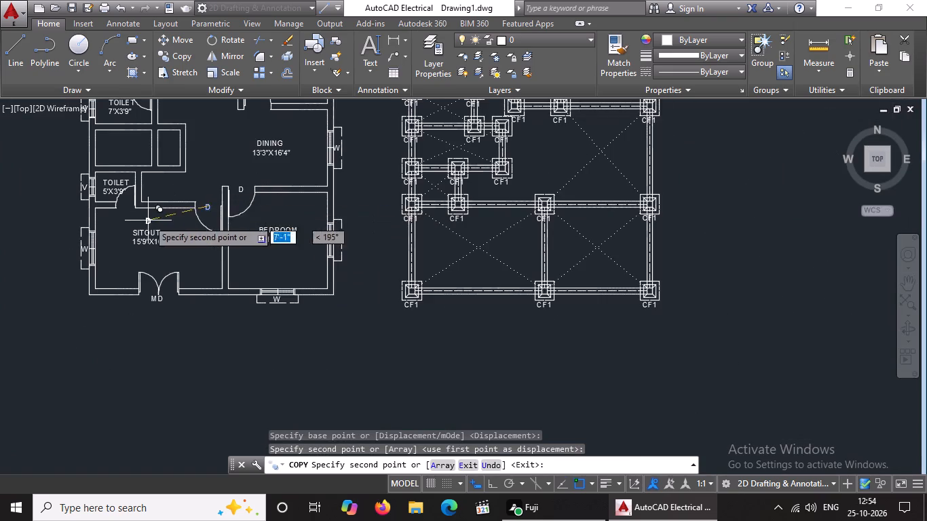
{"action": "scroll", "coordinate": [123, 213], "scroll_direction": "up", "scroll_amount": 3}
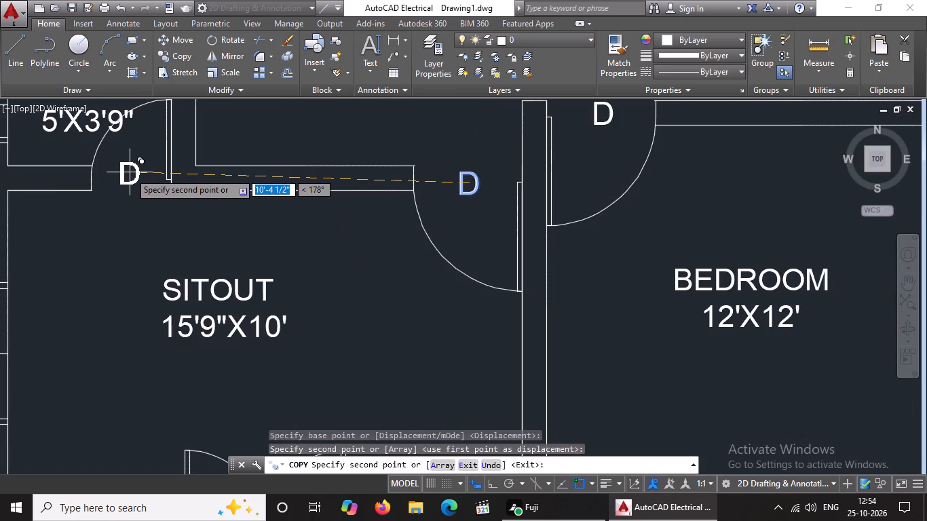
{"action": "left_click", "coordinate": [136, 172]}
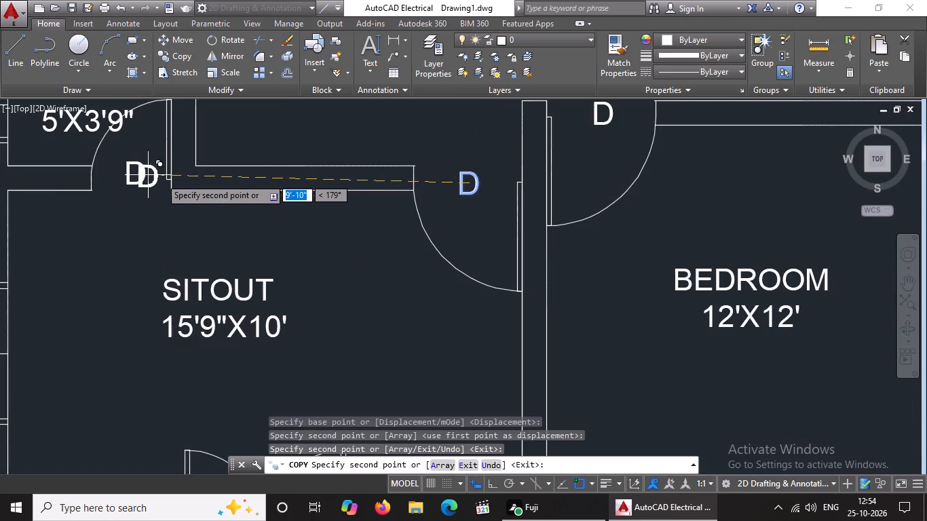
Copy the D label into the door openings of the 7'X3'9" toilet, 12'X10' bedroom, kitchen and 10'4"X12' bedroom.
{"action": "scroll", "coordinate": [240, 201], "scroll_direction": "down", "scroll_amount": 3}
{"action": "middle_click_drag", "start_coordinate": [271, 206], "coordinate": [271, 271]}
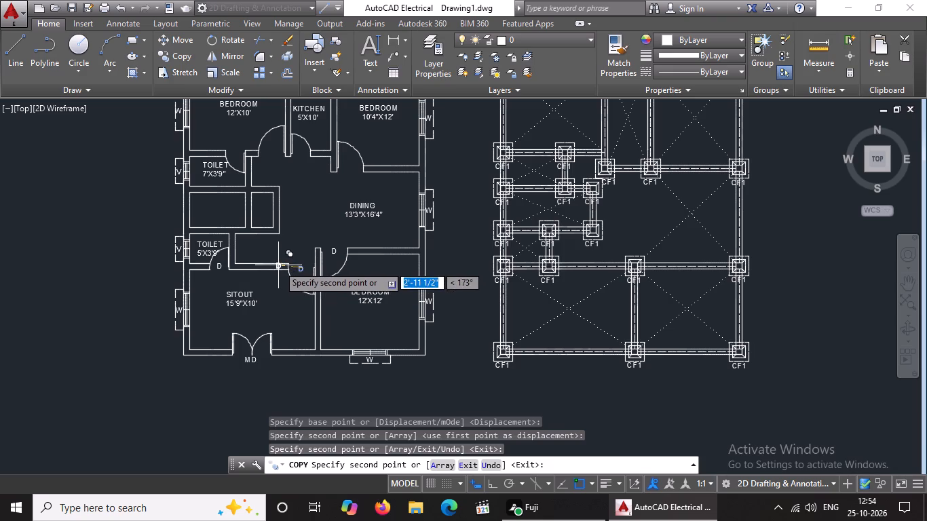
{"action": "middle_click_drag", "start_coordinate": [275, 159], "coordinate": [276, 197]}
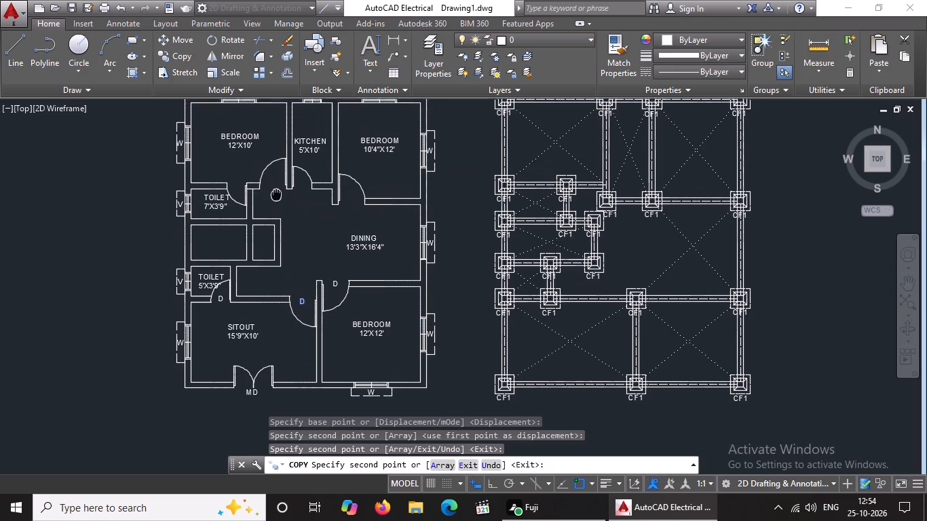
{"action": "middle_click_drag", "start_coordinate": [276, 197], "coordinate": [276, 207]}
{"action": "scroll", "coordinate": [244, 198], "scroll_direction": "up", "scroll_amount": 2}
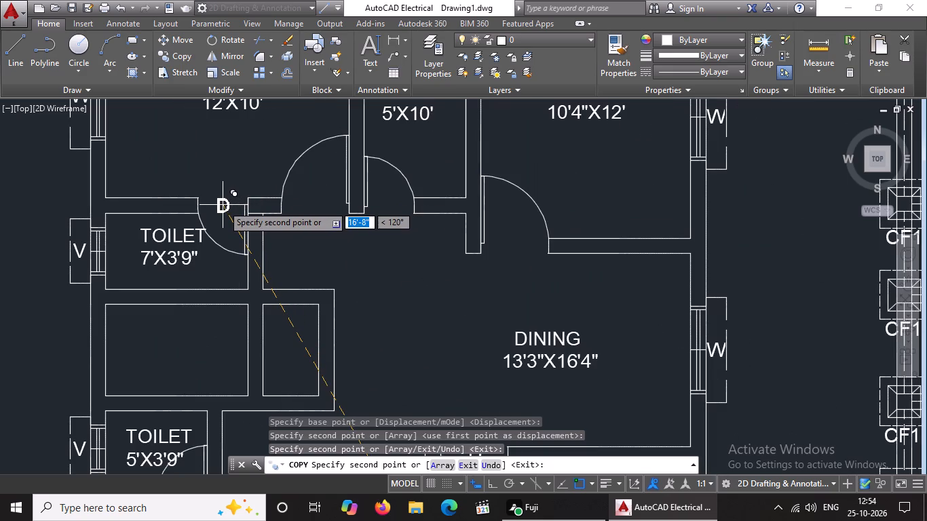
{"action": "left_click", "coordinate": [223, 205]}
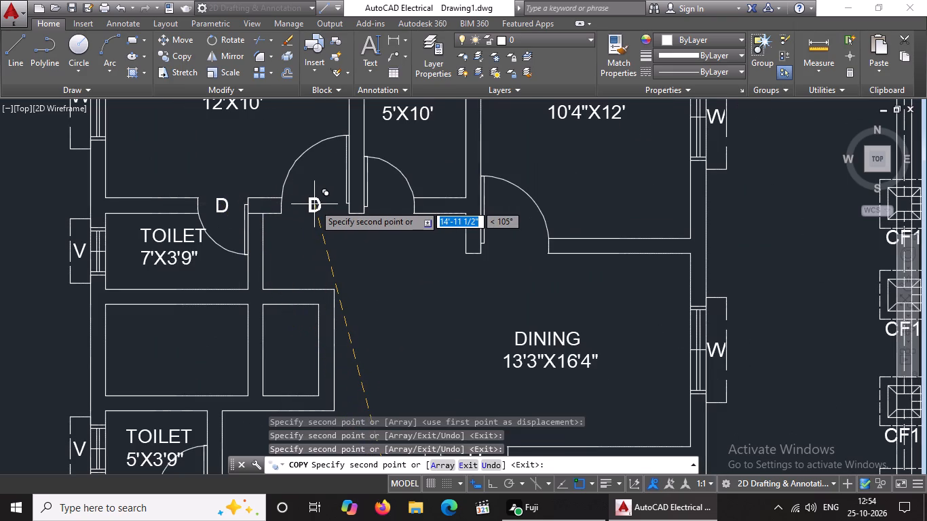
{"action": "left_click", "coordinate": [314, 204]}
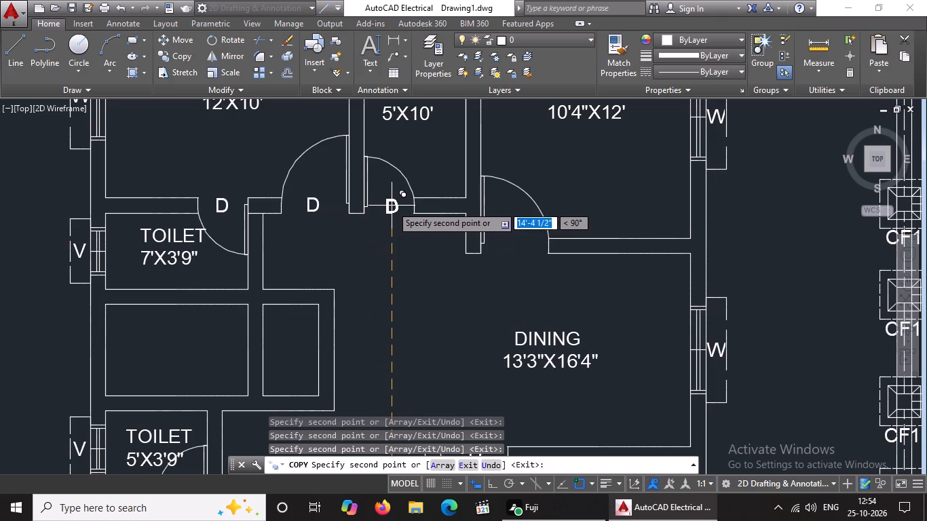
{"action": "left_click_drag", "start_coordinate": [390, 206], "coordinate": [440, 216]}
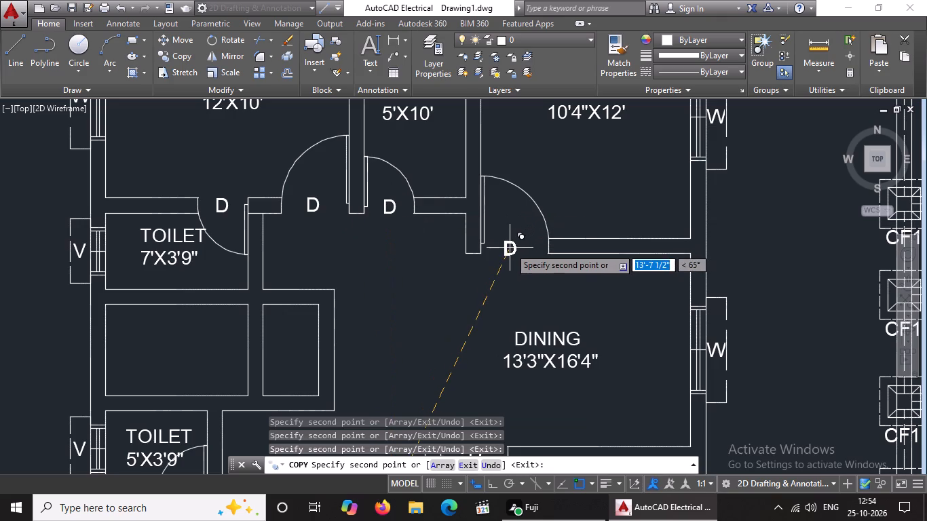
{"action": "left_click", "coordinate": [512, 246]}
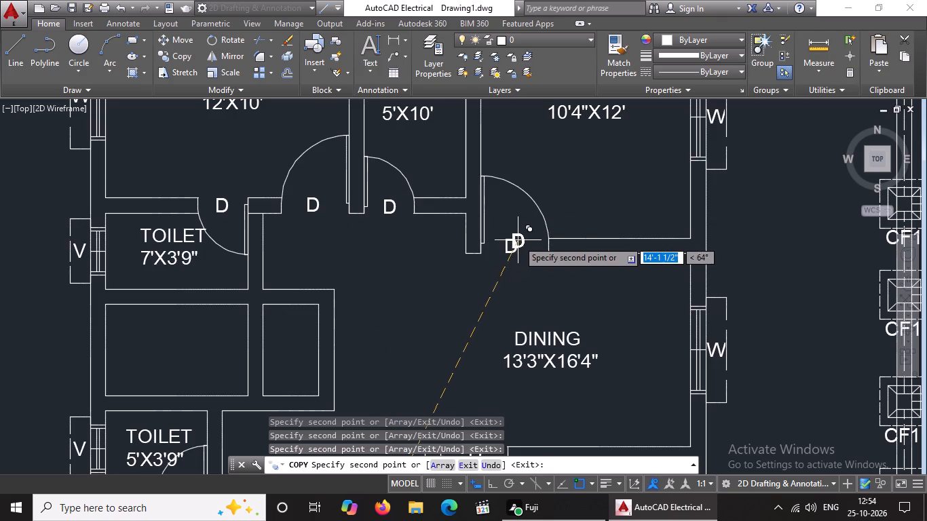
{"action": "scroll", "coordinate": [518, 240], "scroll_direction": "down", "scroll_amount": 3}
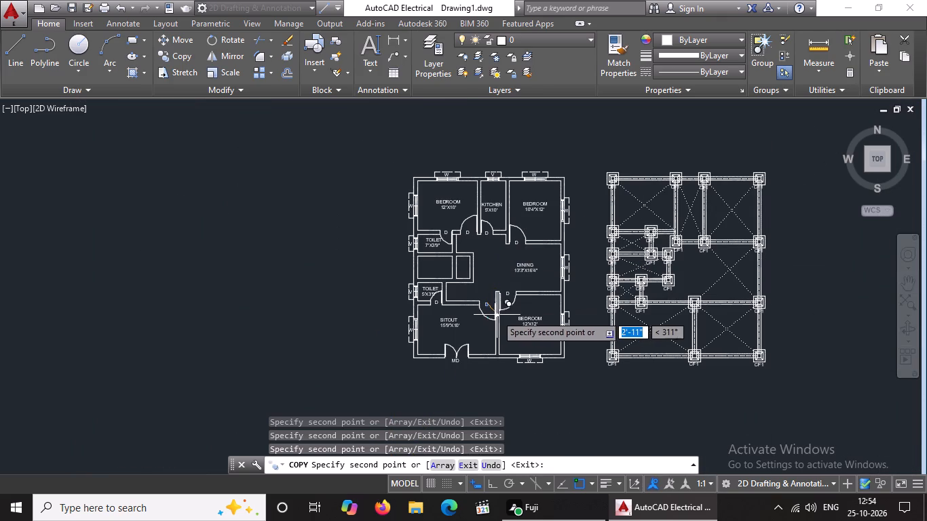
{"action": "middle_click_drag", "start_coordinate": [489, 314], "coordinate": [405, 302]}
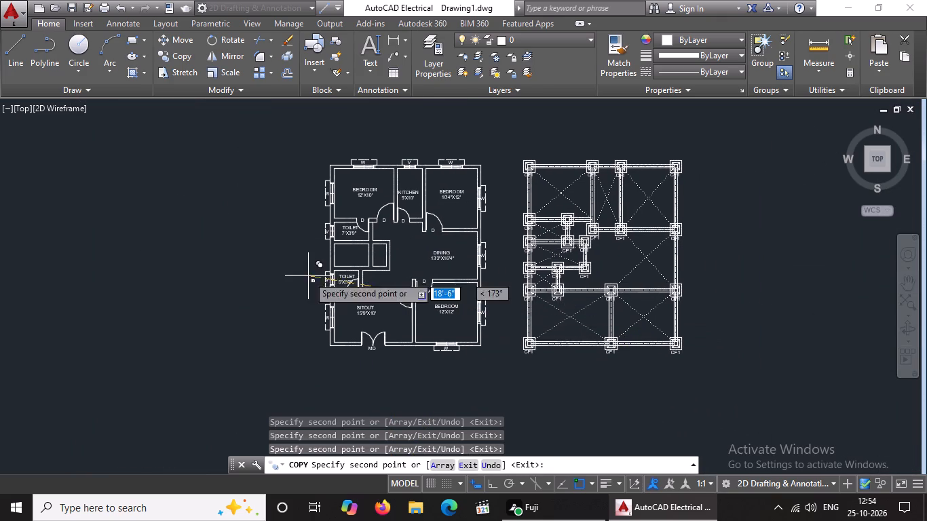
{"action": "key", "text": "Escape"}
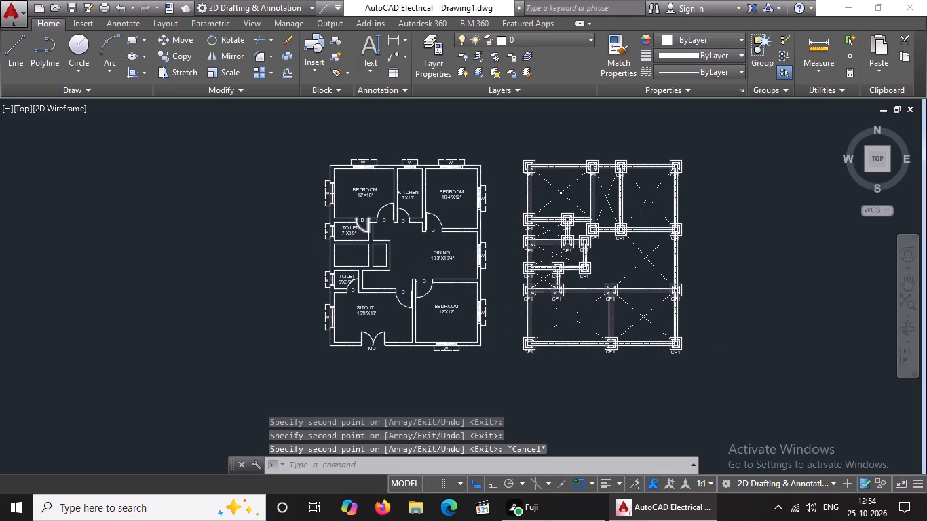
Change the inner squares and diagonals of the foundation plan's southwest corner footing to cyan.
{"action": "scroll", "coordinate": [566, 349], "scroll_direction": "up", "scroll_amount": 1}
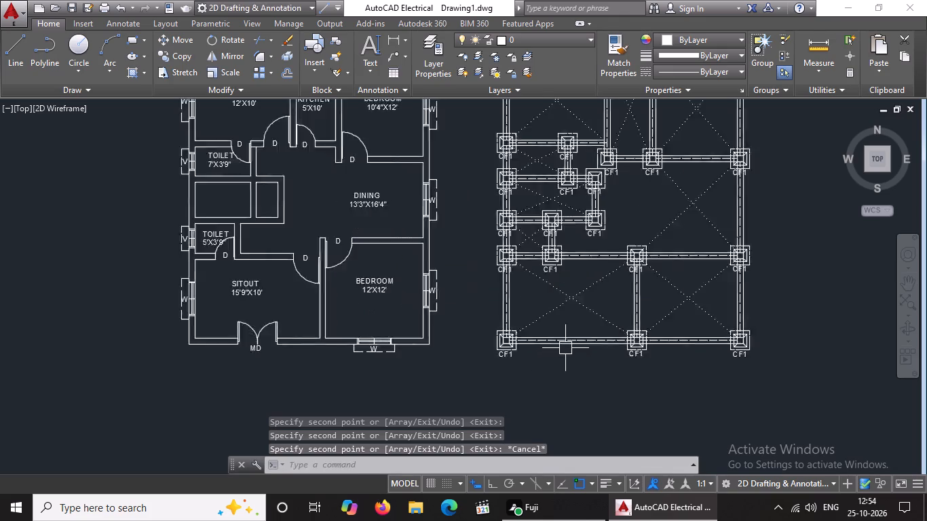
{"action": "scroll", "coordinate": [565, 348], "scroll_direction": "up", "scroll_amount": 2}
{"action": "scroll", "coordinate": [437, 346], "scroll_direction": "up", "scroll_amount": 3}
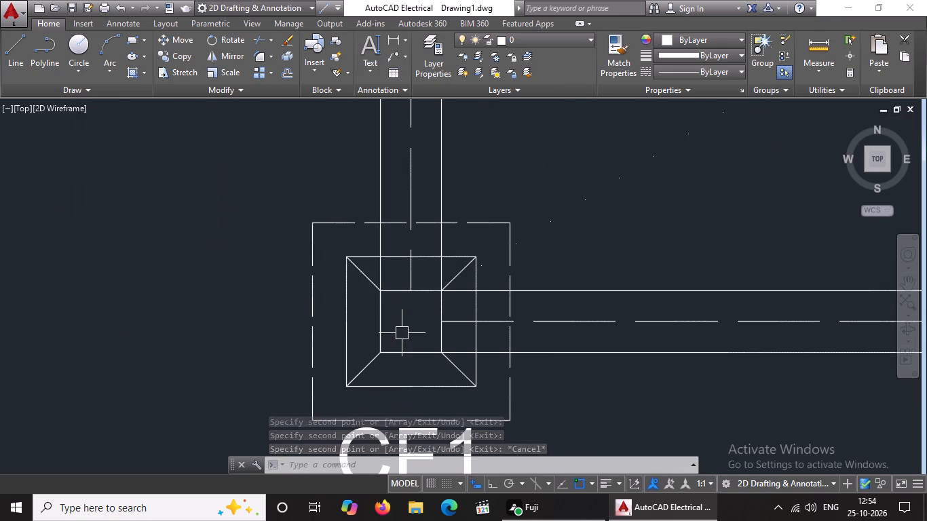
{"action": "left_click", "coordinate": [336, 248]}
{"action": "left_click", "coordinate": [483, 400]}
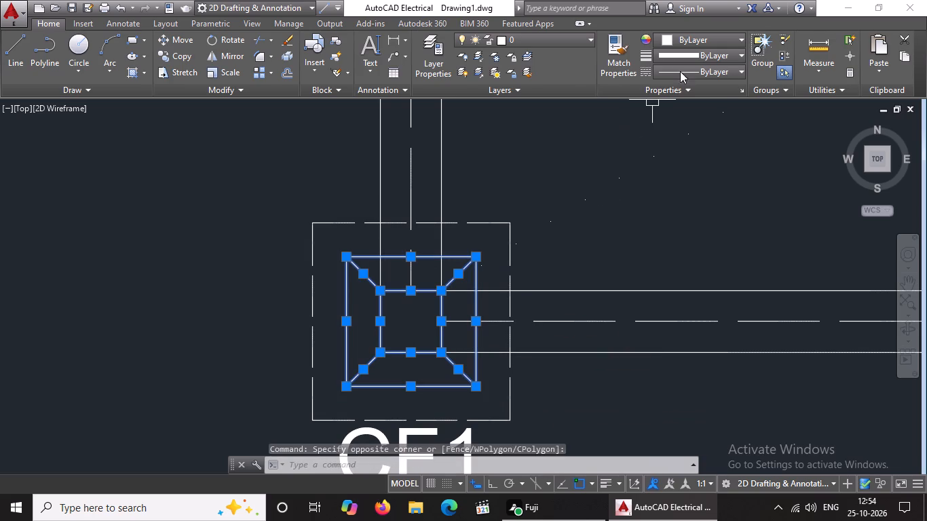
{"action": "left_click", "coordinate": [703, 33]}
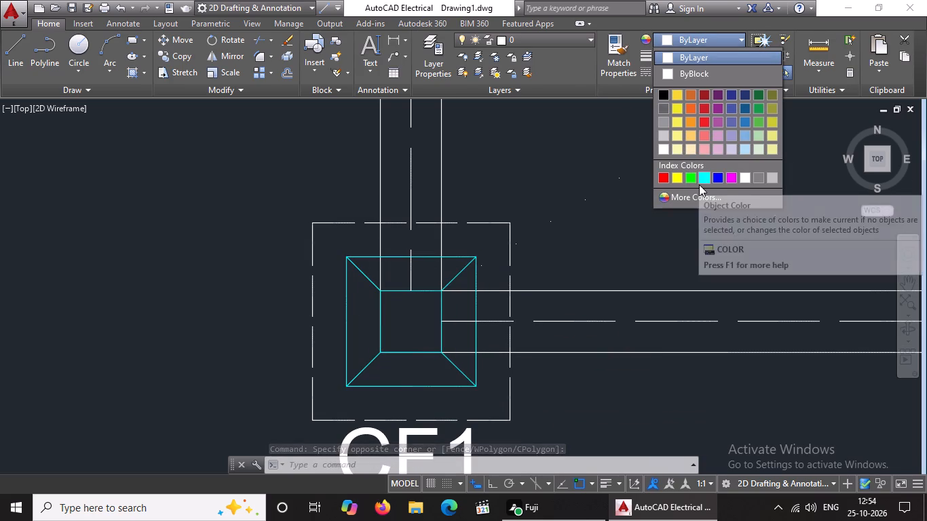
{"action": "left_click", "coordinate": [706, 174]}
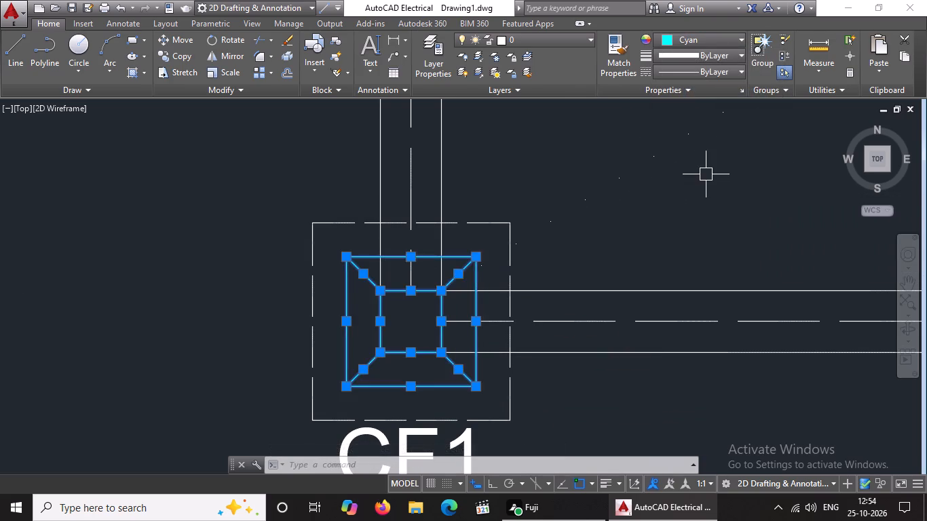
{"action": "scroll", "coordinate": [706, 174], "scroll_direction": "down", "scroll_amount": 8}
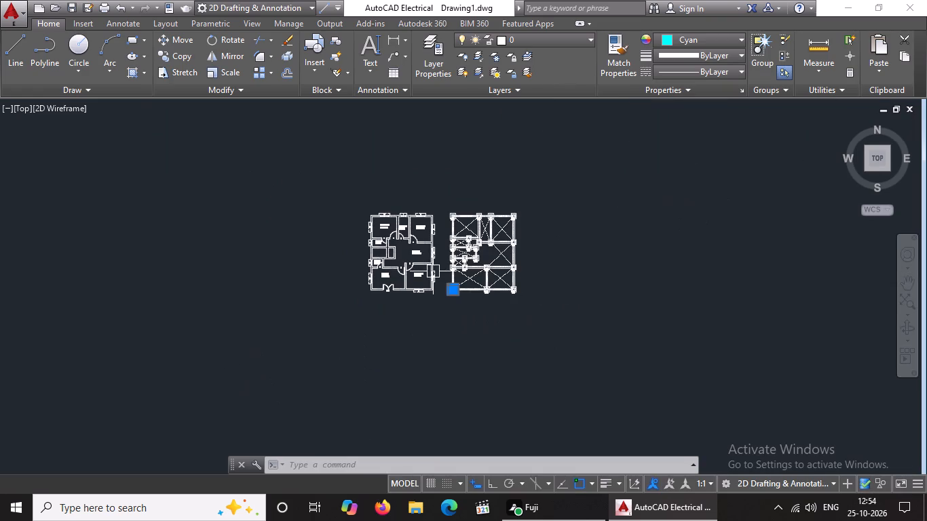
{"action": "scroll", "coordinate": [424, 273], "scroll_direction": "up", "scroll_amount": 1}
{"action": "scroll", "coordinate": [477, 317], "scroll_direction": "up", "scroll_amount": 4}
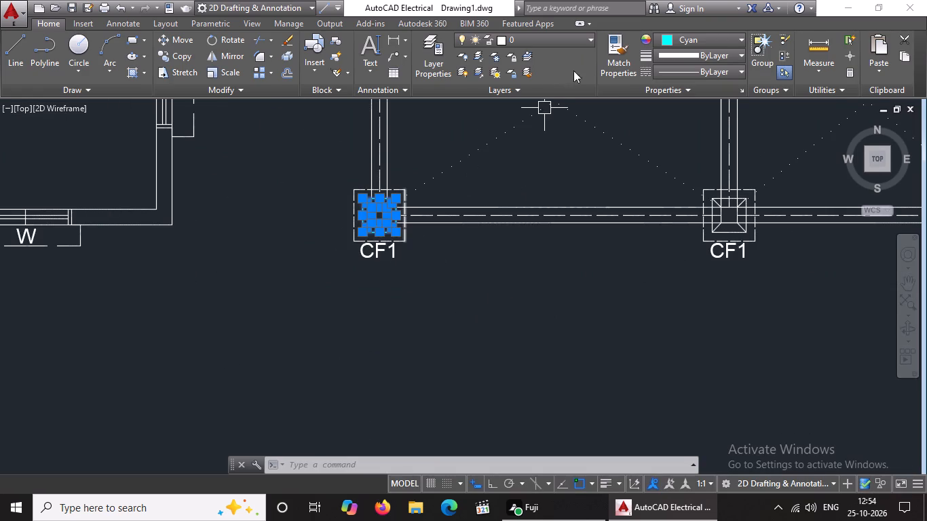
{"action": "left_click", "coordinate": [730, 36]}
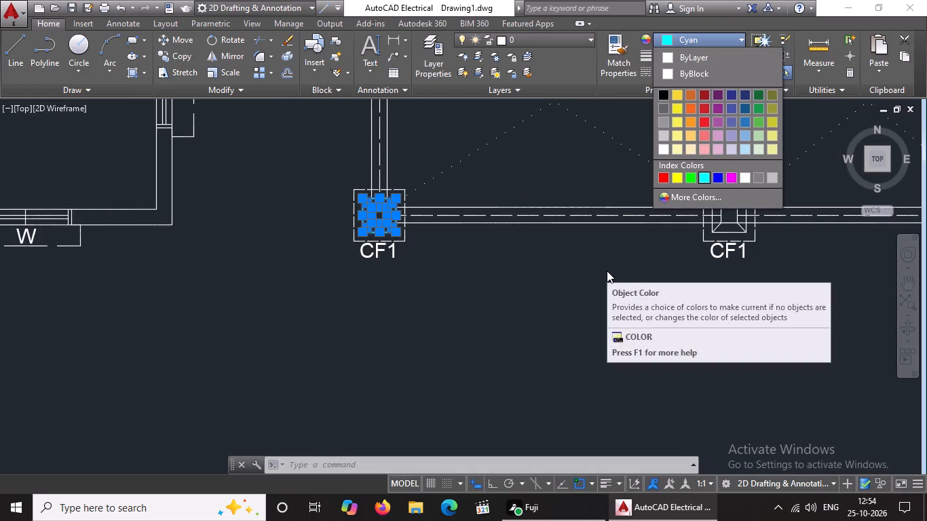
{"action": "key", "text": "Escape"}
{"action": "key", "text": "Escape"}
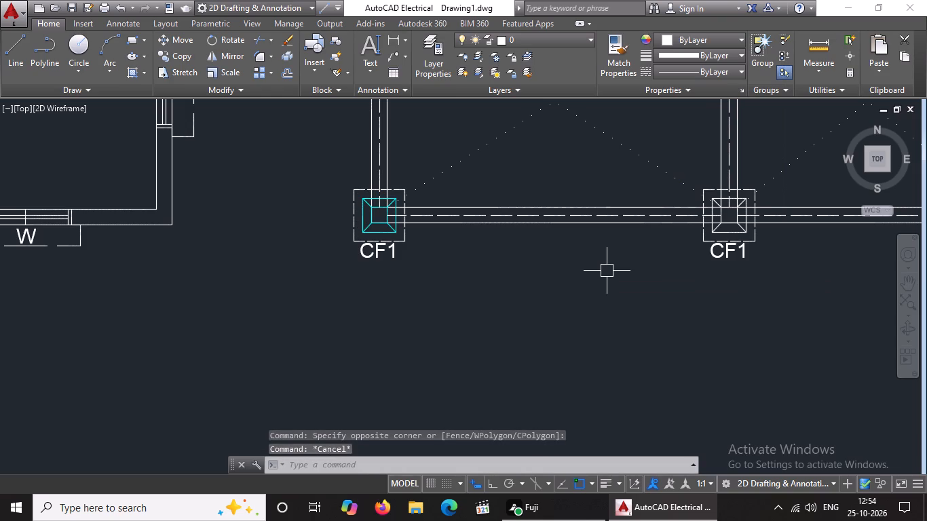
Set the colour of the southwest corner footing's inner squares and diagonals to red.
{"action": "scroll", "coordinate": [404, 231], "scroll_direction": "up", "scroll_amount": 1}
{"action": "scroll", "coordinate": [360, 169], "scroll_direction": "up", "scroll_amount": 3}
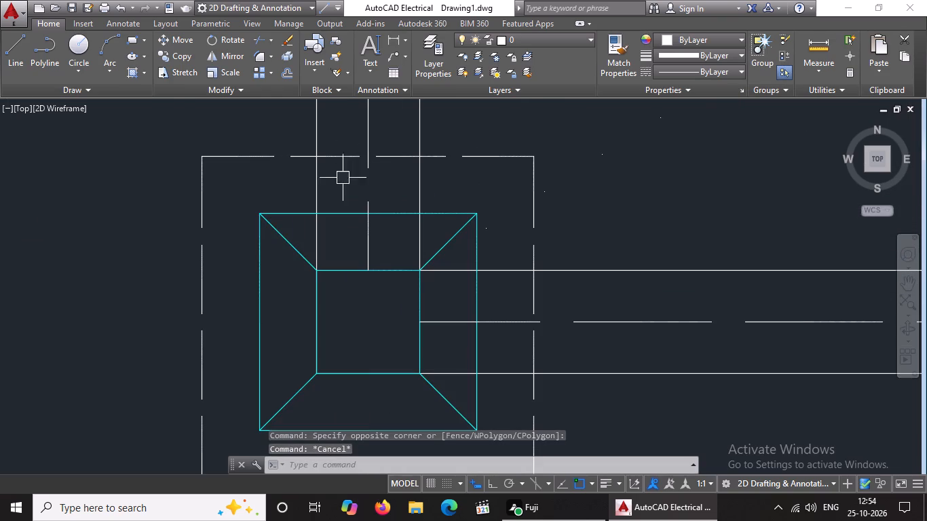
{"action": "left_click", "coordinate": [245, 198]}
{"action": "scroll", "coordinate": [426, 330], "scroll_direction": "down", "scroll_amount": 4}
{"action": "scroll", "coordinate": [436, 360], "scroll_direction": "up", "scroll_amount": 3}
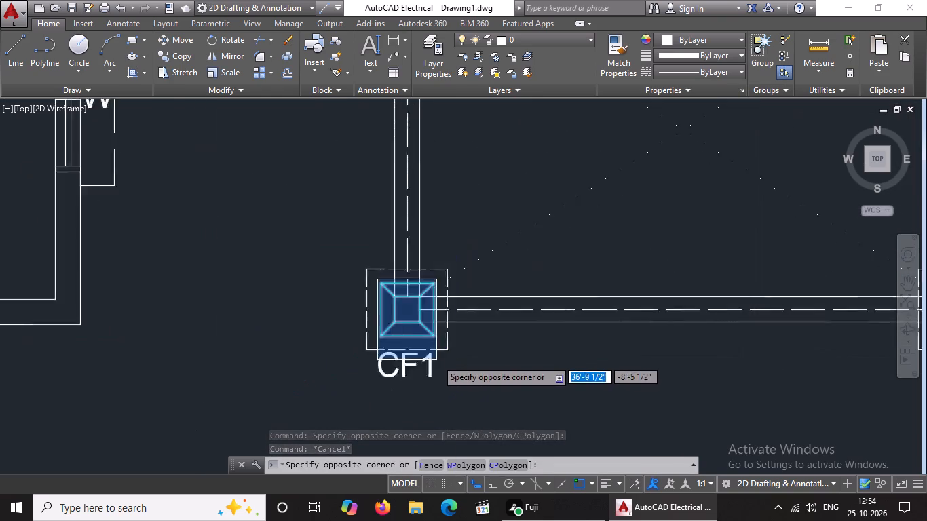
{"action": "left_click", "coordinate": [438, 311]}
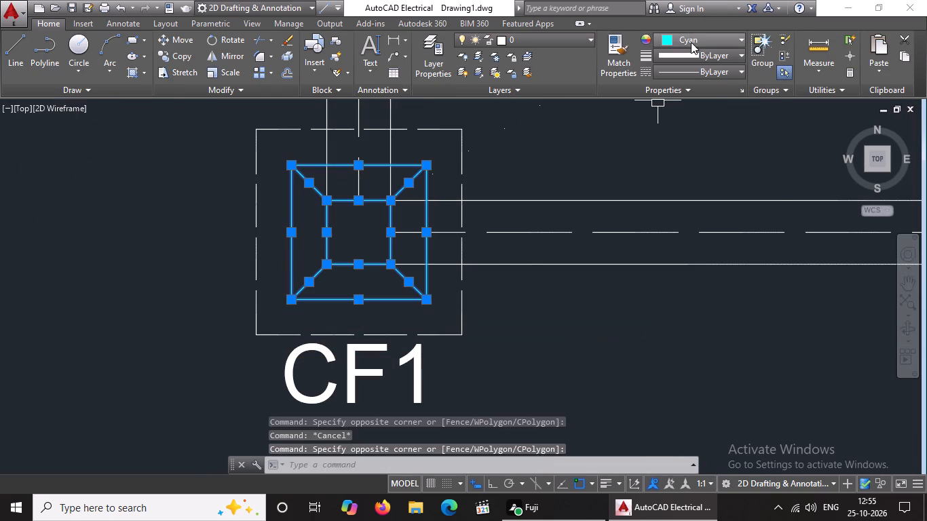
{"action": "left_click", "coordinate": [691, 42]}
{"action": "left_click", "coordinate": [659, 175]}
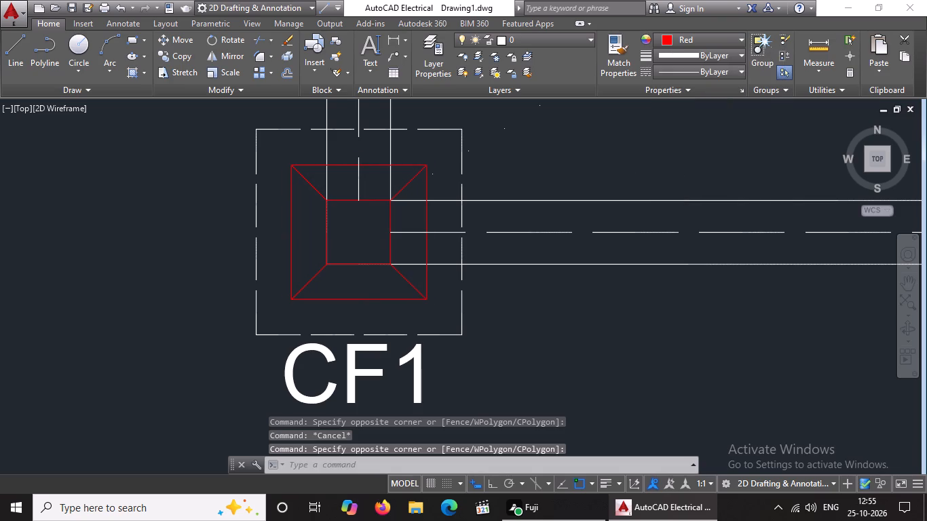
{"action": "key", "text": "Escape"}
Set the colour of the inner squares and diagonals to red on the middle footing of the foundation plan's southern row.
{"action": "scroll", "coordinate": [531, 223], "scroll_direction": "down", "scroll_amount": 2}
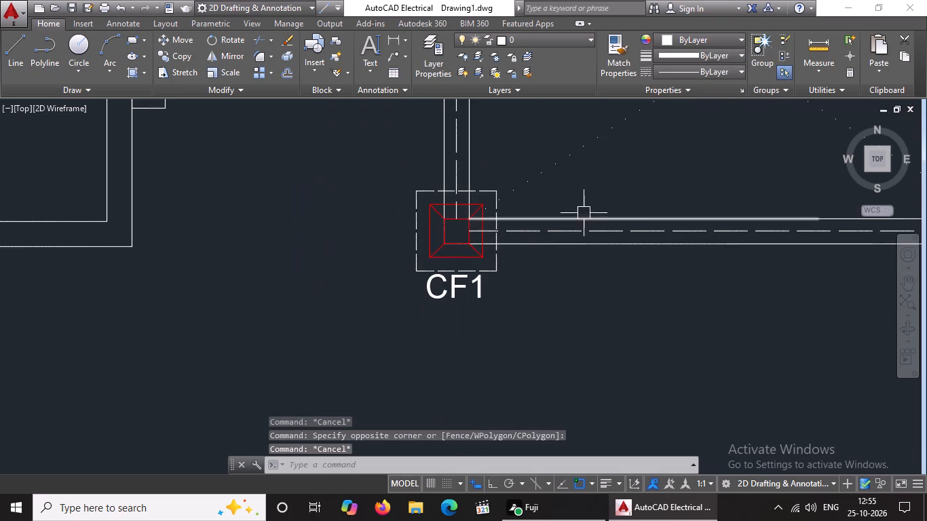
{"action": "middle_click_drag", "start_coordinate": [584, 213], "coordinate": [363, 244]}
{"action": "scroll", "coordinate": [865, 273], "scroll_direction": "down", "scroll_amount": 2}
{"action": "middle_click_drag", "start_coordinate": [836, 281], "coordinate": [509, 307]}
{"action": "key", "text": "Escape"}
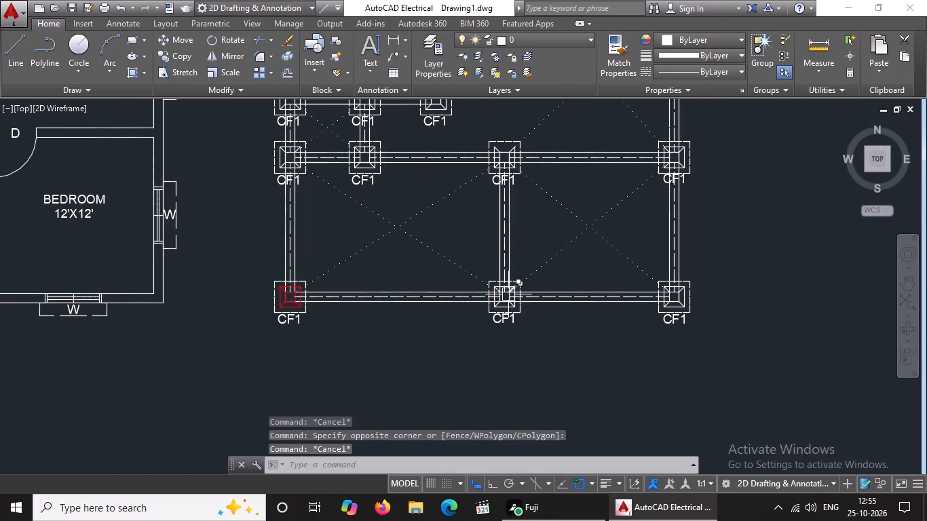
{"action": "scroll", "coordinate": [510, 297], "scroll_direction": "up", "scroll_amount": 4}
{"action": "left_click", "coordinate": [419, 206]}
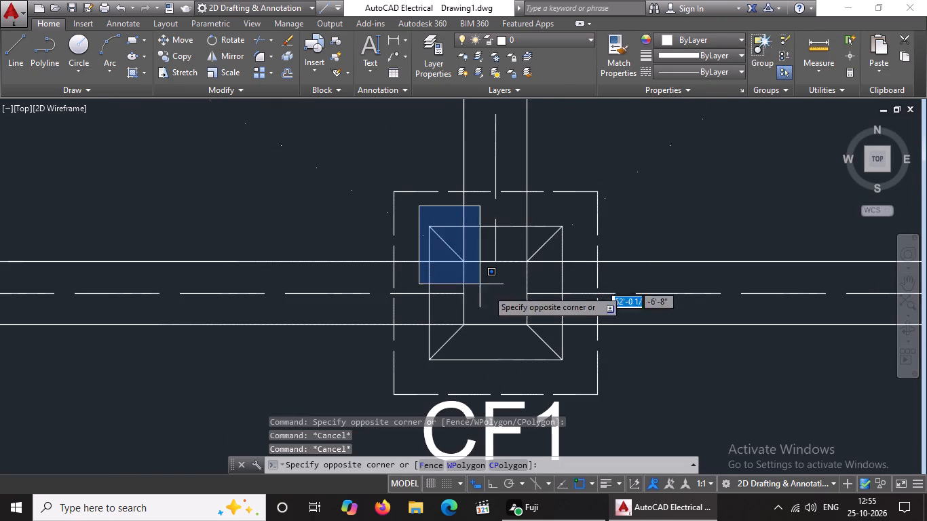
{"action": "left_click", "coordinate": [582, 370]}
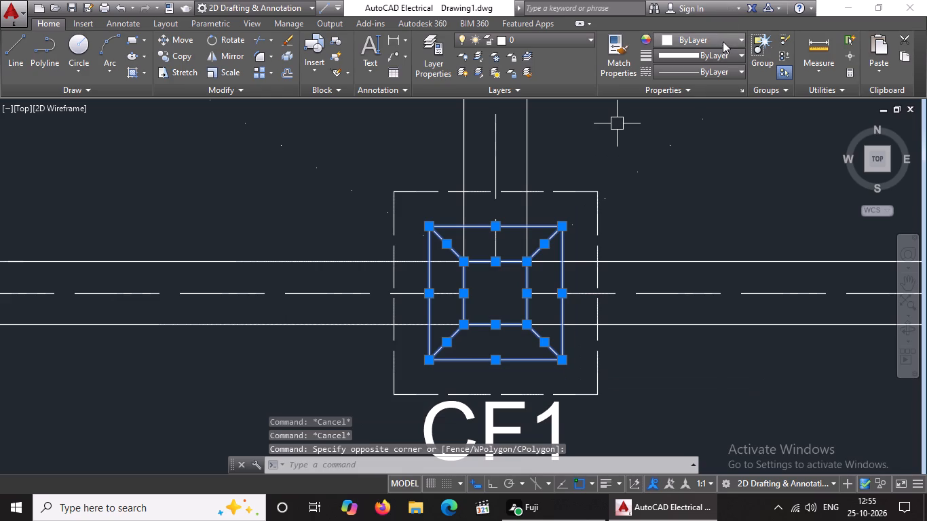
{"action": "left_click", "coordinate": [714, 42]}
{"action": "left_click", "coordinate": [664, 177]}
{"action": "key", "text": "Escape"}
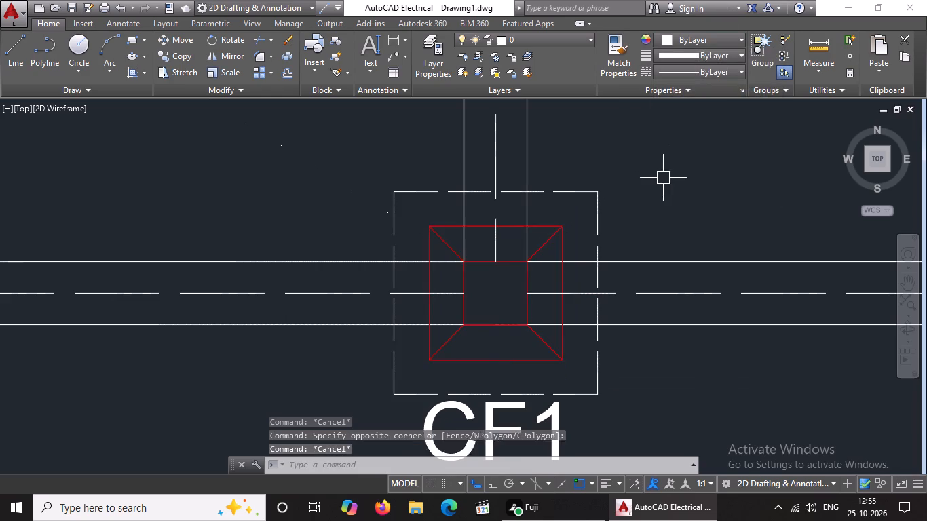
Set the colour of the inner squares and diagonals to red on the foundation plan's southeast corner footing.
{"action": "scroll", "coordinate": [662, 176], "scroll_direction": "down", "scroll_amount": 5}
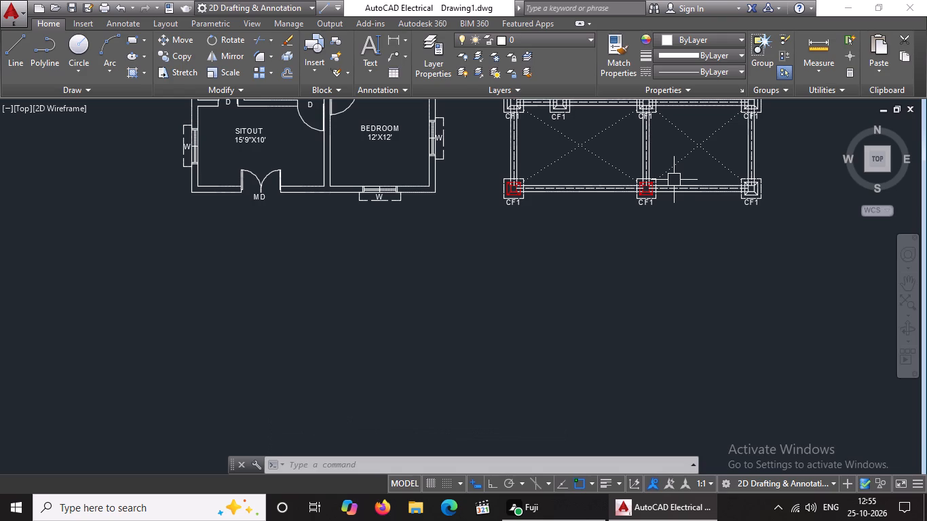
{"action": "scroll", "coordinate": [738, 194], "scroll_direction": "up", "scroll_amount": 3}
{"action": "scroll", "coordinate": [767, 148], "scroll_direction": "up", "scroll_amount": 2}
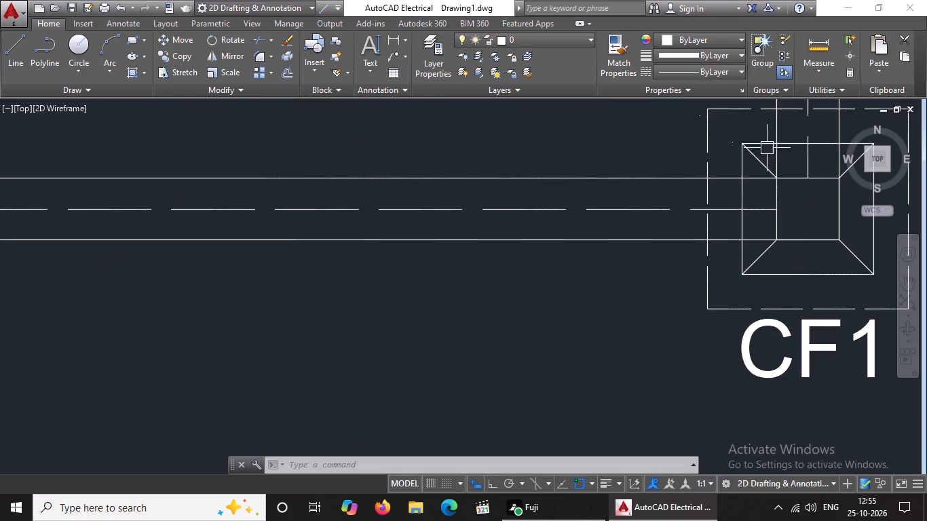
{"action": "left_click", "coordinate": [736, 128]}
{"action": "scroll", "coordinate": [742, 174], "scroll_direction": "down", "scroll_amount": 4}
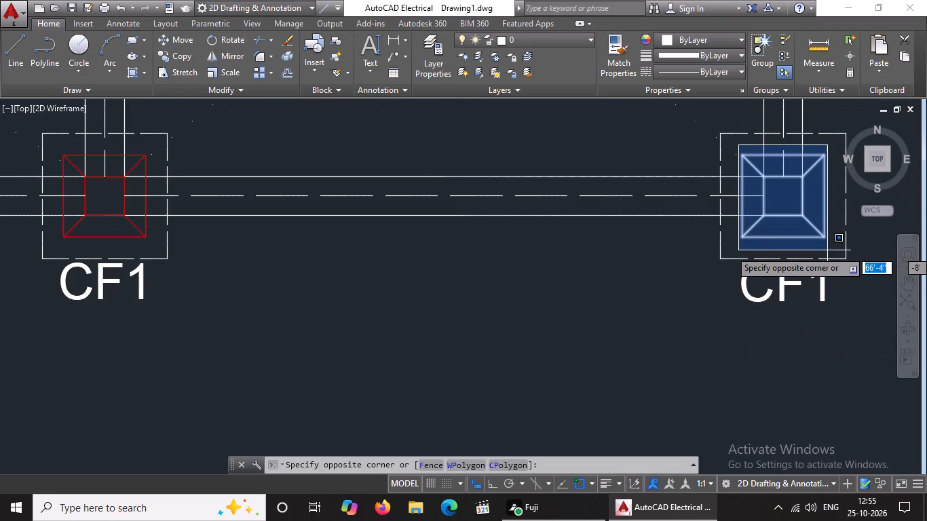
{"action": "left_click", "coordinate": [828, 250]}
{"action": "left_click", "coordinate": [710, 39]}
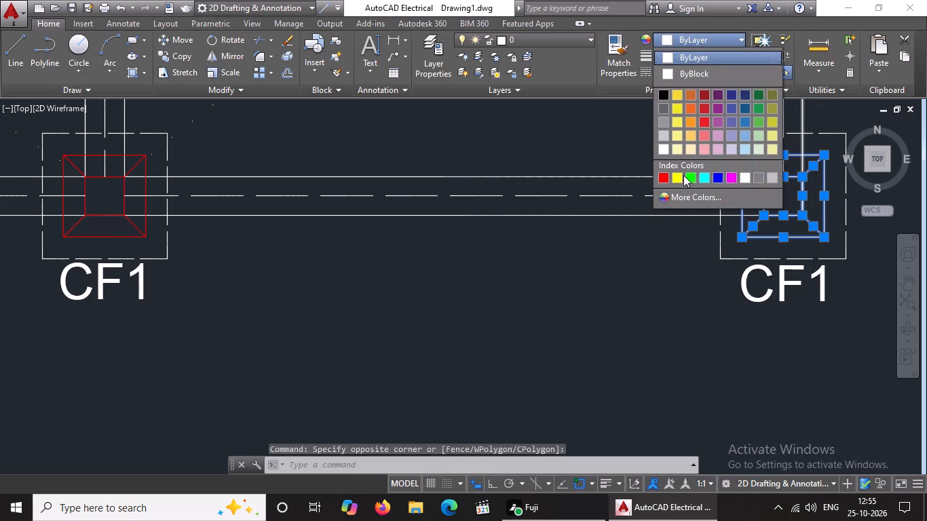
{"action": "left_click", "coordinate": [661, 176]}
{"action": "scroll", "coordinate": [554, 242], "scroll_direction": "down", "scroll_amount": 4}
{"action": "key", "text": "Escape"}
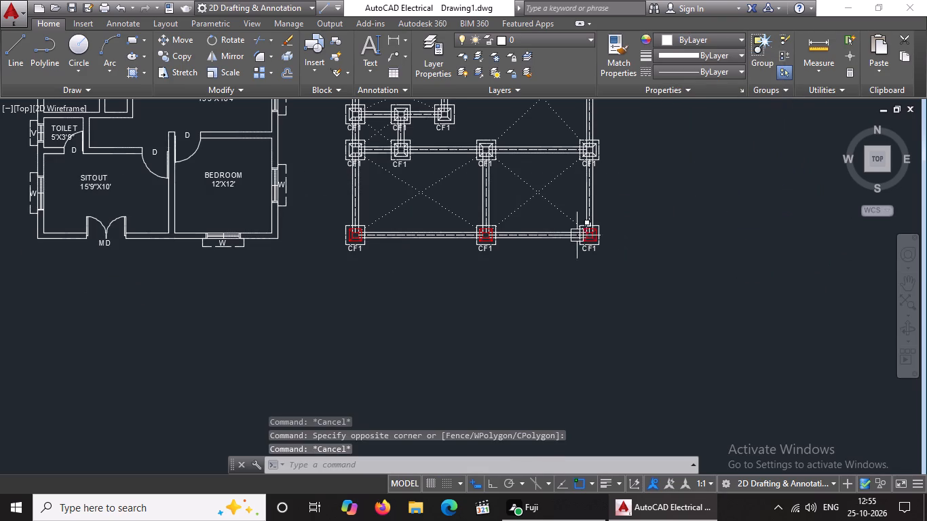
Set the colour of the inner squares and diagonals to red on the west-end footing of the foundation plan's second row from the south.
{"action": "middle_click_drag", "start_coordinate": [561, 230], "coordinate": [561, 305]}
{"action": "scroll", "coordinate": [364, 233], "scroll_direction": "up", "scroll_amount": 2}
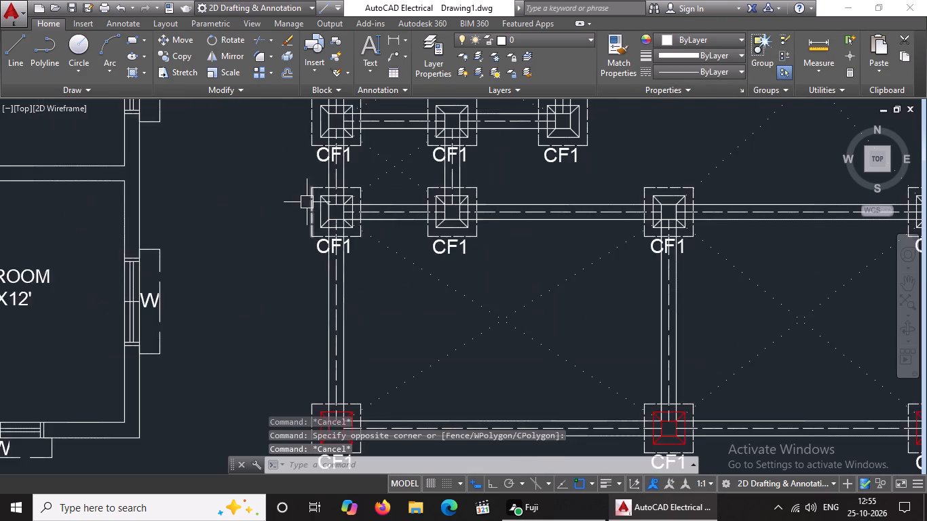
{"action": "scroll", "coordinate": [307, 202], "scroll_direction": "up", "scroll_amount": 2}
{"action": "scroll", "coordinate": [363, 180], "scroll_direction": "up", "scroll_amount": 2}
{"action": "left_click_drag", "start_coordinate": [261, 176], "coordinate": [272, 184]}
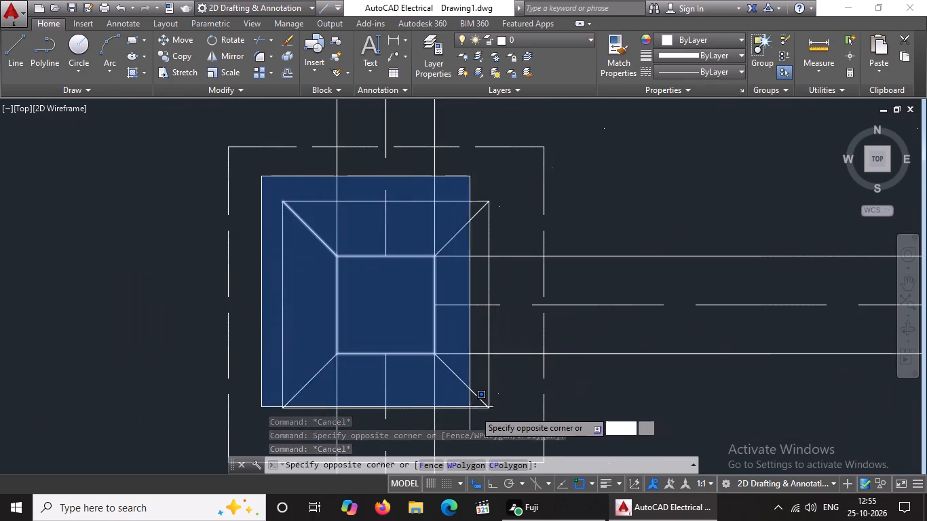
{"action": "left_click", "coordinate": [503, 422]}
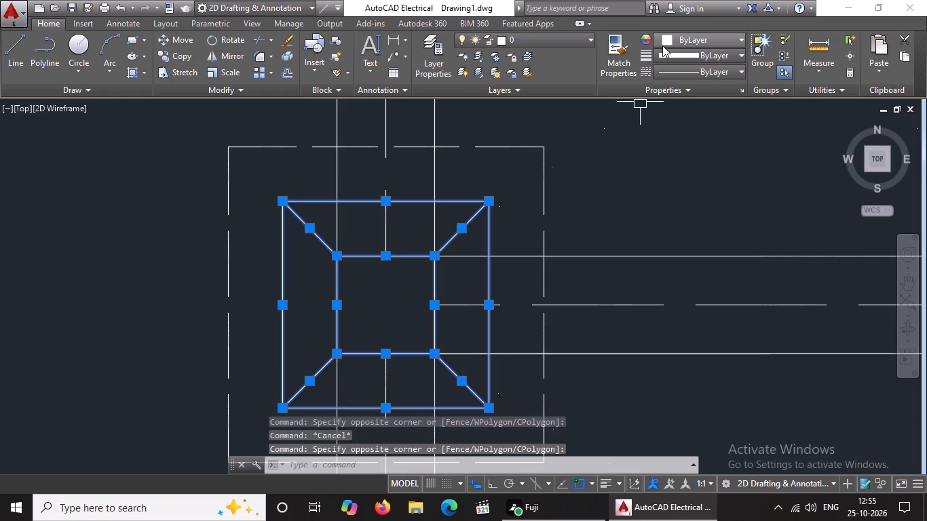
{"action": "left_click", "coordinate": [662, 45]}
{"action": "left_click", "coordinate": [661, 174]}
{"action": "scroll", "coordinate": [494, 199], "scroll_direction": "down", "scroll_amount": 4}
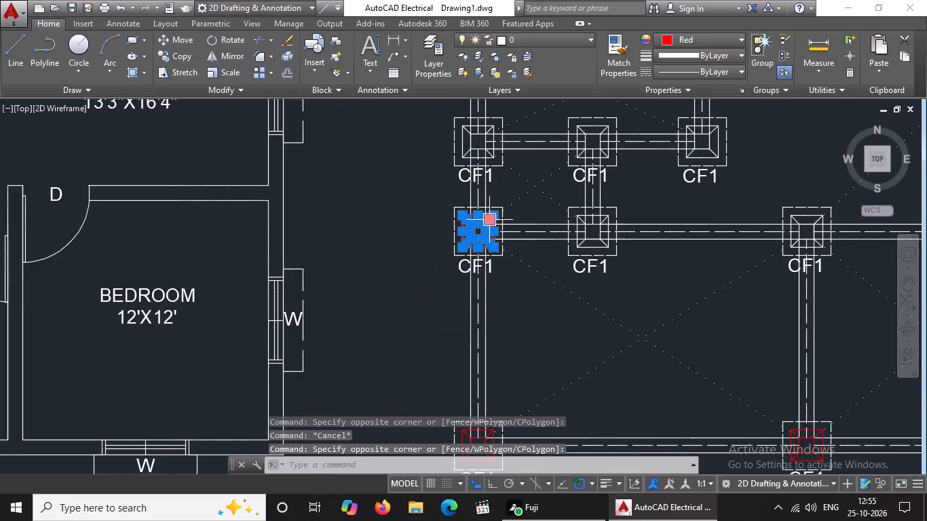
{"action": "key", "text": "Escape"}
{"action": "key", "text": "Escape"}
Set the colour of the inner squares and diagonals to red on the second footing from the west in the second row from the south.
{"action": "scroll", "coordinate": [488, 215], "scroll_direction": "down", "scroll_amount": 3}
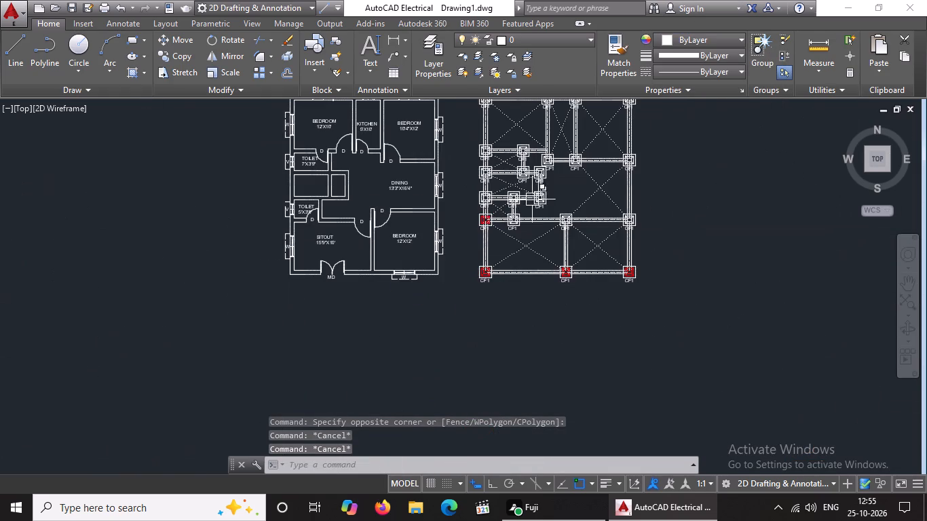
{"action": "scroll", "coordinate": [521, 228], "scroll_direction": "up", "scroll_amount": 4}
{"action": "scroll", "coordinate": [479, 174], "scroll_direction": "up", "scroll_amount": 2}
{"action": "scroll", "coordinate": [417, 159], "scroll_direction": "down", "scroll_amount": 4}
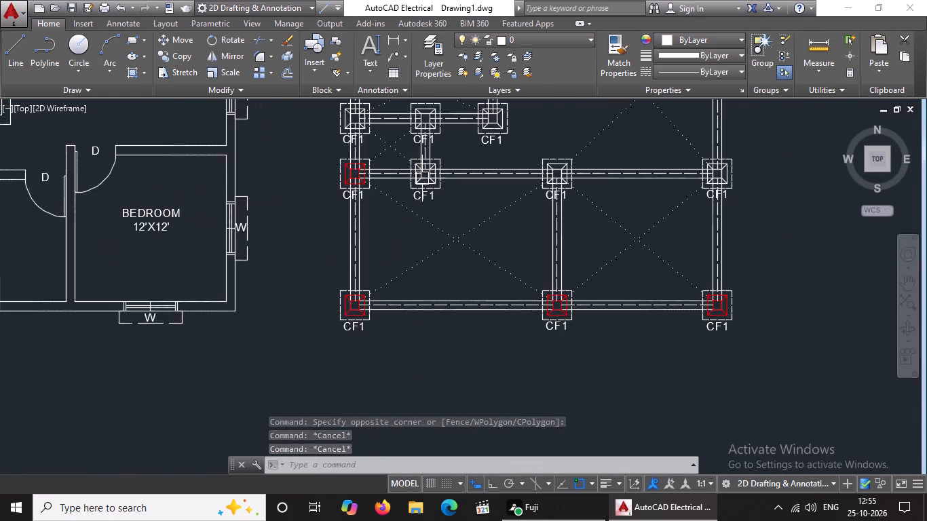
{"action": "scroll", "coordinate": [415, 156], "scroll_direction": "up", "scroll_amount": 5}
{"action": "left_click", "coordinate": [376, 192]}
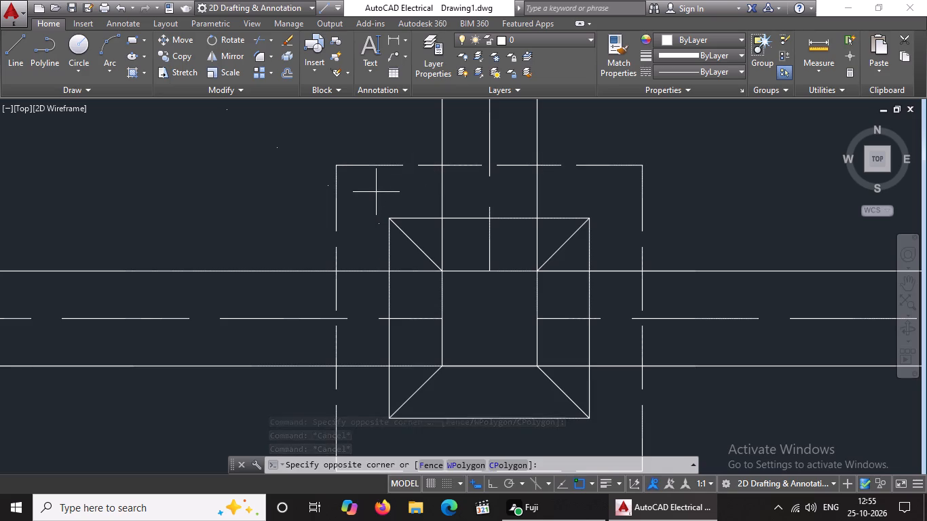
{"action": "left_click", "coordinate": [605, 431]}
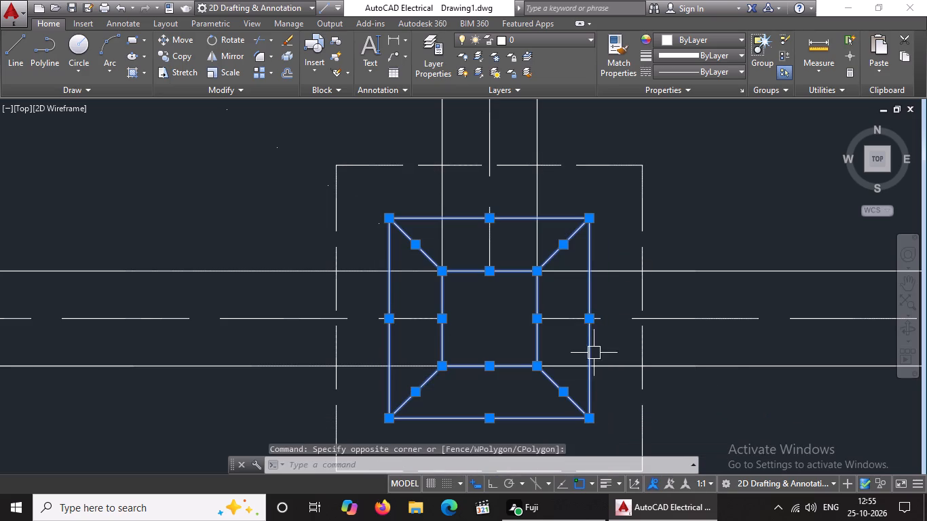
{"action": "left_click", "coordinate": [689, 42]}
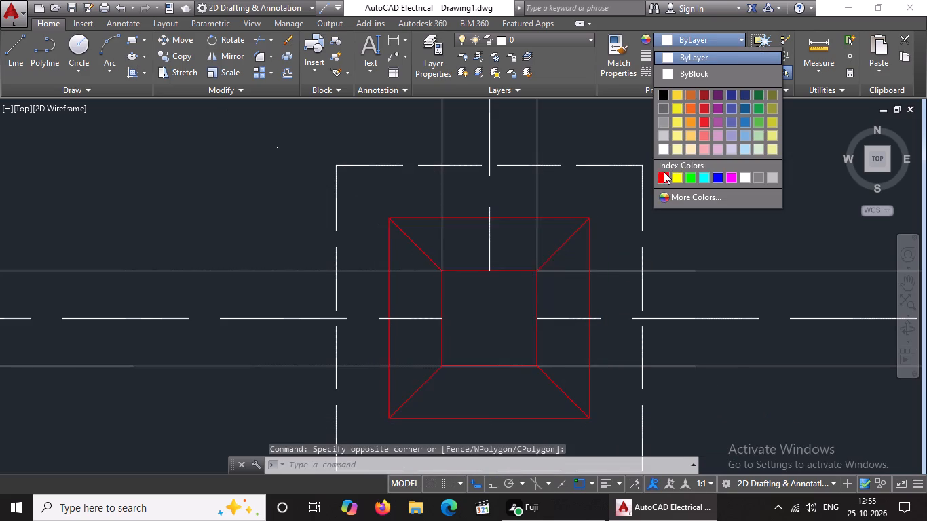
{"action": "left_click", "coordinate": [663, 171]}
{"action": "scroll", "coordinate": [544, 215], "scroll_direction": "down", "scroll_amount": 4}
{"action": "key", "text": "Escape"}
Set the colour of the inner squares and diagonals to red on the third footing from the west in the second row from the south.
{"action": "scroll", "coordinate": [580, 225], "scroll_direction": "down", "scroll_amount": 4}
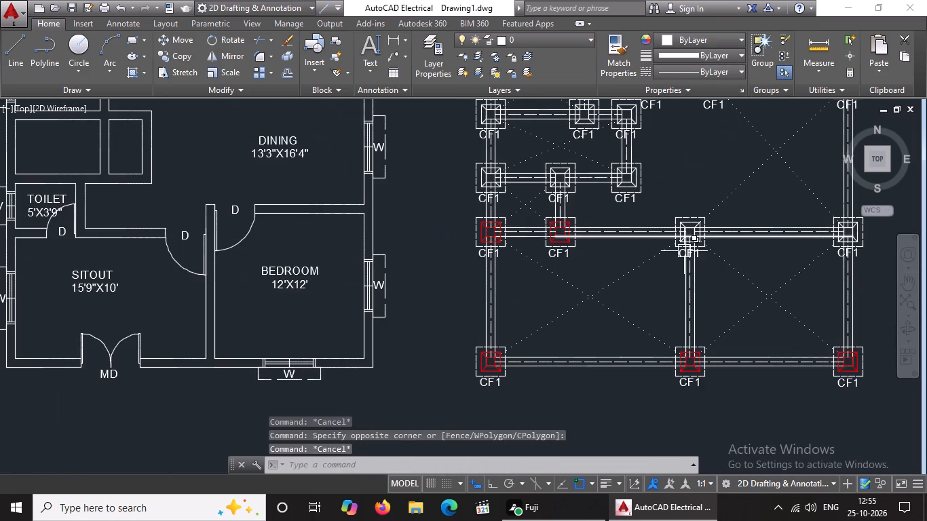
{"action": "scroll", "coordinate": [691, 236], "scroll_direction": "up", "scroll_amount": 6}
{"action": "scroll", "coordinate": [622, 182], "scroll_direction": "down", "scroll_amount": 4}
{"action": "scroll", "coordinate": [613, 169], "scroll_direction": "up", "scroll_amount": 3}
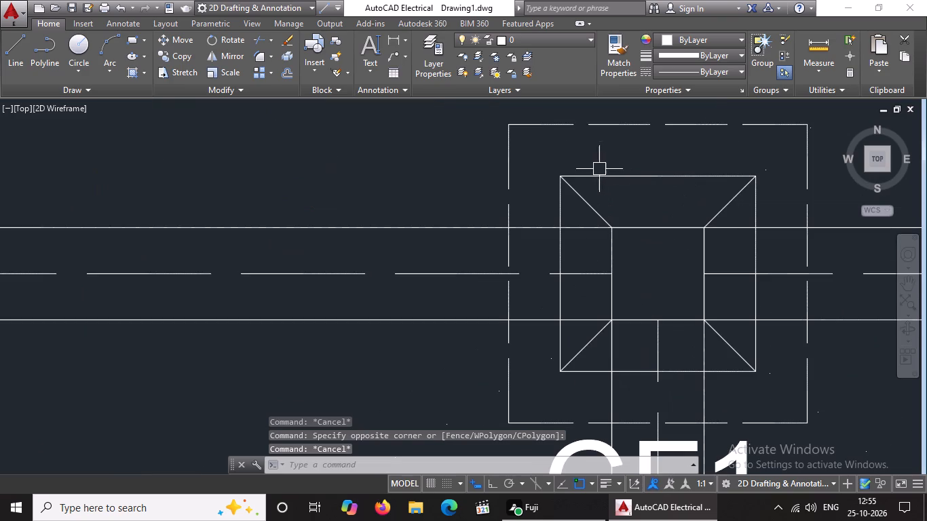
{"action": "left_click", "coordinate": [542, 144]}
{"action": "scroll", "coordinate": [607, 282], "scroll_direction": "down", "scroll_amount": 3}
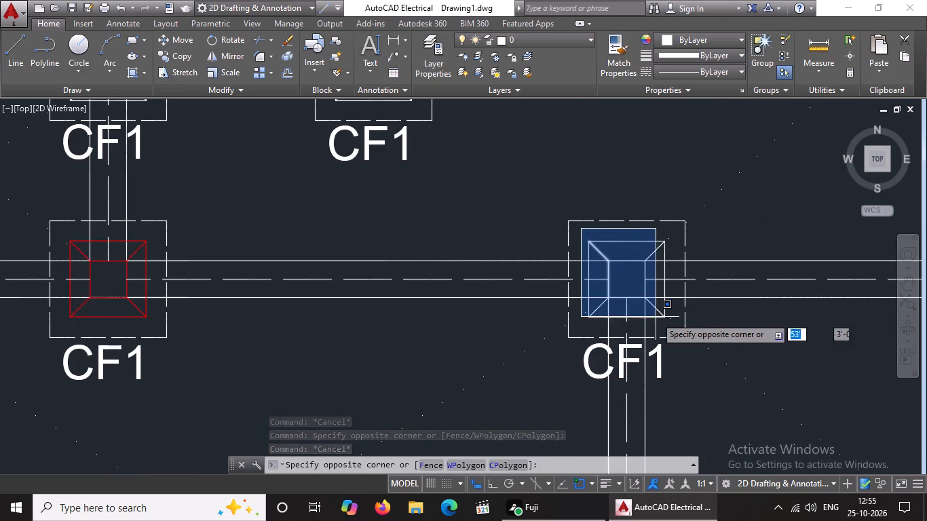
{"action": "left_click", "coordinate": [676, 326]}
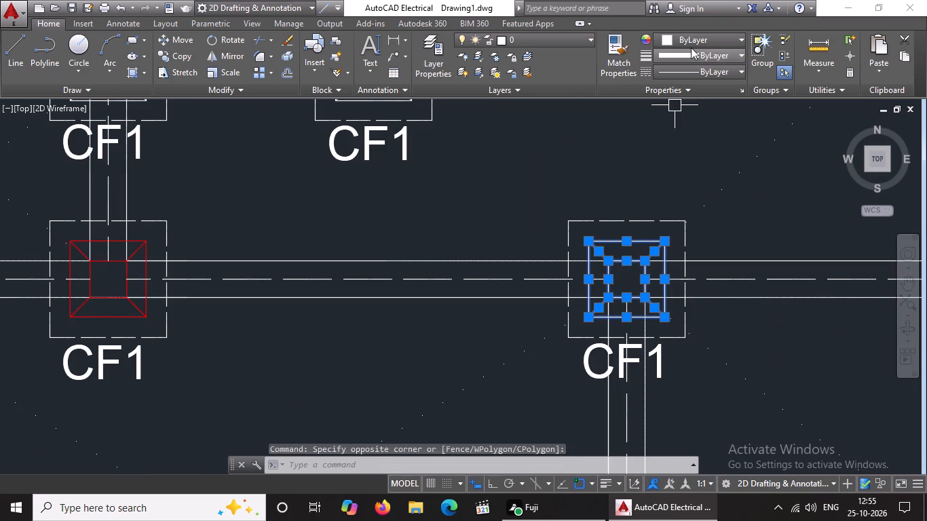
{"action": "left_click", "coordinate": [692, 41]}
{"action": "left_click", "coordinate": [662, 172]}
{"action": "scroll", "coordinate": [566, 220], "scroll_direction": "down", "scroll_amount": 5}
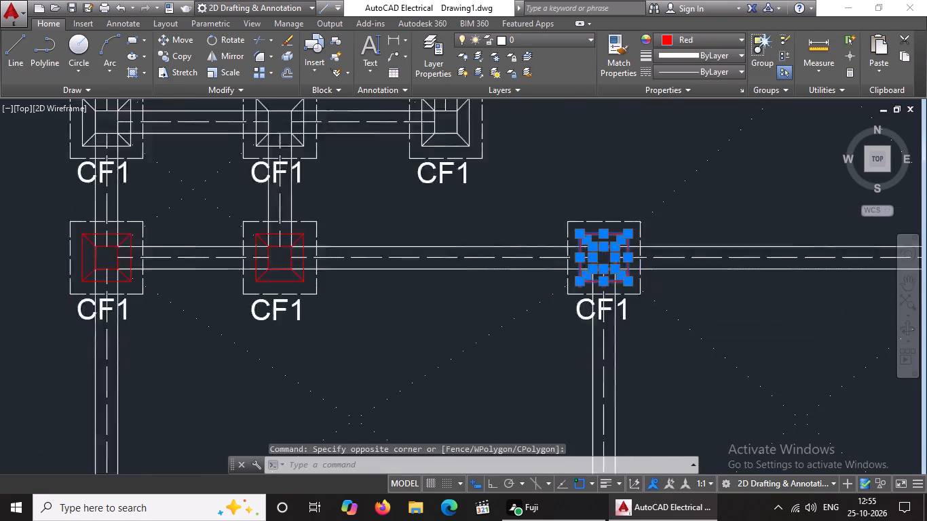
{"action": "key", "text": "Escape"}
{"action": "key", "text": "Escape"}
Set the colour of the inner squares and diagonals to red on the east-end footing of the second row from the south.
{"action": "scroll", "coordinate": [657, 239], "scroll_direction": "up", "scroll_amount": 3}
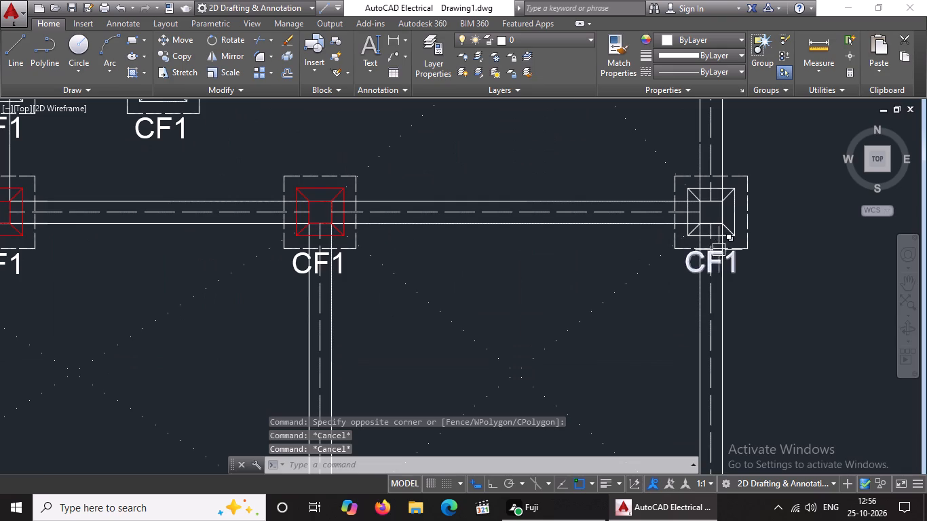
{"action": "scroll", "coordinate": [754, 216], "scroll_direction": "up", "scroll_amount": 2}
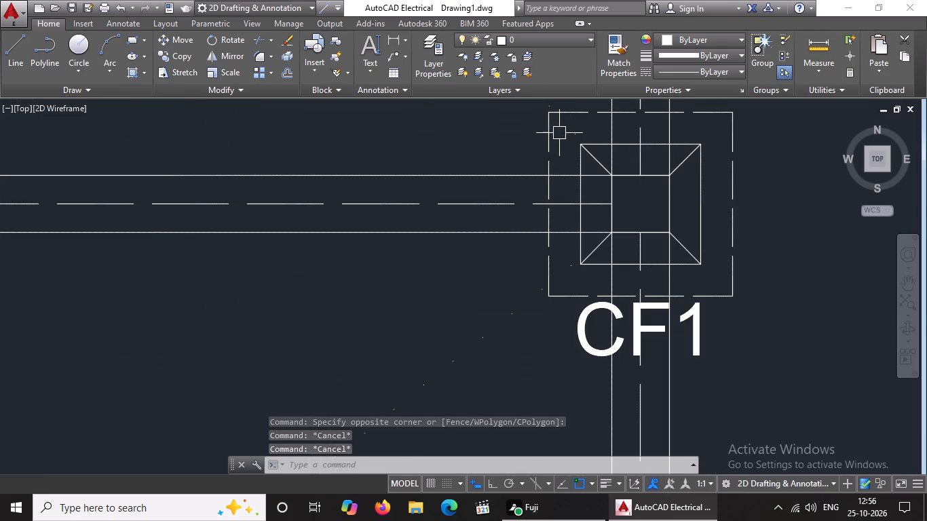
{"action": "left_click", "coordinate": [559, 133]}
{"action": "left_click_drag", "start_coordinate": [709, 274], "coordinate": [706, 266]}
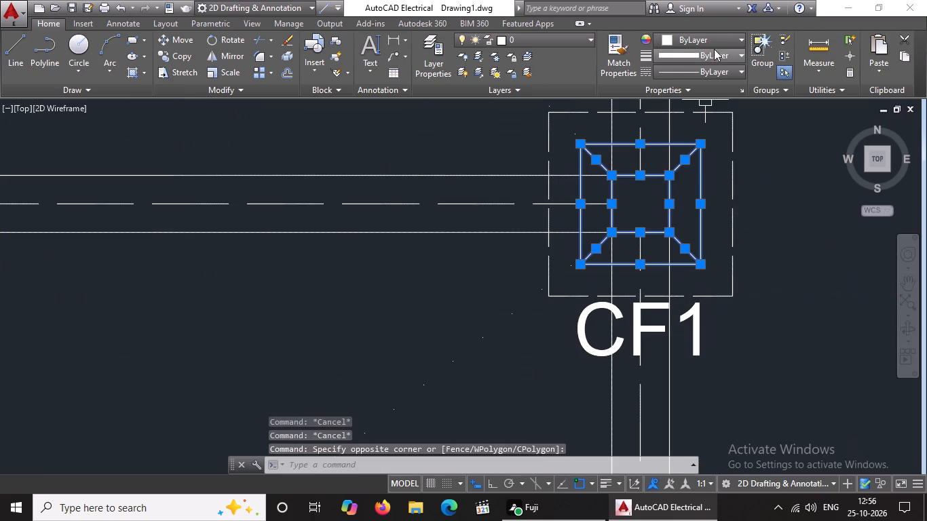
{"action": "left_click", "coordinate": [714, 38]}
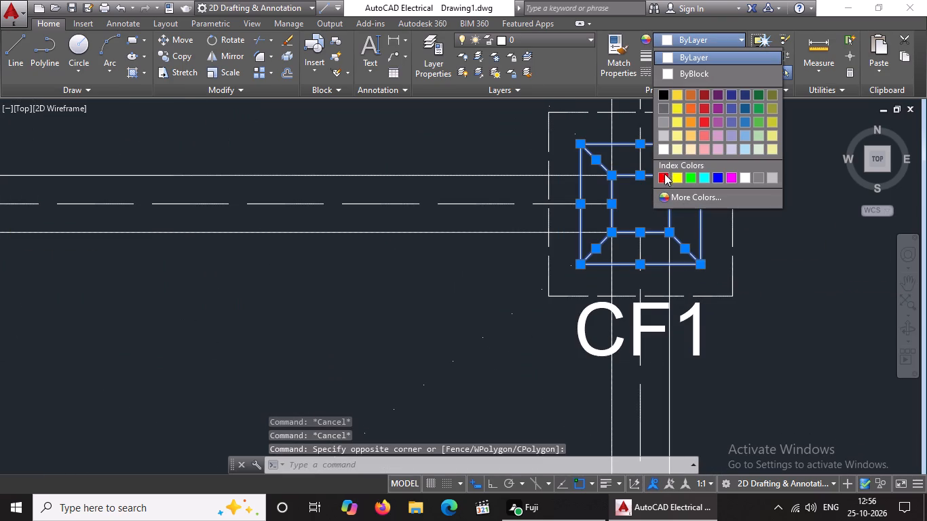
{"action": "left_click", "coordinate": [663, 179]}
{"action": "scroll", "coordinate": [629, 181], "scroll_direction": "down", "scroll_amount": 6}
{"action": "key", "text": "Escape"}
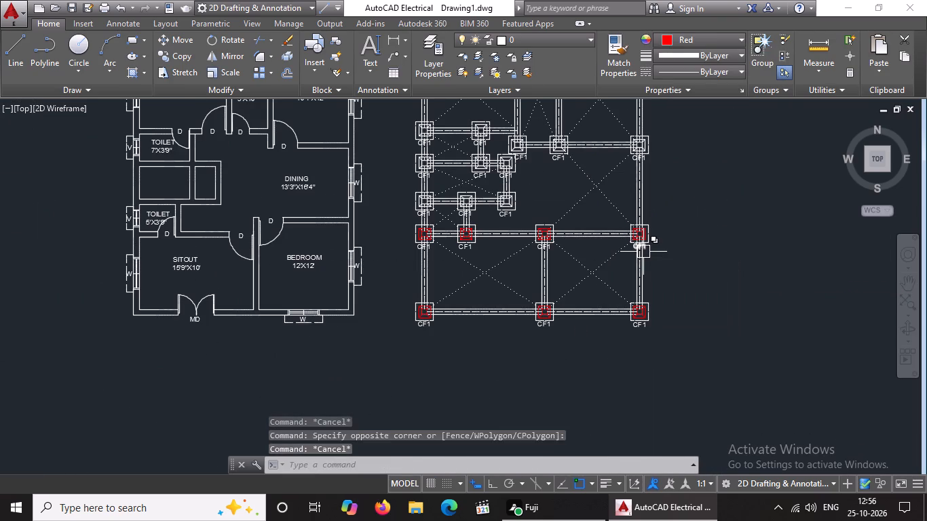
{"action": "key", "text": "Escape"}
Set the colour of the inner squares and diagonals to red on the west-end footing of the third row from the south.
{"action": "scroll", "coordinate": [421, 209], "scroll_direction": "up", "scroll_amount": 4}
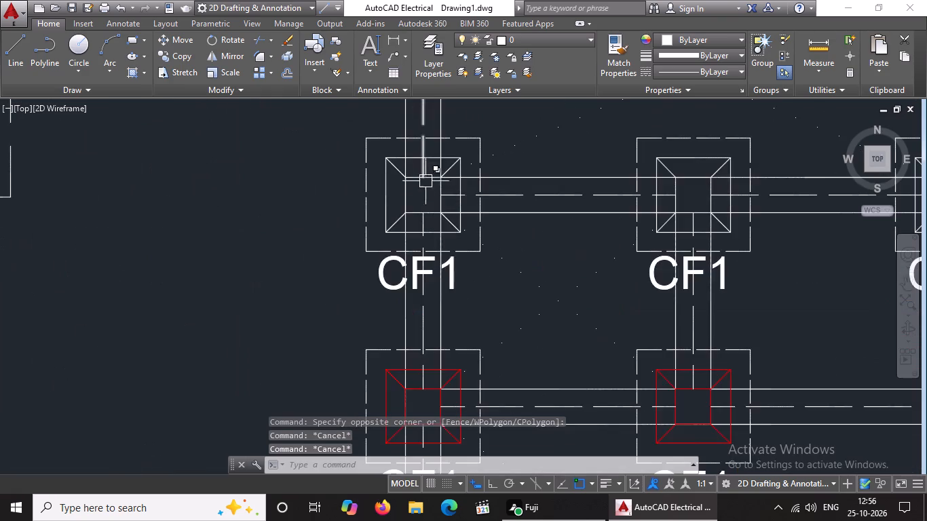
{"action": "scroll", "coordinate": [425, 168], "scroll_direction": "up", "scroll_amount": 1}
{"action": "left_click", "coordinate": [348, 136]}
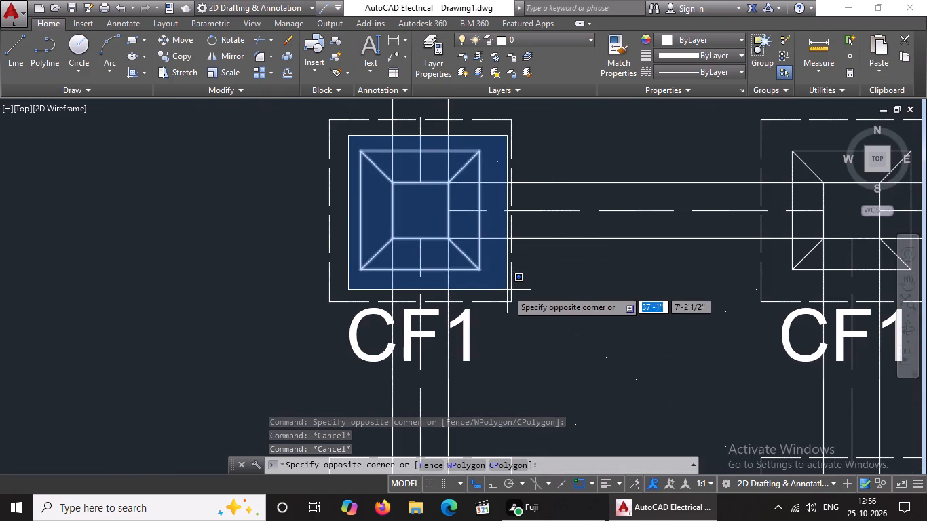
{"action": "left_click", "coordinate": [492, 282]}
{"action": "left_click", "coordinate": [684, 39]}
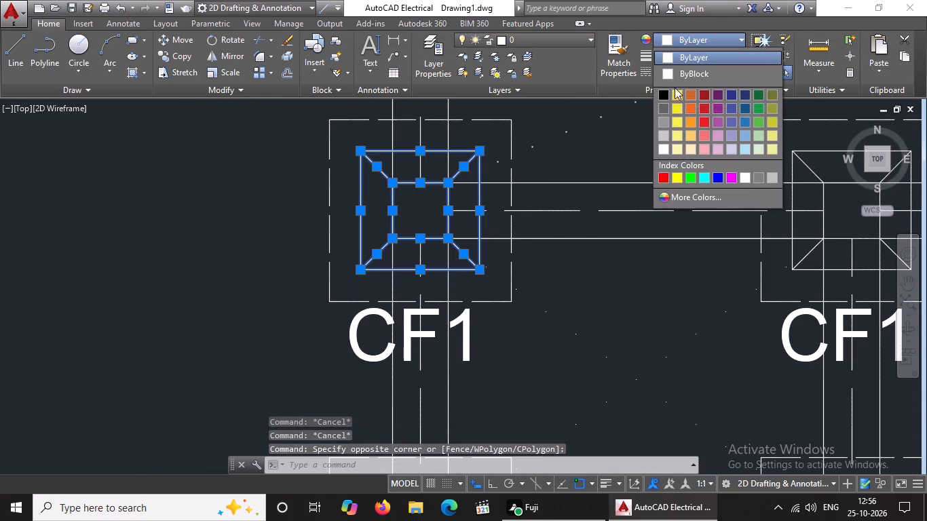
{"action": "left_click", "coordinate": [662, 174]}
{"action": "scroll", "coordinate": [582, 220], "scroll_direction": "down", "scroll_amount": 4}
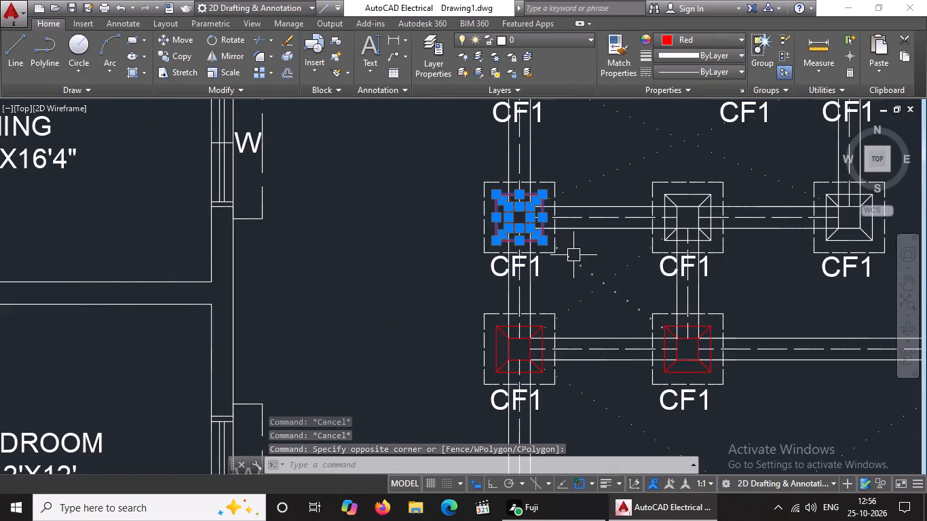
{"action": "key", "text": "Escape"}
Set the colour of the inner squares and diagonals to red on the middle footing of the third row from the south.
{"action": "scroll", "coordinate": [668, 235], "scroll_direction": "down", "scroll_amount": 3}
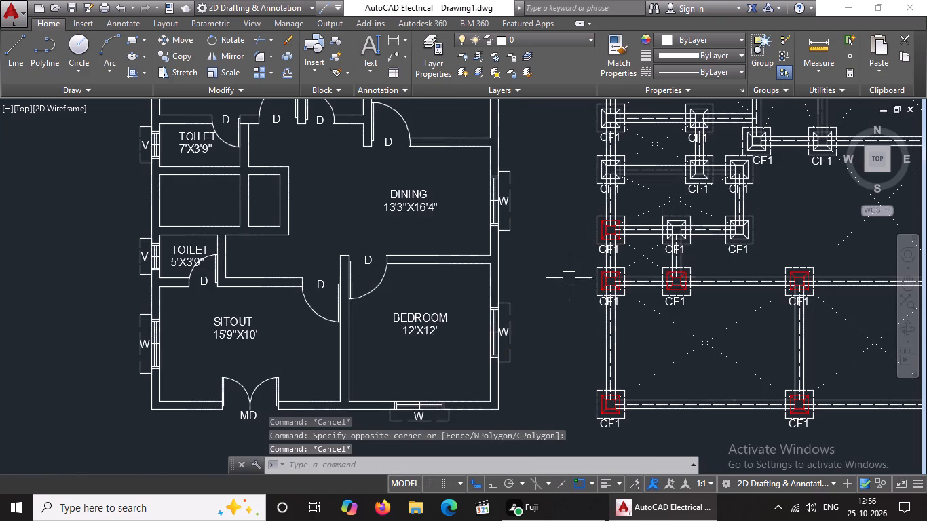
{"action": "scroll", "coordinate": [731, 235], "scroll_direction": "down", "scroll_amount": 2}
{"action": "scroll", "coordinate": [783, 231], "scroll_direction": "up", "scroll_amount": 3}
{"action": "scroll", "coordinate": [603, 255], "scroll_direction": "up", "scroll_amount": 2}
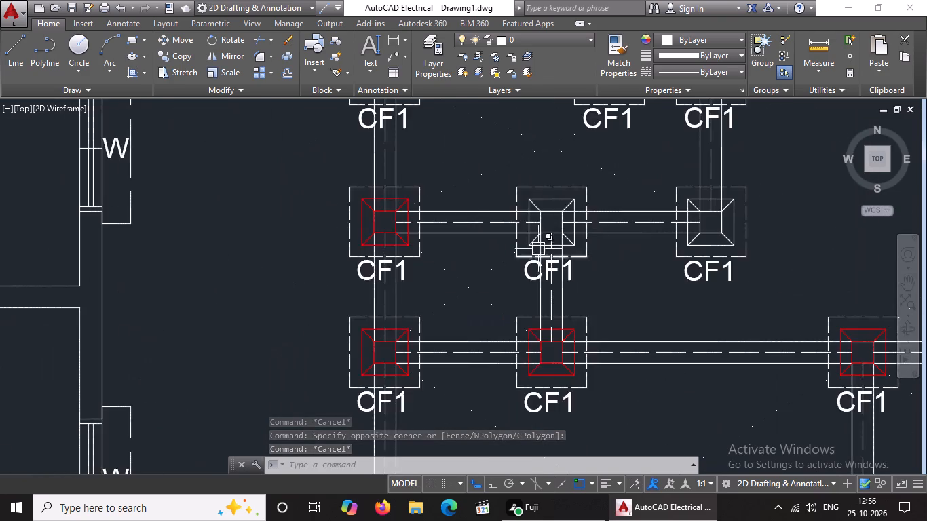
{"action": "scroll", "coordinate": [540, 245], "scroll_direction": "up", "scroll_amount": 3}
{"action": "scroll", "coordinate": [526, 154], "scroll_direction": "down", "scroll_amount": 3}
{"action": "scroll", "coordinate": [550, 172], "scroll_direction": "up", "scroll_amount": 2}
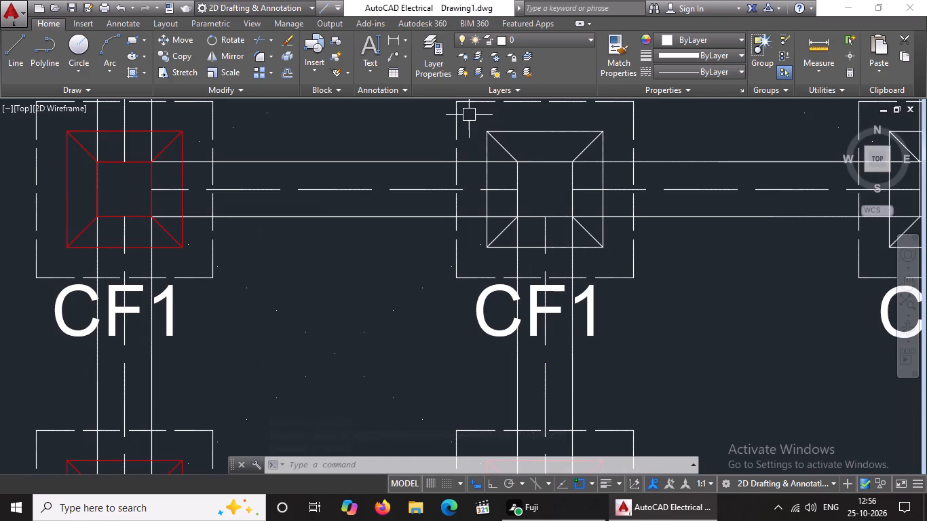
{"action": "left_click", "coordinate": [472, 121]}
{"action": "left_click", "coordinate": [610, 256]}
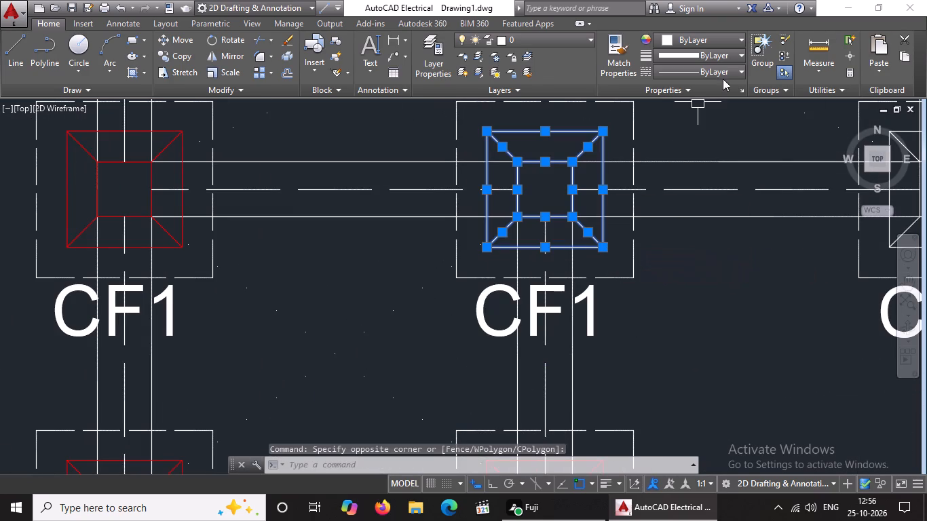
{"action": "left_click", "coordinate": [713, 39]}
{"action": "left_click", "coordinate": [660, 176]}
{"action": "scroll", "coordinate": [596, 184], "scroll_direction": "down", "scroll_amount": 4}
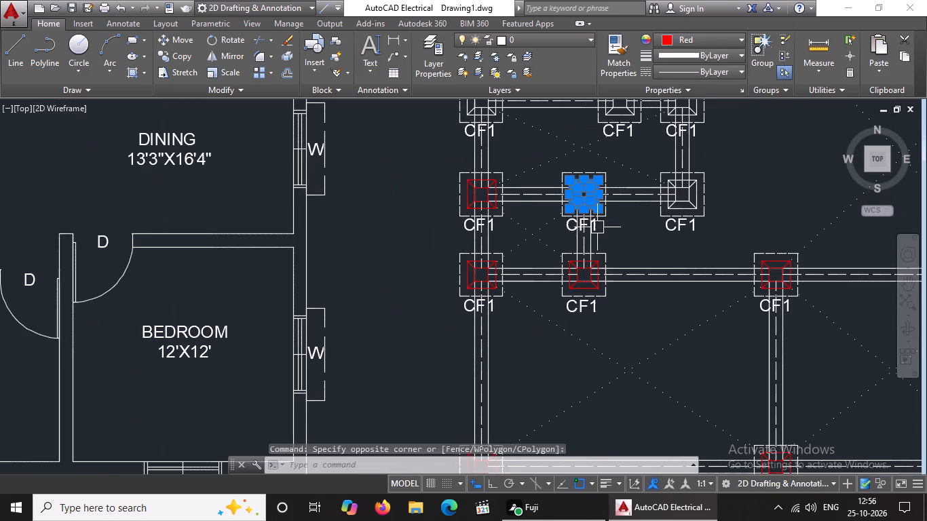
{"action": "key", "text": "Escape"}
Set the colour of the inner squares and diagonals to red on the east-end footing of the third row from the south.
{"action": "scroll", "coordinate": [719, 182], "scroll_direction": "up", "scroll_amount": 3}
{"action": "left_click", "coordinate": [493, 157]}
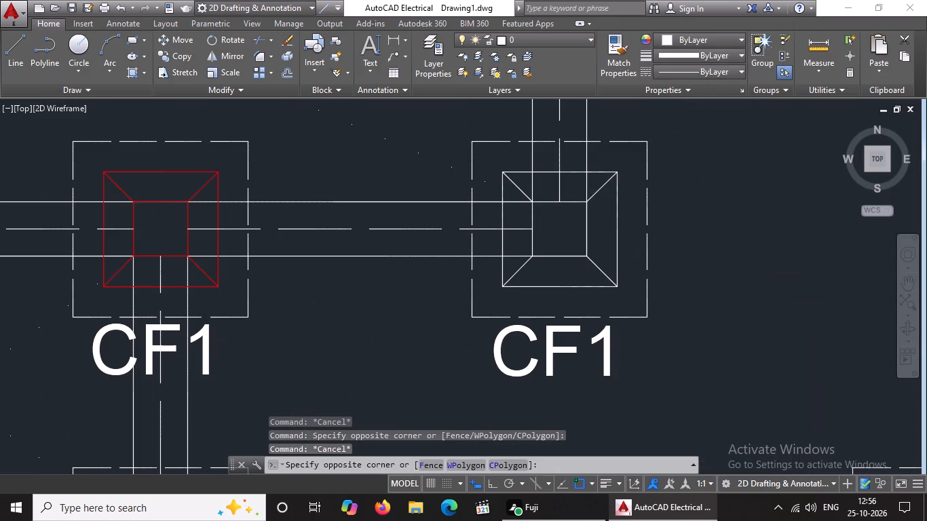
{"action": "left_click_drag", "start_coordinate": [628, 293], "coordinate": [630, 279]}
{"action": "left_click", "coordinate": [688, 43]}
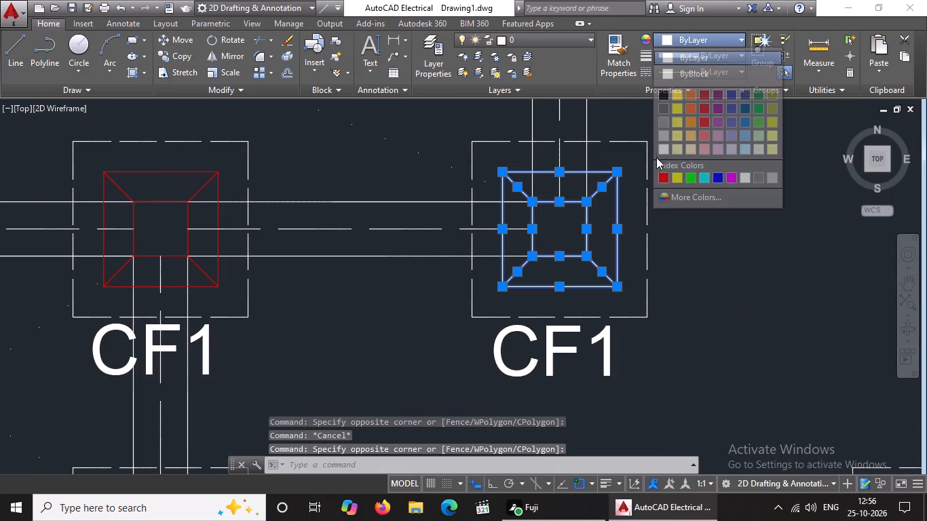
{"action": "left_click_drag", "start_coordinate": [666, 174], "coordinate": [665, 180]}
{"action": "scroll", "coordinate": [490, 248], "scroll_direction": "down", "scroll_amount": 6}
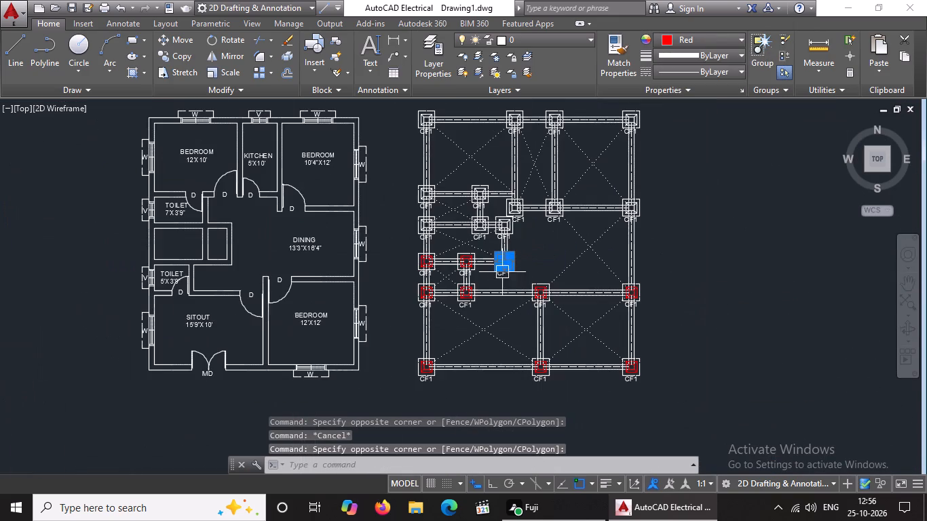
{"action": "key", "text": "Escape"}
Set the colour of the inner squares and diagonals to red on the west-end footing of the fourth row from the south.
{"action": "scroll", "coordinate": [451, 223], "scroll_direction": "up", "scroll_amount": 3}
{"action": "scroll", "coordinate": [357, 229], "scroll_direction": "up", "scroll_amount": 2}
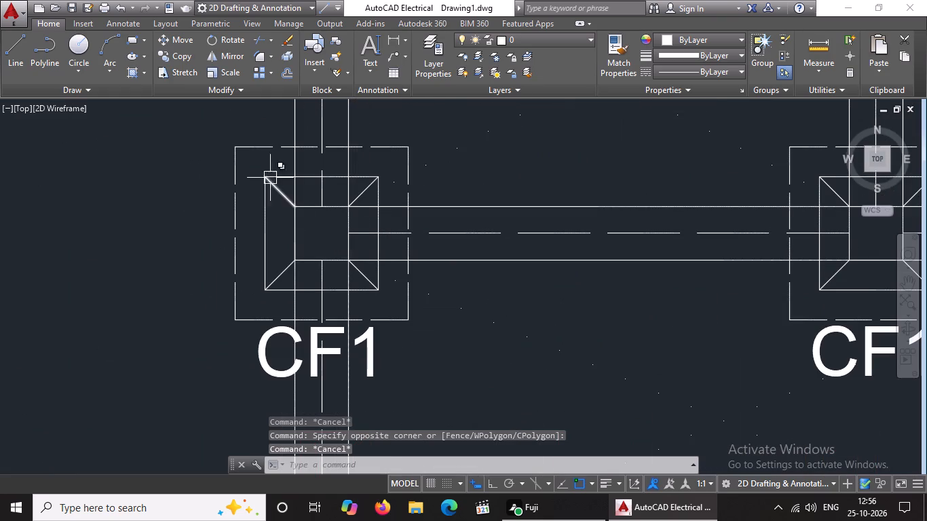
{"action": "left_click", "coordinate": [250, 168]}
{"action": "left_click", "coordinate": [384, 301]}
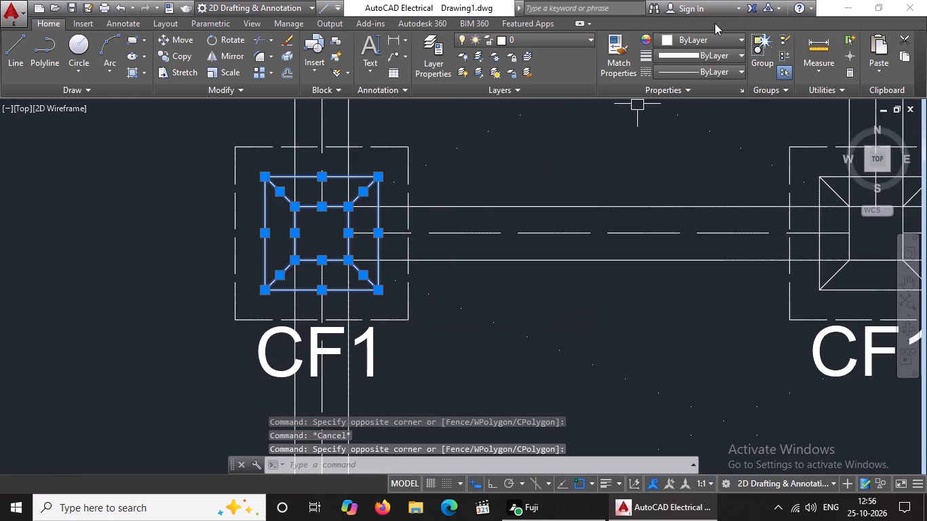
{"action": "left_click", "coordinate": [712, 38]}
{"action": "left_click", "coordinate": [666, 177]}
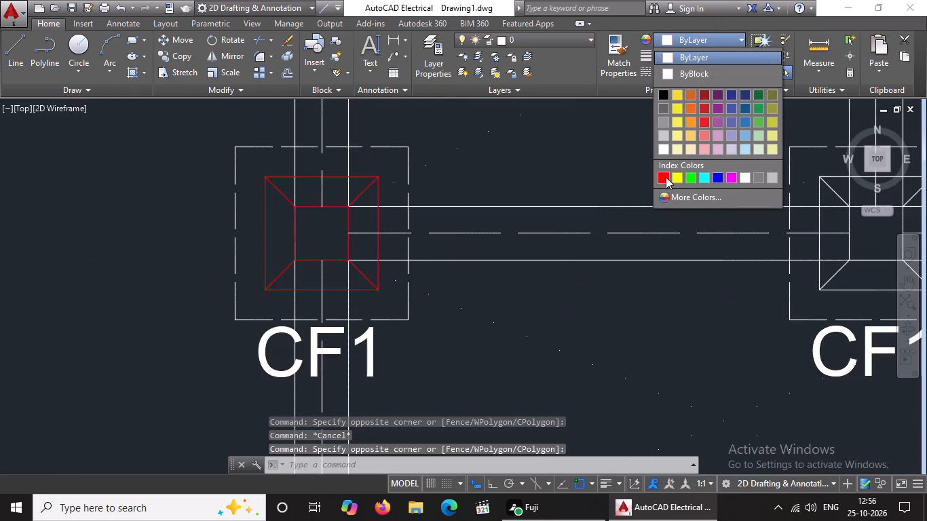
{"action": "scroll", "coordinate": [580, 239], "scroll_direction": "down", "scroll_amount": 3}
{"action": "key", "text": "Escape"}
{"action": "key", "text": "Escape"}
Set the colour of the inner squares and diagonals to red on the middle footing of the fourth row from the south.
{"action": "scroll", "coordinate": [651, 242], "scroll_direction": "up", "scroll_amount": 3}
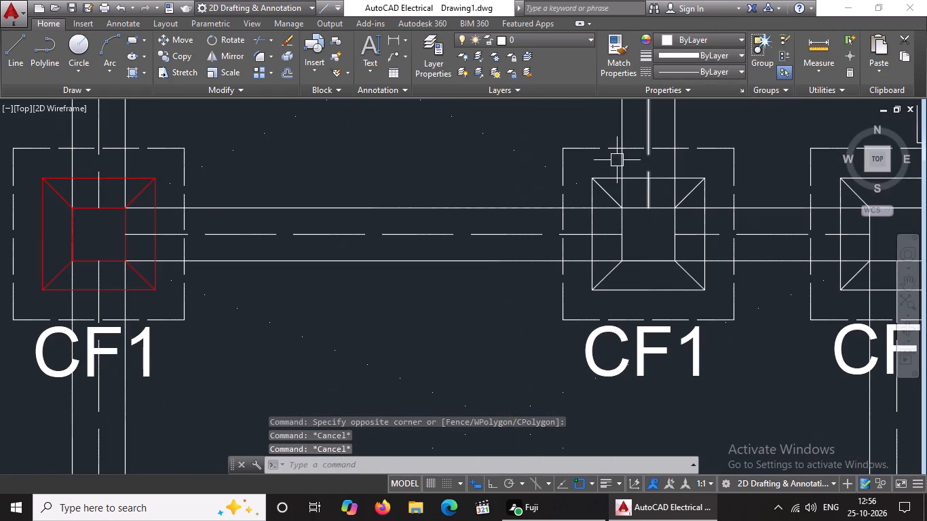
{"action": "left_click", "coordinate": [584, 166]}
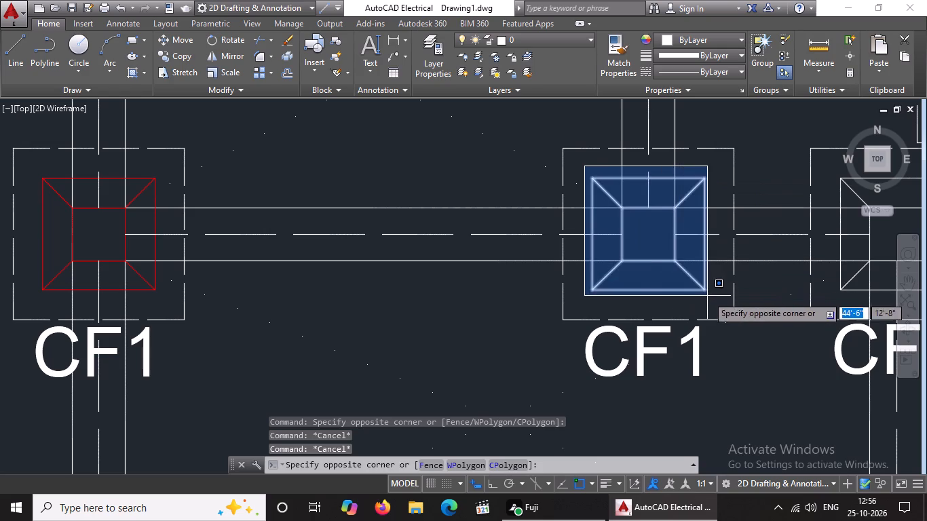
{"action": "left_click", "coordinate": [707, 296]}
{"action": "left_click", "coordinate": [714, 41]}
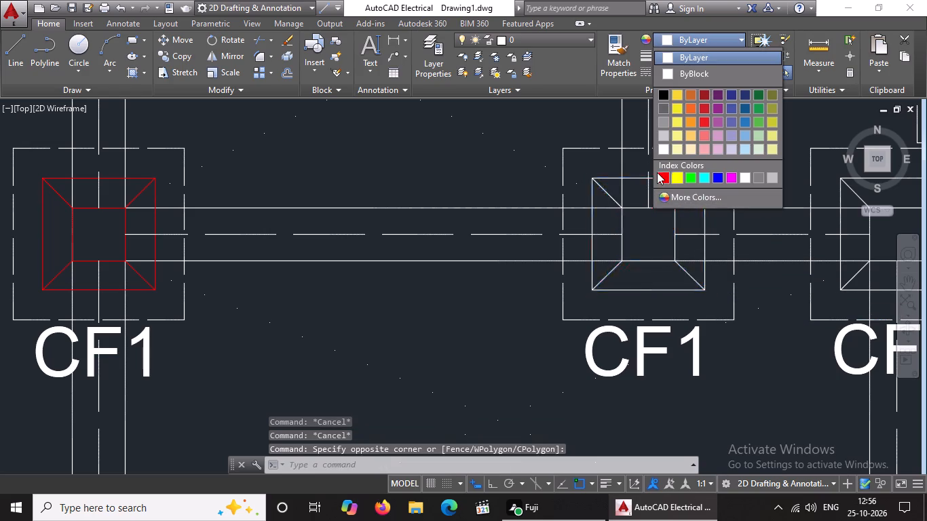
{"action": "left_click", "coordinate": [657, 172]}
{"action": "scroll", "coordinate": [641, 191], "scroll_direction": "down", "scroll_amount": 6}
{"action": "key", "text": "Escape"}
Set the colour of the inner squares and diagonals to red on the east-end footing of the fourth row from the south.
{"action": "scroll", "coordinate": [682, 189], "scroll_direction": "up", "scroll_amount": 3}
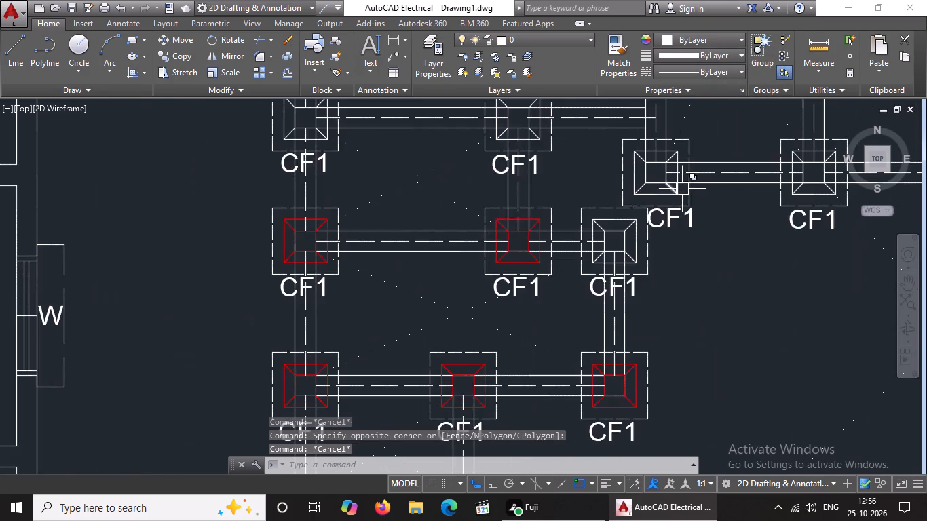
{"action": "scroll", "coordinate": [650, 248], "scroll_direction": "up", "scroll_amount": 2}
{"action": "left_click", "coordinate": [486, 159]}
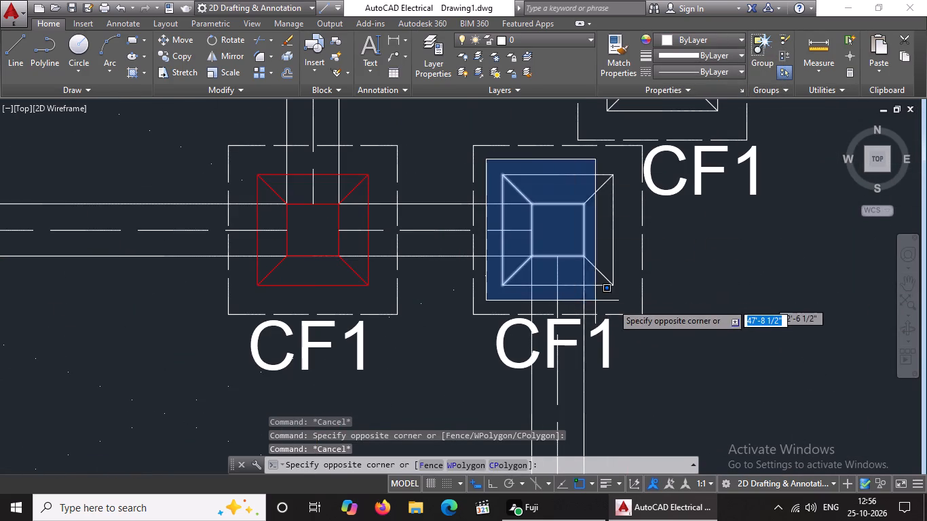
{"action": "left_click", "coordinate": [622, 295]}
{"action": "left_click", "coordinate": [680, 40]}
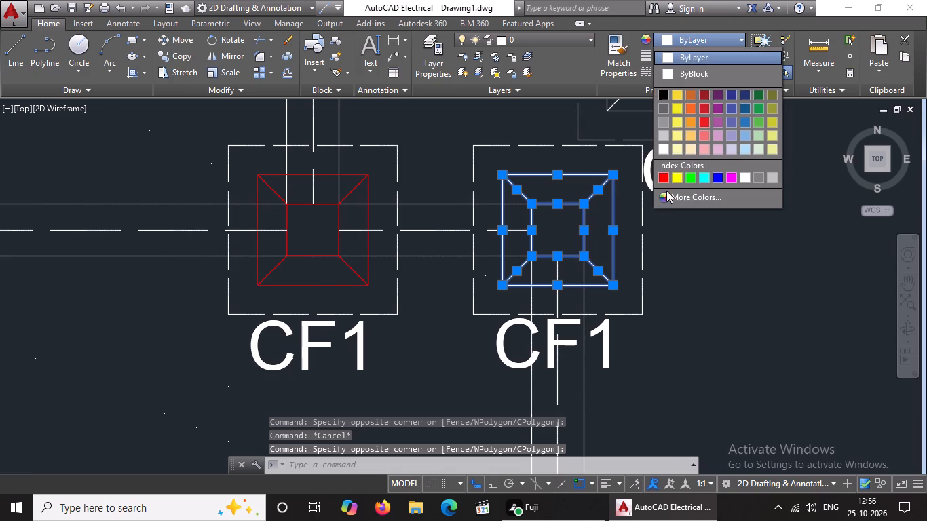
{"action": "left_click", "coordinate": [663, 176]}
{"action": "scroll", "coordinate": [599, 189], "scroll_direction": "down", "scroll_amount": 5}
{"action": "key", "text": "Escape"}
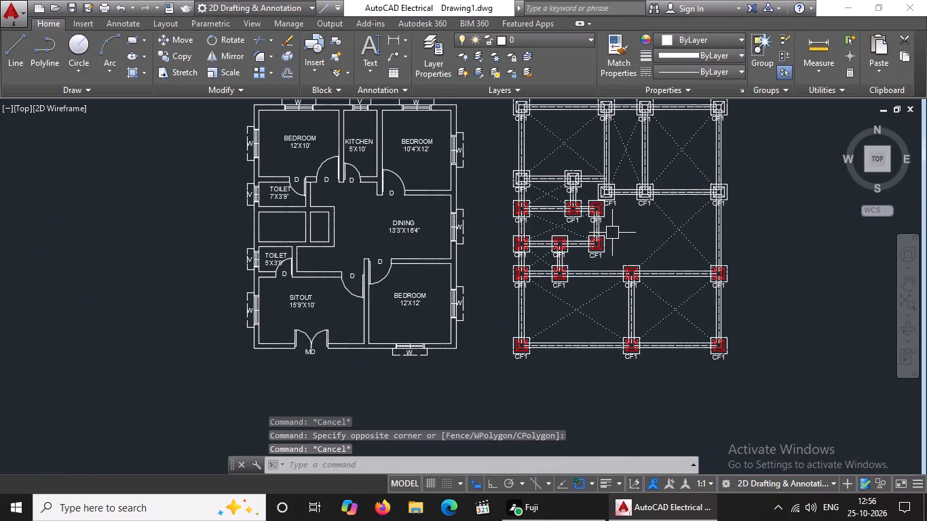
Set the inner squares and diagonals to red on the west-wall footing directly north of the fourth row's west-end footing.
{"action": "scroll", "coordinate": [547, 182], "scroll_direction": "up", "scroll_amount": 3}
{"action": "scroll", "coordinate": [455, 157], "scroll_direction": "up", "scroll_amount": 2}
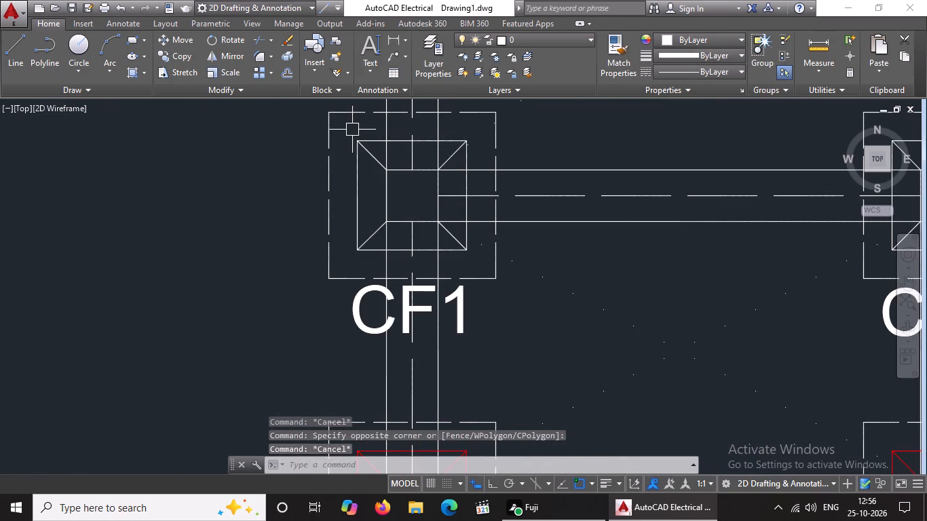
{"action": "left_click", "coordinate": [352, 129]}
{"action": "left_click", "coordinate": [481, 263]}
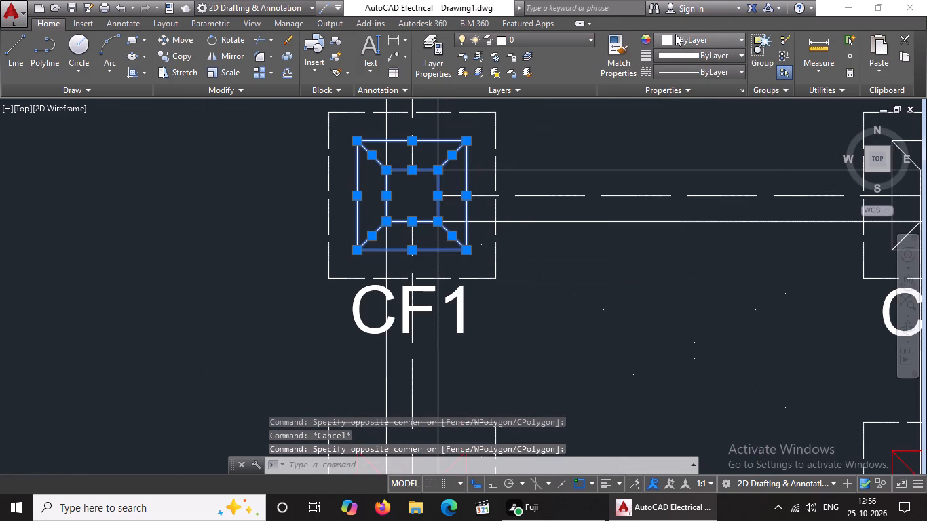
{"action": "left_click", "coordinate": [675, 34]}
{"action": "left_click", "coordinate": [661, 176]}
{"action": "scroll", "coordinate": [576, 209], "scroll_direction": "down", "scroll_amount": 5}
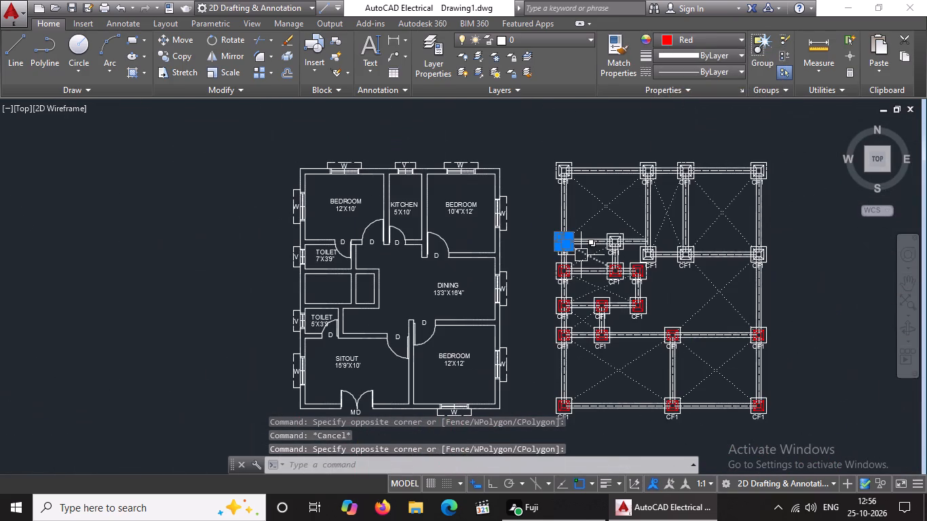
{"action": "key", "text": "Escape"}
Set the inner squares and diagonals to red on the footing directly north of the fourth row's middle footing.
{"action": "scroll", "coordinate": [616, 266], "scroll_direction": "up", "scroll_amount": 3}
{"action": "scroll", "coordinate": [626, 144], "scroll_direction": "up", "scroll_amount": 2}
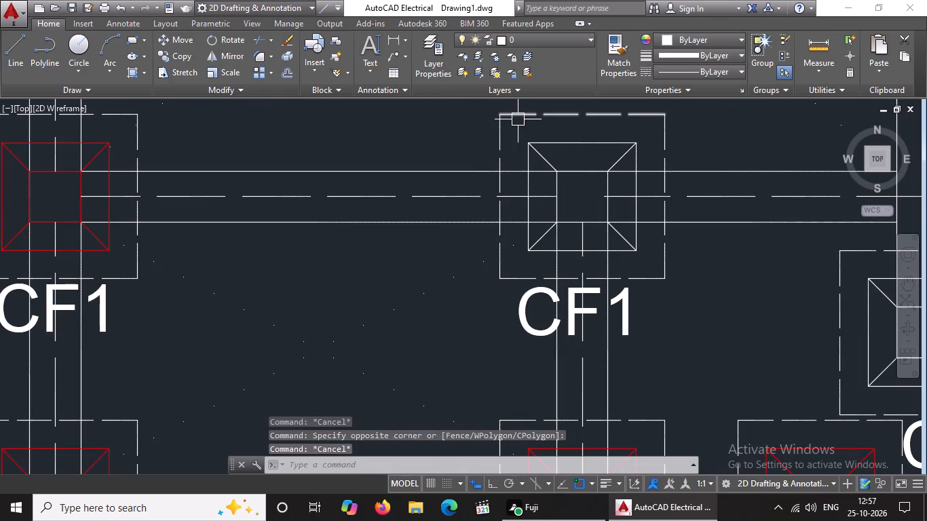
{"action": "left_click", "coordinate": [517, 129]}
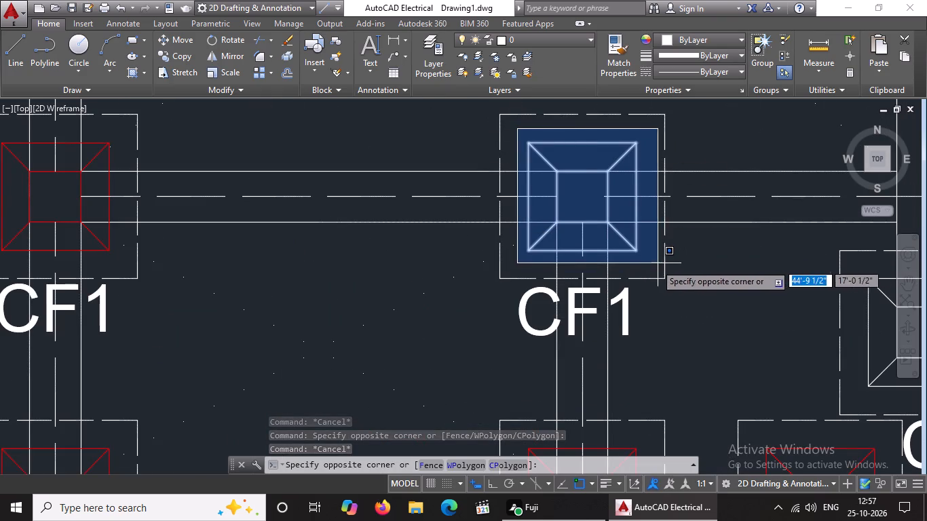
{"action": "left_click", "coordinate": [650, 264]}
{"action": "left_click", "coordinate": [695, 39]}
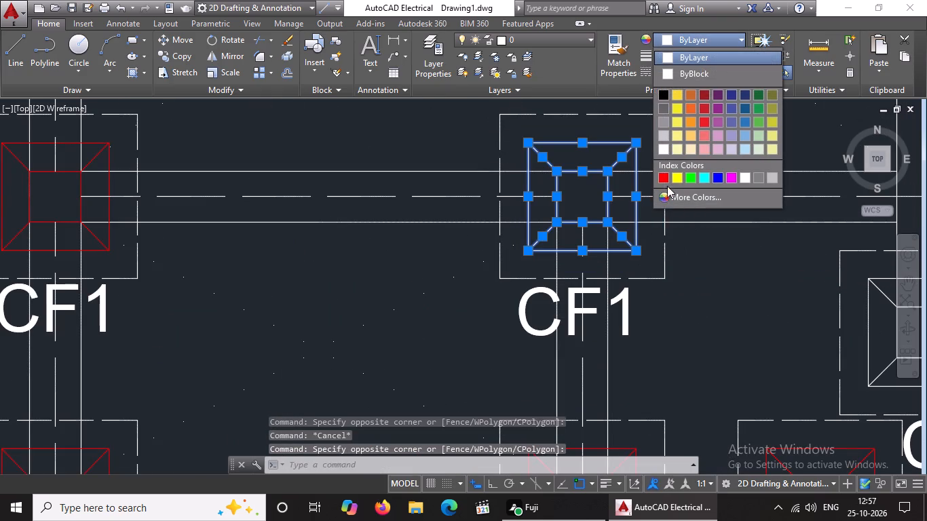
{"action": "left_click", "coordinate": [666, 177]}
{"action": "scroll", "coordinate": [641, 195], "scroll_direction": "down", "scroll_amount": 5}
{"action": "key", "text": "Escape"}
Set the inner squares and diagonals to red on the west-end footing of the eastern three-footing row below the top row.
{"action": "scroll", "coordinate": [649, 224], "scroll_direction": "down", "scroll_amount": 2}
{"action": "scroll", "coordinate": [696, 245], "scroll_direction": "up", "scroll_amount": 3}
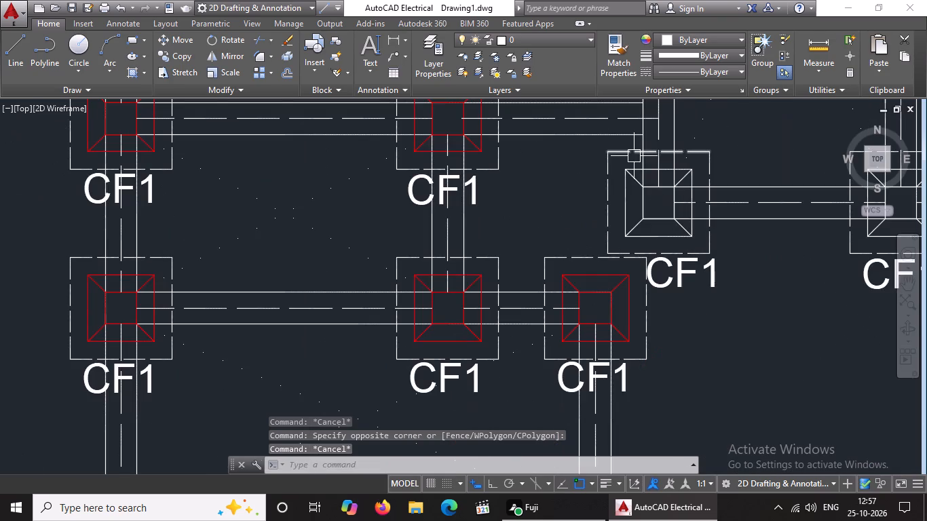
{"action": "scroll", "coordinate": [634, 155], "scroll_direction": "up", "scroll_amount": 2}
{"action": "left_click_drag", "start_coordinate": [592, 170], "coordinate": [599, 193]}
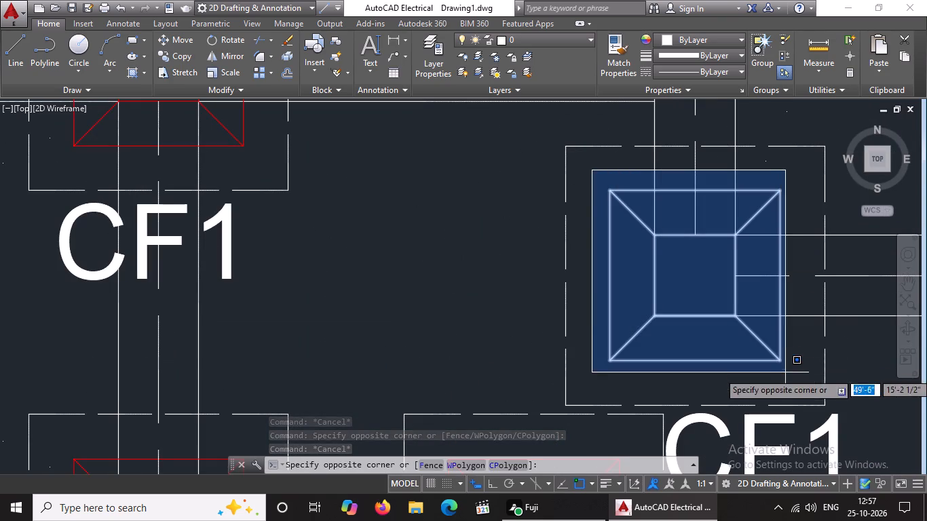
{"action": "left_click", "coordinate": [800, 373]}
{"action": "left_click_drag", "start_coordinate": [679, 37], "coordinate": [679, 45]}
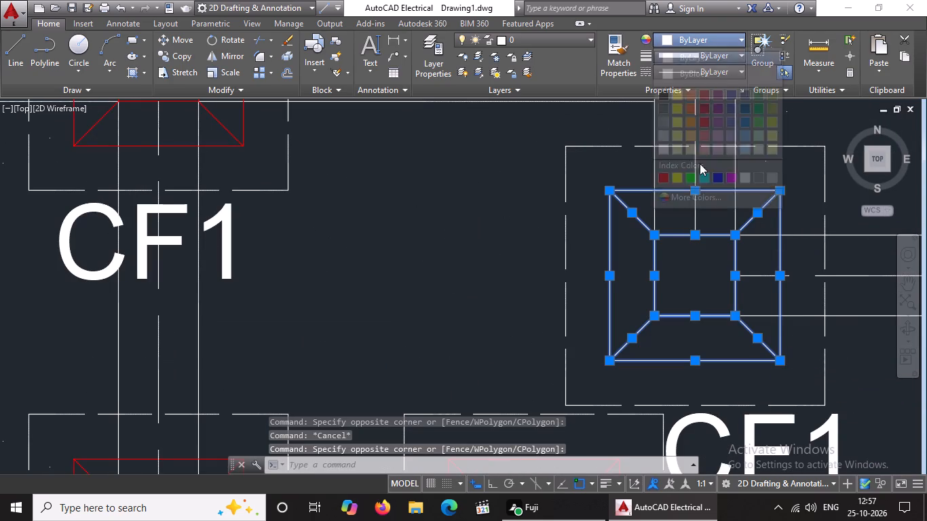
{"action": "left_click", "coordinate": [664, 177]}
{"action": "scroll", "coordinate": [622, 184], "scroll_direction": "down", "scroll_amount": 5}
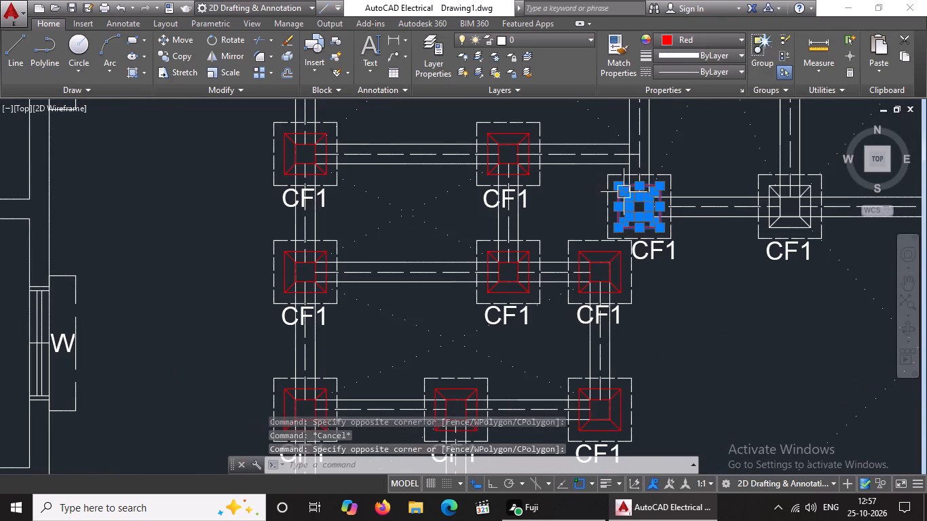
{"action": "key", "text": "Escape"}
Set the inner squares and diagonals to red on the middle footing of the eastern three-footing row below the top row.
{"action": "scroll", "coordinate": [622, 193], "scroll_direction": "down", "scroll_amount": 5}
{"action": "scroll", "coordinate": [645, 193], "scroll_direction": "up", "scroll_amount": 6}
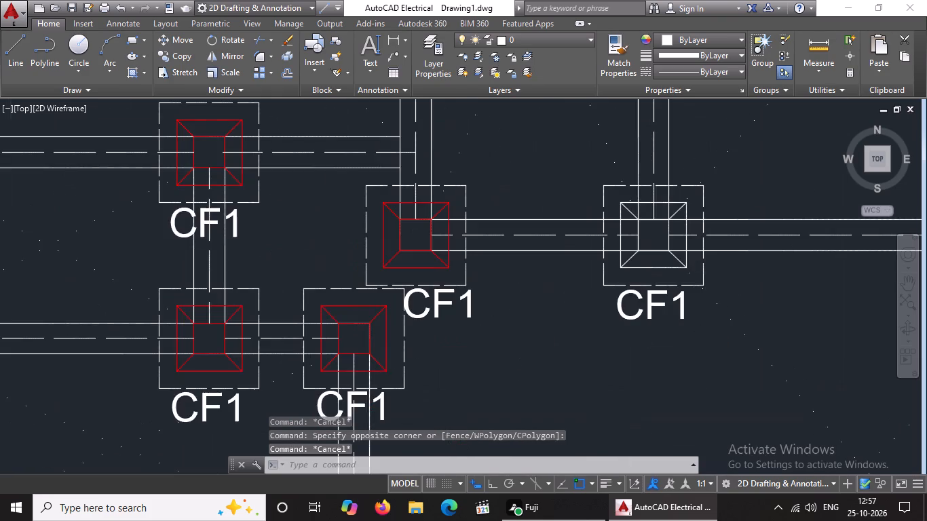
{"action": "scroll", "coordinate": [639, 195], "scroll_direction": "up", "scroll_amount": 3}
{"action": "left_click", "coordinate": [540, 195]}
{"action": "scroll", "coordinate": [580, 215], "scroll_direction": "down", "scroll_amount": 2}
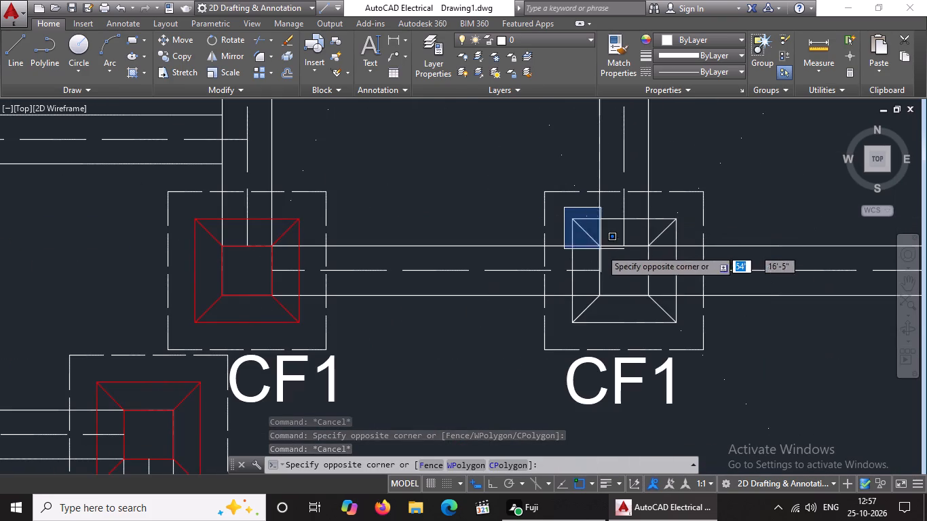
{"action": "left_click", "coordinate": [690, 326]}
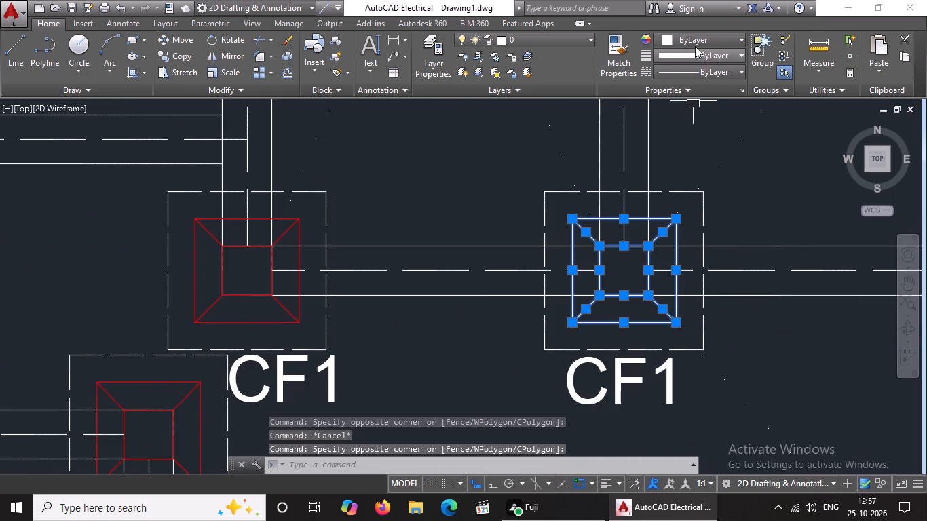
{"action": "left_click", "coordinate": [696, 39]}
{"action": "left_click", "coordinate": [660, 170]}
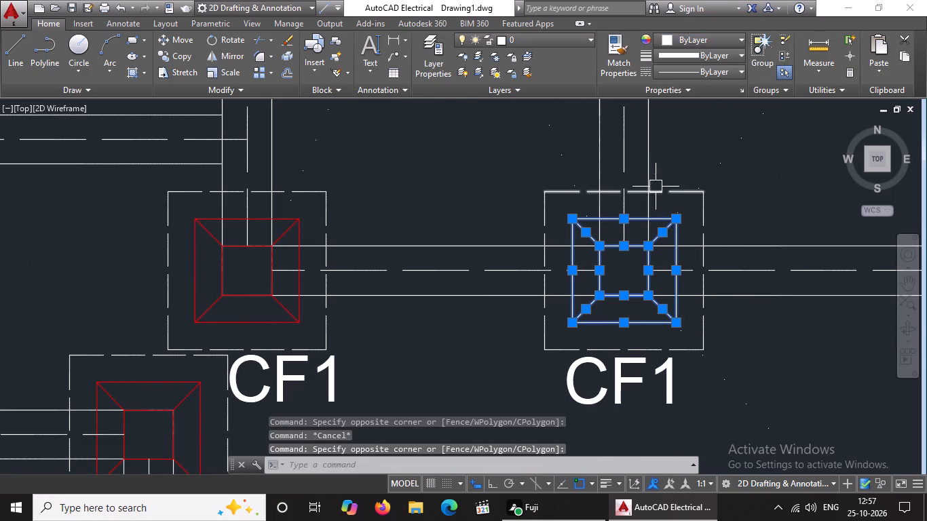
{"action": "left_click", "coordinate": [685, 37]}
{"action": "left_click", "coordinate": [664, 174]}
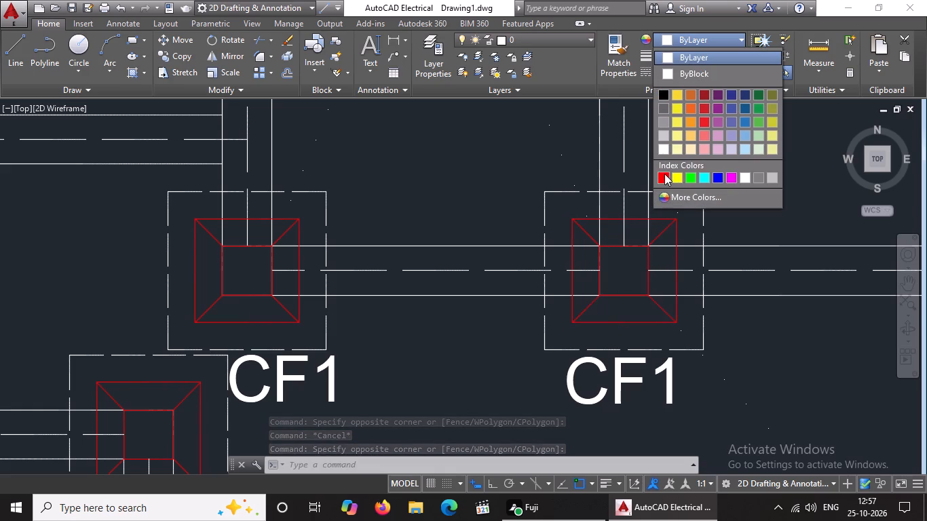
{"action": "scroll", "coordinate": [664, 175], "scroll_direction": "down", "scroll_amount": 6}
{"action": "key", "text": "Escape"}
Set the inner squares and diagonals to red on the east-end footing of the eastern three-footing row below the top row.
{"action": "scroll", "coordinate": [719, 182], "scroll_direction": "up", "scroll_amount": 5}
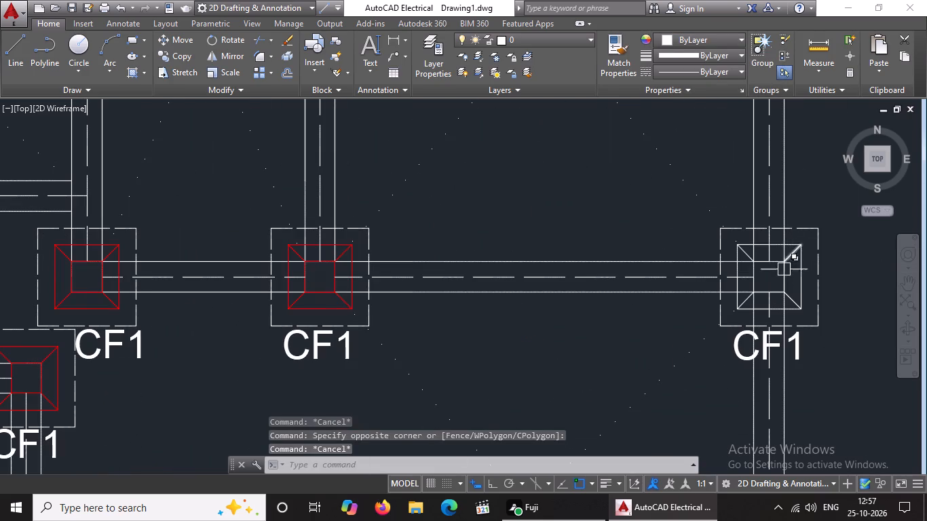
{"action": "scroll", "coordinate": [766, 267], "scroll_direction": "up", "scroll_amount": 1}
{"action": "left_click", "coordinate": [701, 225]}
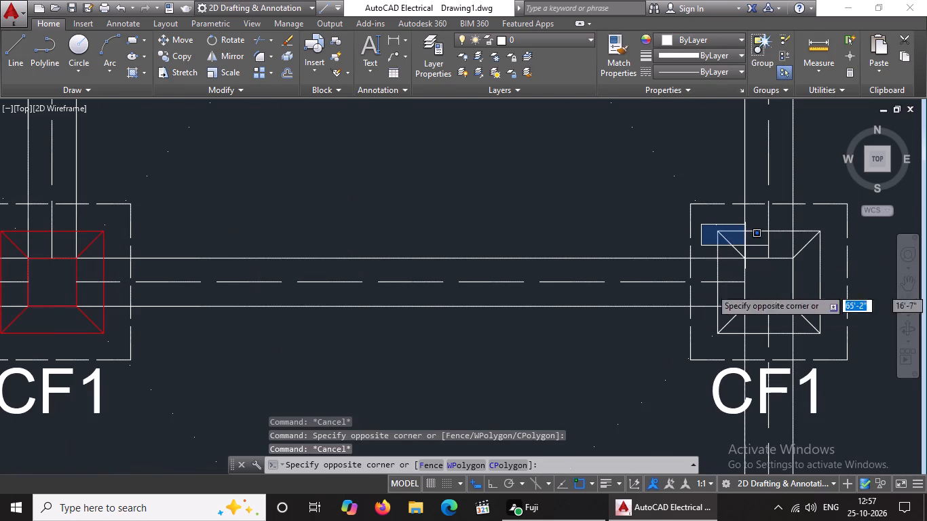
{"action": "left_click", "coordinate": [833, 345]}
{"action": "left_click", "coordinate": [708, 43]}
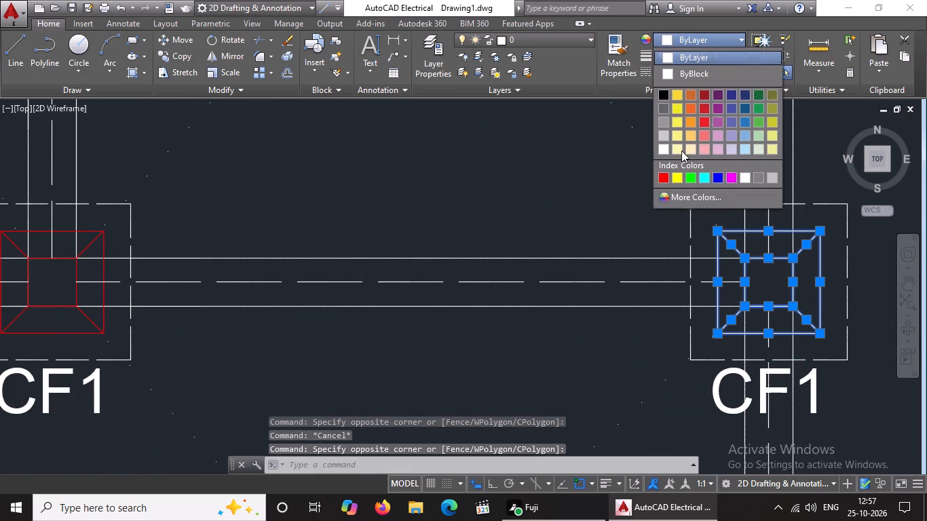
{"action": "left_click", "coordinate": [662, 173]}
{"action": "scroll", "coordinate": [628, 170], "scroll_direction": "down", "scroll_amount": 6}
{"action": "key", "text": "Escape"}
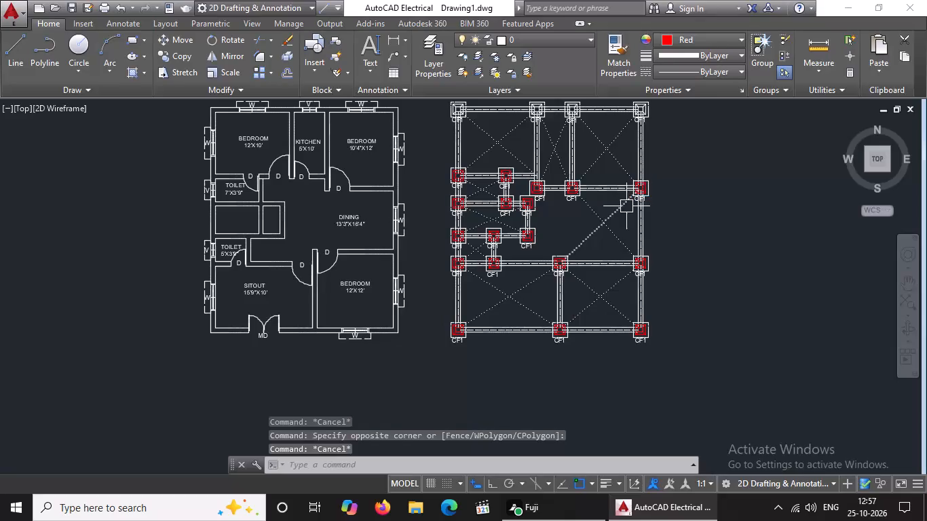
Set the colour of the northwest diagonal to red on the foundation plan's northwest corner footing.
{"action": "middle_click_drag", "start_coordinate": [607, 203], "coordinate": [585, 293]}
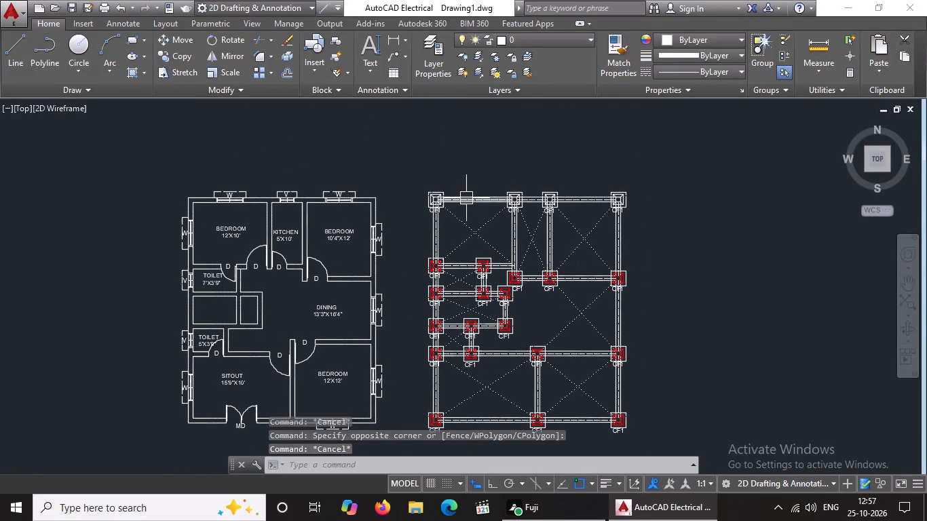
{"action": "scroll", "coordinate": [465, 197], "scroll_direction": "up", "scroll_amount": 4}
{"action": "scroll", "coordinate": [387, 174], "scroll_direction": "up", "scroll_amount": 2}
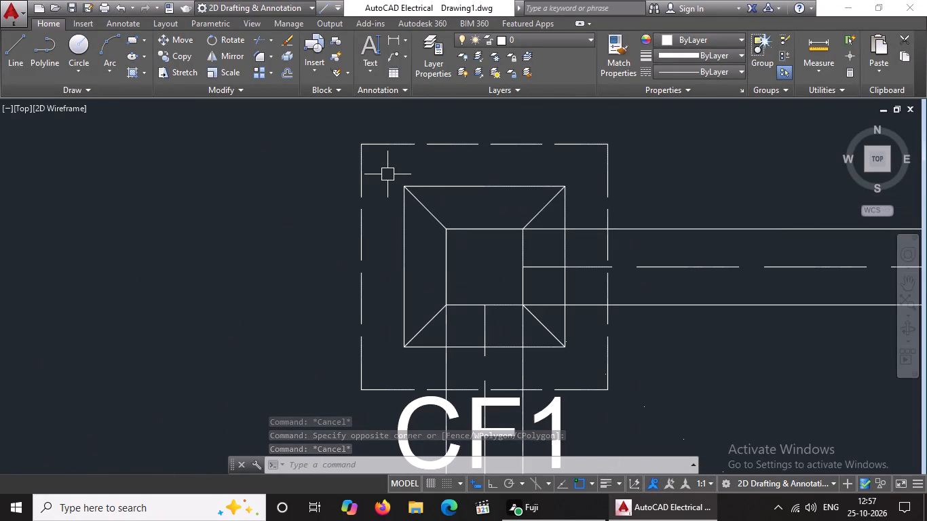
{"action": "left_click_drag", "start_coordinate": [419, 204], "coordinate": [462, 180]}
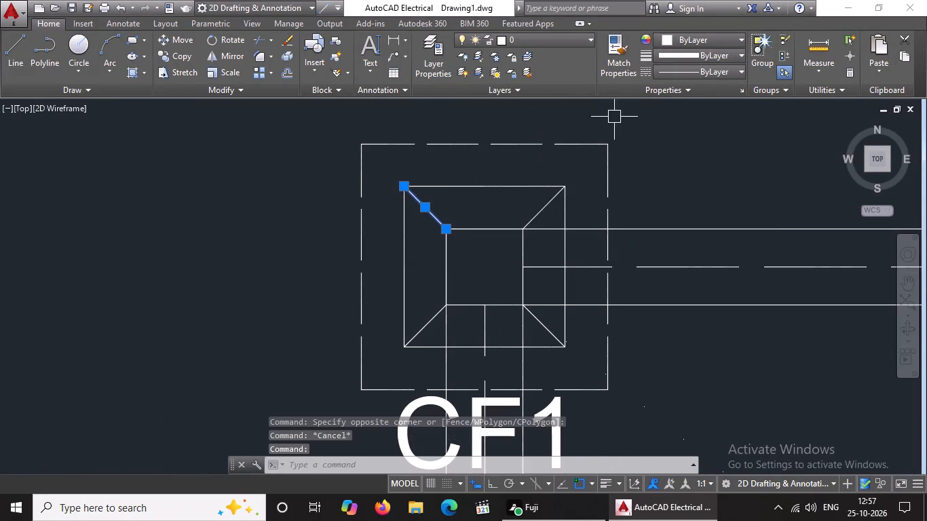
{"action": "scroll", "coordinate": [614, 126], "scroll_direction": "down", "scroll_amount": 9}
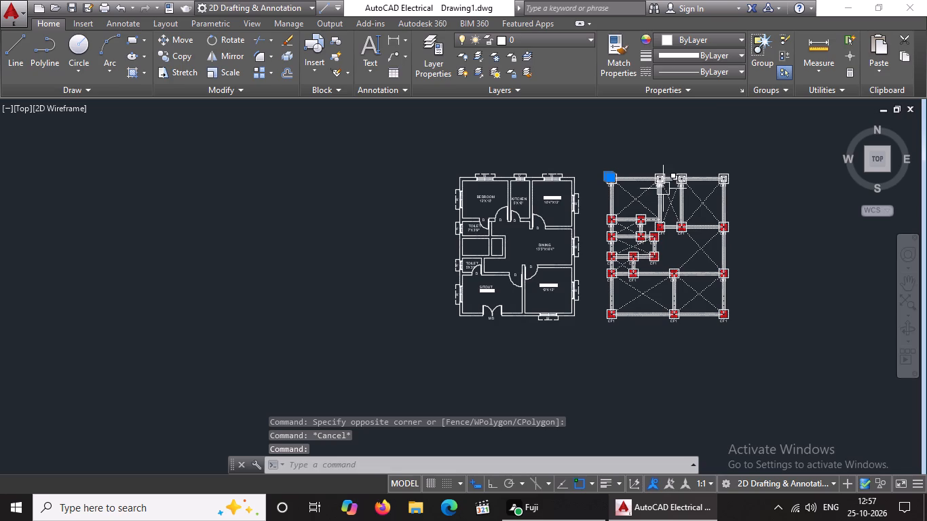
{"action": "left_click", "coordinate": [704, 43]}
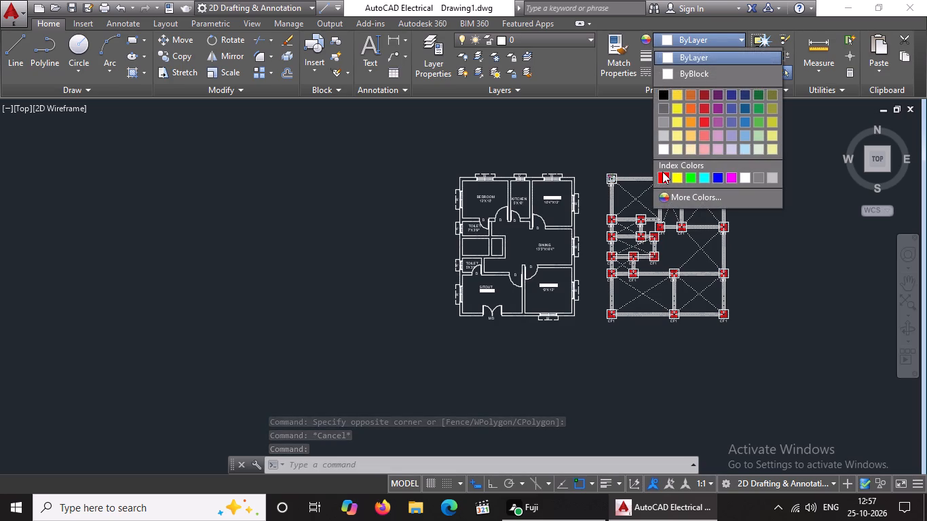
{"action": "left_click", "coordinate": [662, 172]}
{"action": "left_click", "coordinate": [608, 178]}
{"action": "scroll", "coordinate": [608, 180], "scroll_direction": "up", "scroll_amount": 6}
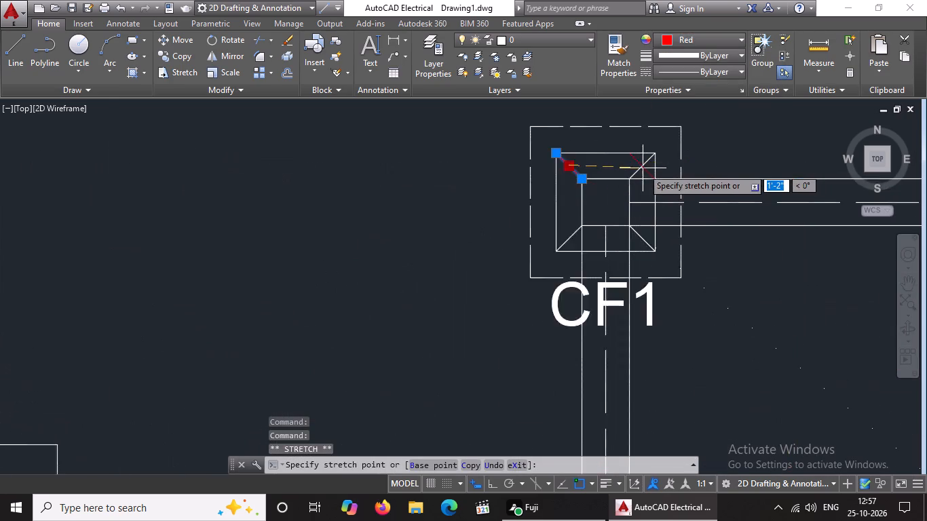
{"action": "scroll", "coordinate": [643, 168], "scroll_direction": "up", "scroll_amount": 1}
{"action": "key", "text": "Escape"}
Set the colour of the northeast diagonal to red on the northwest corner footing.
{"action": "left_click", "coordinate": [641, 168]}
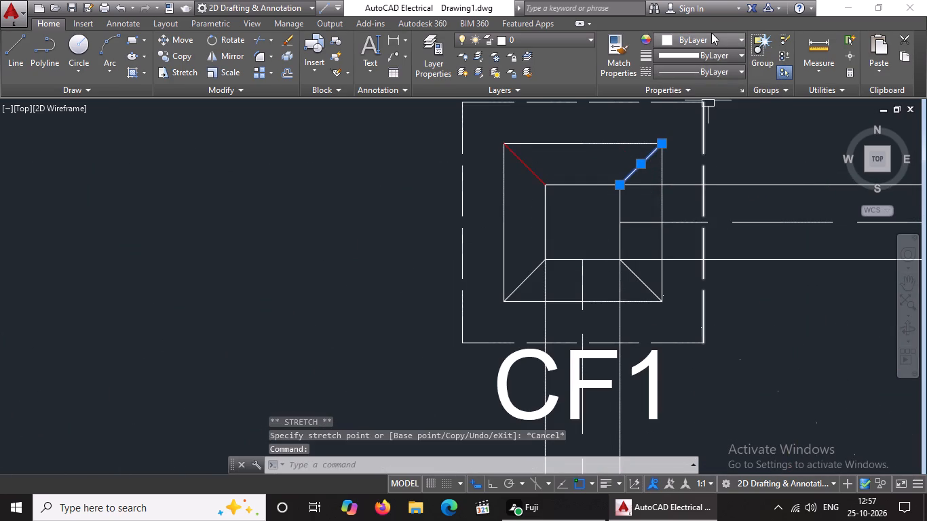
{"action": "left_click", "coordinate": [711, 33]}
{"action": "left_click", "coordinate": [662, 182]}
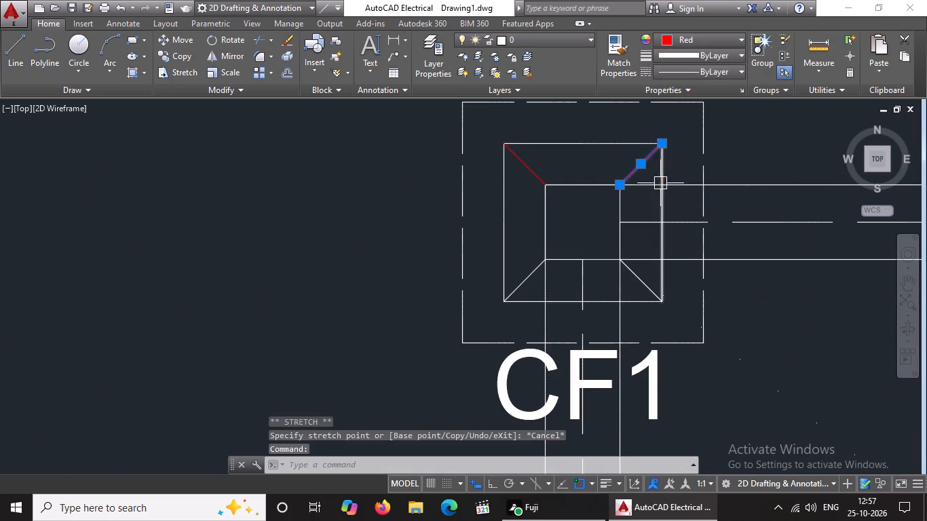
{"action": "key", "text": "Escape"}
Set the colour of the southwest and southeast diagonals to red on the foundation plan's northwest corner footing.
{"action": "left_click_drag", "start_coordinate": [527, 286], "coordinate": [528, 277]}
{"action": "left_click", "coordinate": [692, 42]}
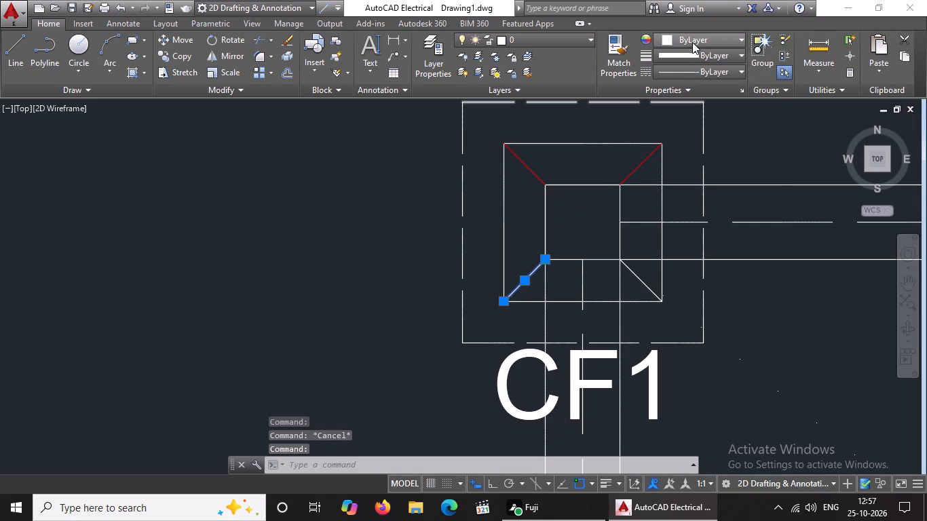
{"action": "left_click", "coordinate": [662, 178]}
{"action": "key", "text": "Escape"}
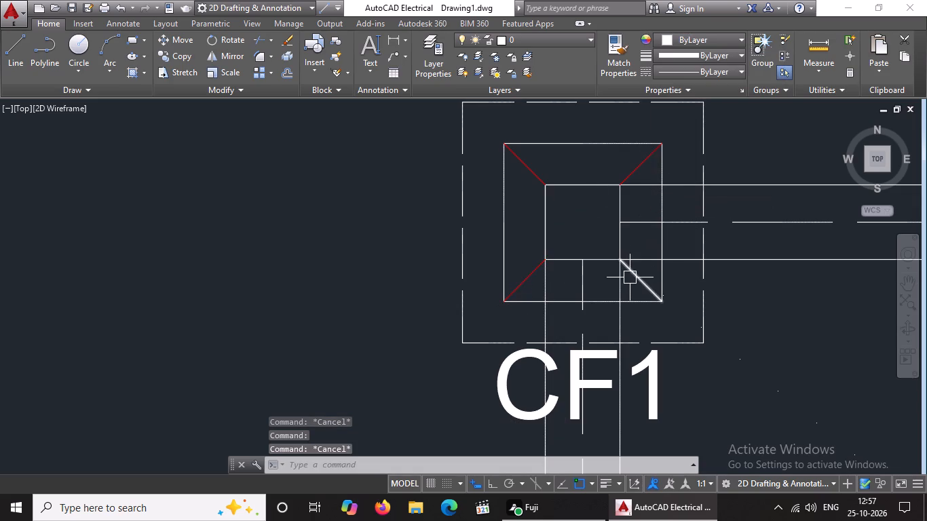
{"action": "left_click_drag", "start_coordinate": [632, 277], "coordinate": [644, 254]}
{"action": "left_click", "coordinate": [691, 35]}
{"action": "left_click", "coordinate": [666, 177]}
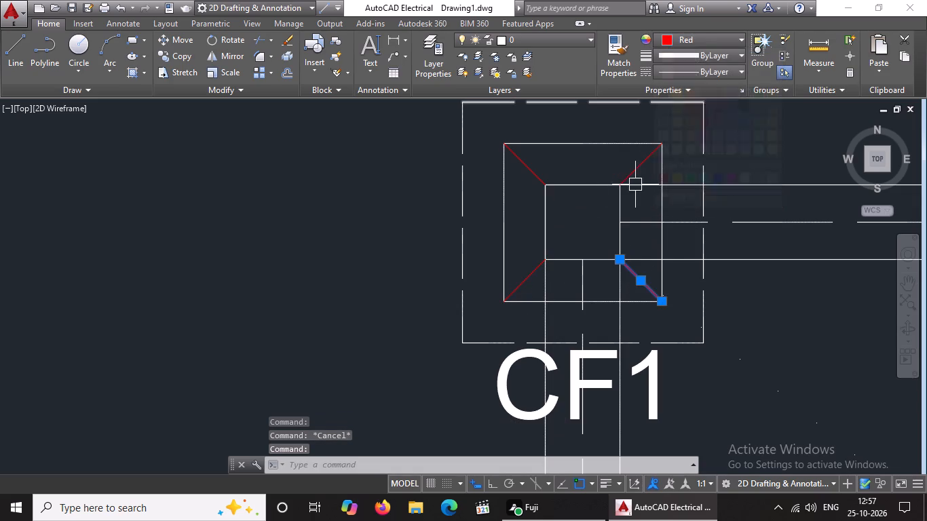
{"action": "key", "text": "Escape"}
Set the colour of both inner squares, together with their diagonals, to red on the northwest corner footing.
{"action": "scroll", "coordinate": [635, 187], "scroll_direction": "down", "scroll_amount": 4}
{"action": "scroll", "coordinate": [637, 193], "scroll_direction": "up", "scroll_amount": 3}
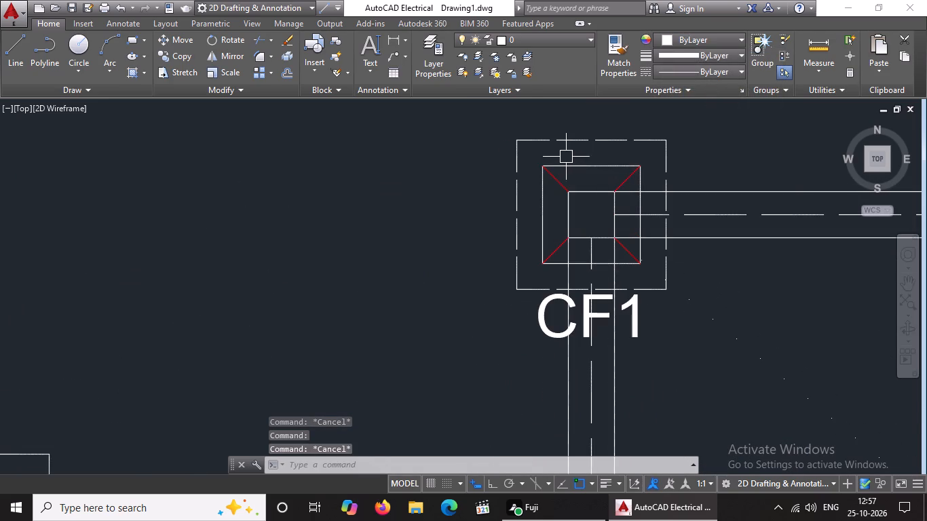
{"action": "left_click", "coordinate": [533, 153]}
{"action": "left_click", "coordinate": [653, 280]}
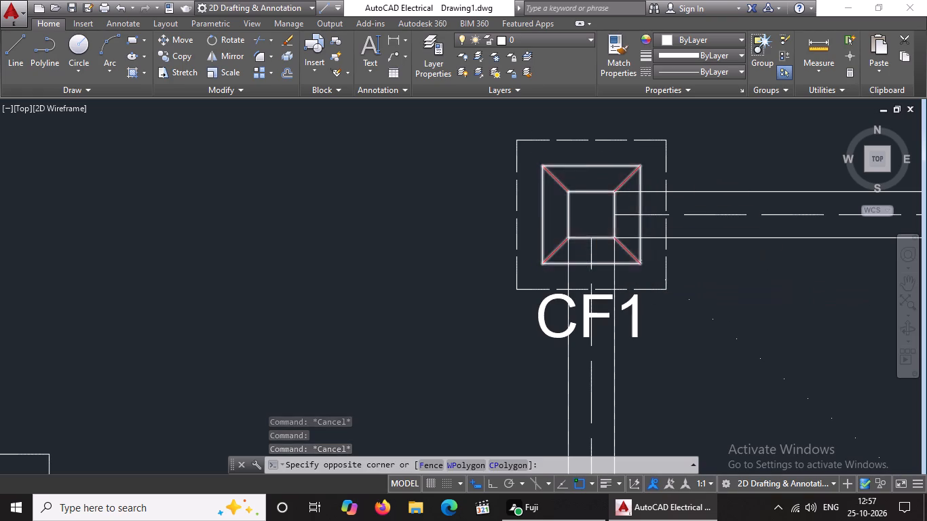
{"action": "left_click", "coordinate": [711, 41]}
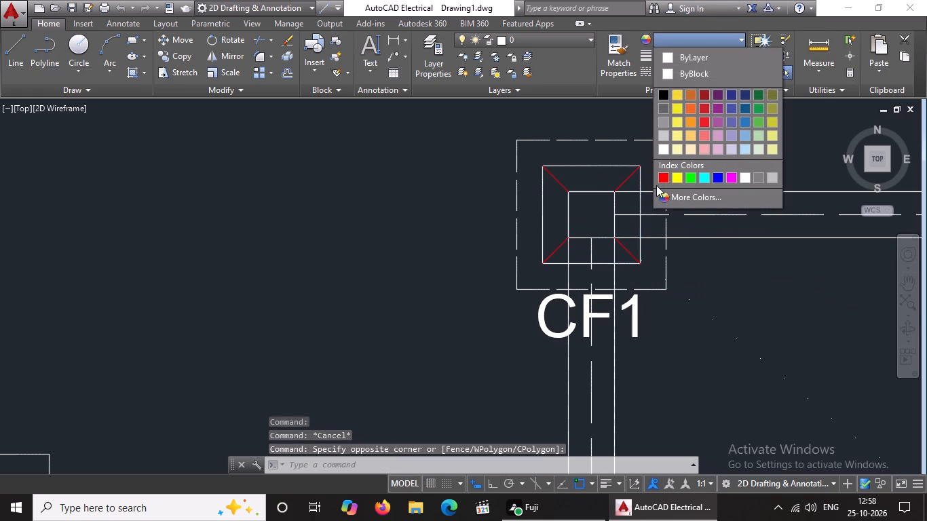
{"action": "left_click", "coordinate": [661, 176]}
{"action": "scroll", "coordinate": [533, 222], "scroll_direction": "down", "scroll_amount": 5}
{"action": "key", "text": "Escape"}
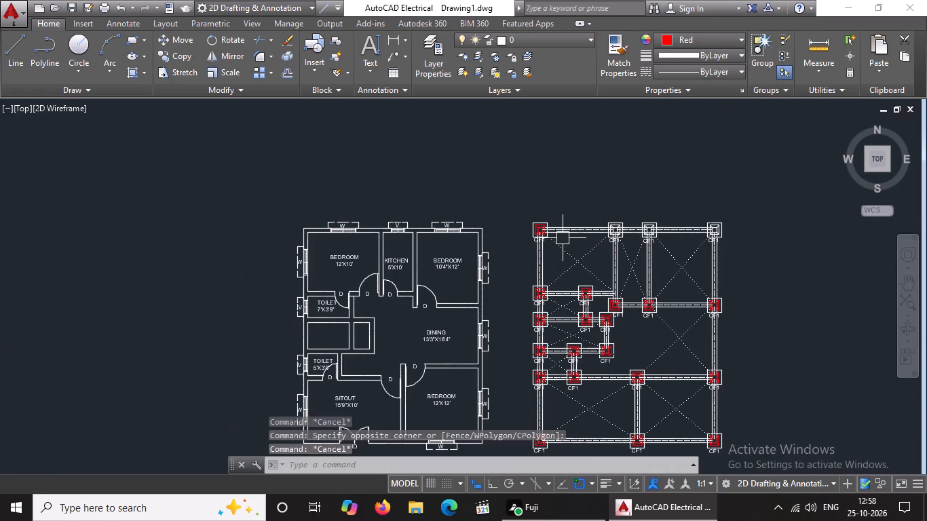
Set the colour of the northwest and northeast diagonals to red on the second footing from the west in the northernmost row.
{"action": "scroll", "coordinate": [649, 216], "scroll_direction": "up", "scroll_amount": 2}
{"action": "scroll", "coordinate": [582, 233], "scroll_direction": "up", "scroll_amount": 3}
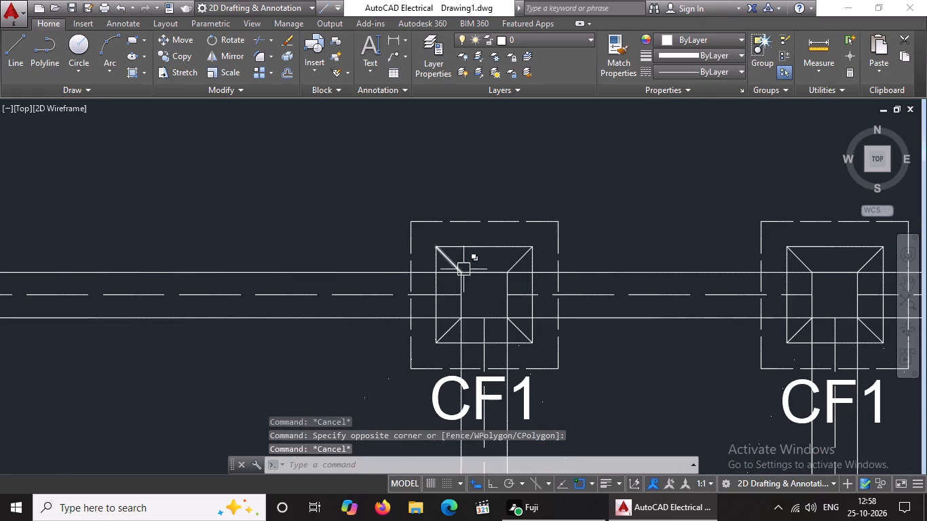
{"action": "left_click", "coordinate": [451, 263]}
{"action": "left_click", "coordinate": [679, 39]}
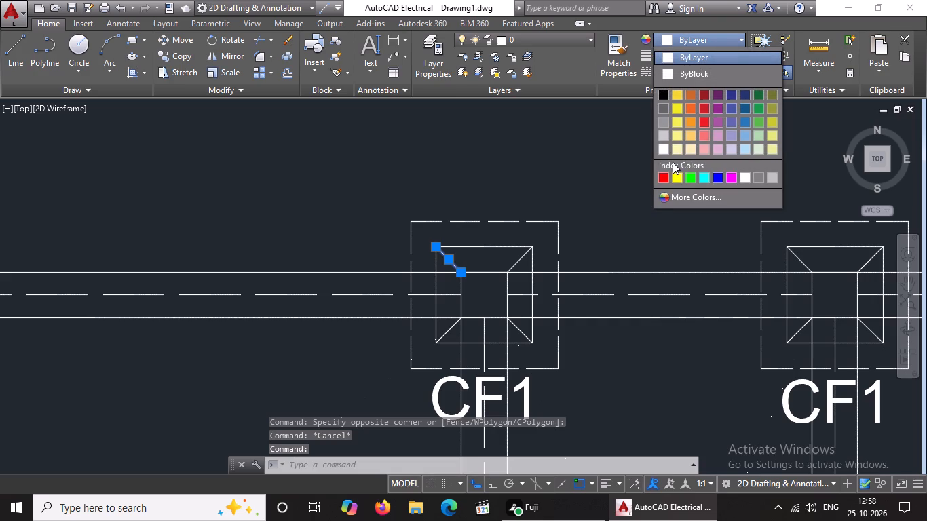
{"action": "left_click", "coordinate": [665, 174]}
{"action": "key", "text": "Escape"}
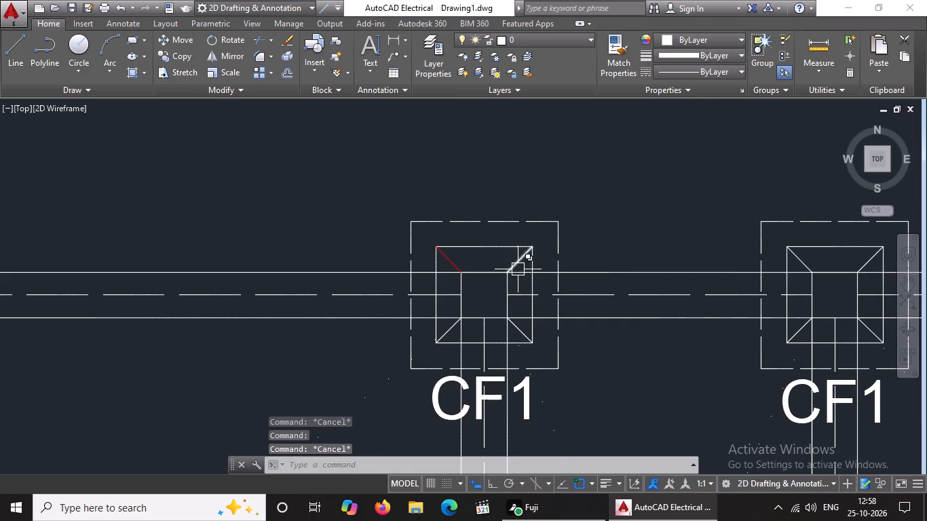
{"action": "left_click", "coordinate": [518, 269]}
{"action": "left_click", "coordinate": [689, 33]}
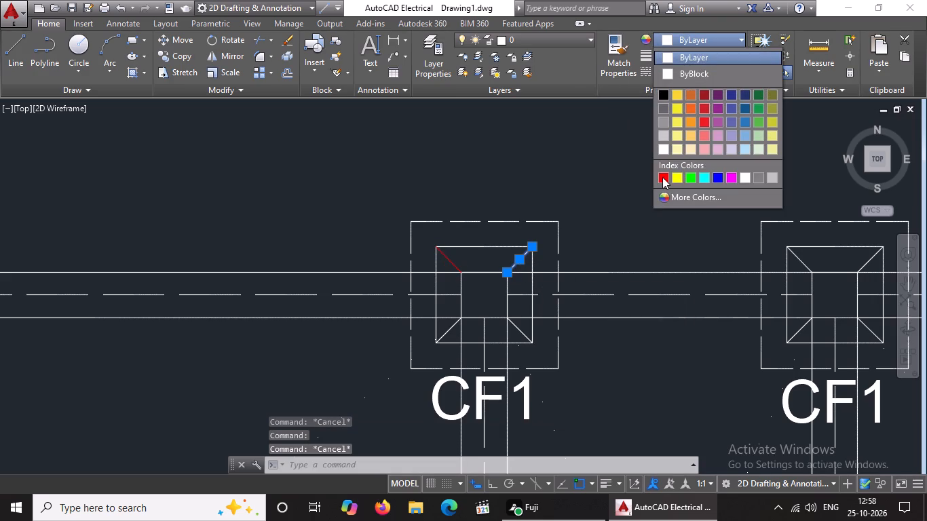
{"action": "left_click", "coordinate": [662, 173]}
{"action": "scroll", "coordinate": [548, 203], "scroll_direction": "down", "scroll_amount": 3}
{"action": "key", "text": "Escape"}
Set the colour of the southwest and southeast diagonals to red on the second footing from the west in the northernmost row.
{"action": "scroll", "coordinate": [533, 238], "scroll_direction": "up", "scroll_amount": 4}
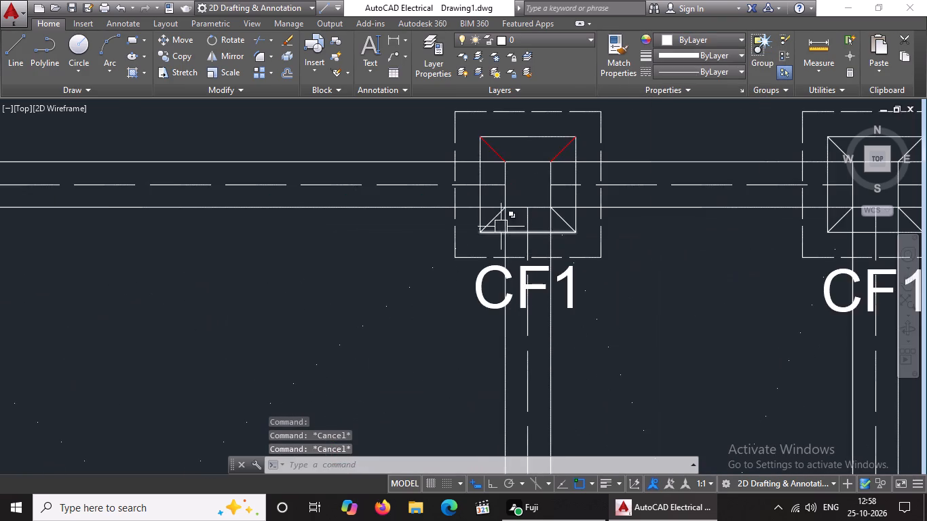
{"action": "scroll", "coordinate": [485, 219], "scroll_direction": "up", "scroll_amount": 3}
{"action": "left_click", "coordinate": [504, 233]}
{"action": "left_click", "coordinate": [713, 39]}
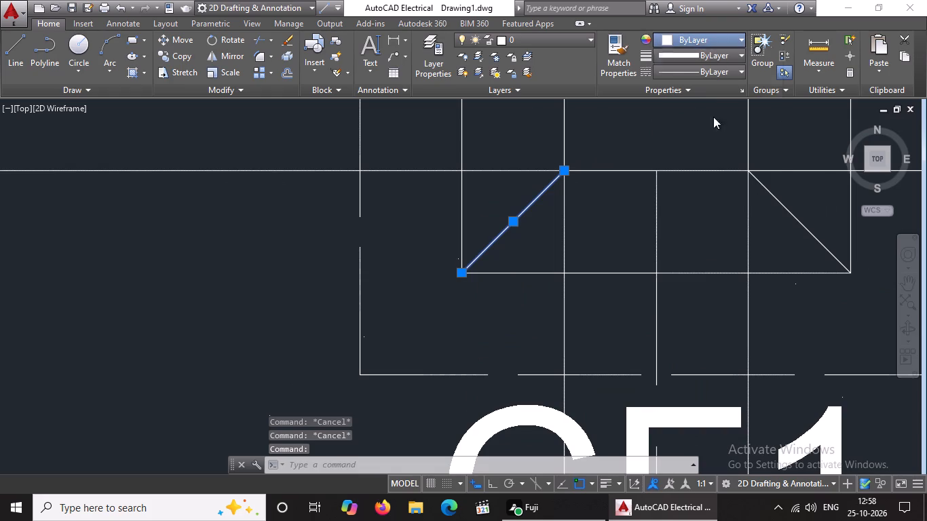
{"action": "left_click", "coordinate": [663, 177]}
{"action": "scroll", "coordinate": [670, 203], "scroll_direction": "down", "scroll_amount": 5}
{"action": "key", "text": "Escape"}
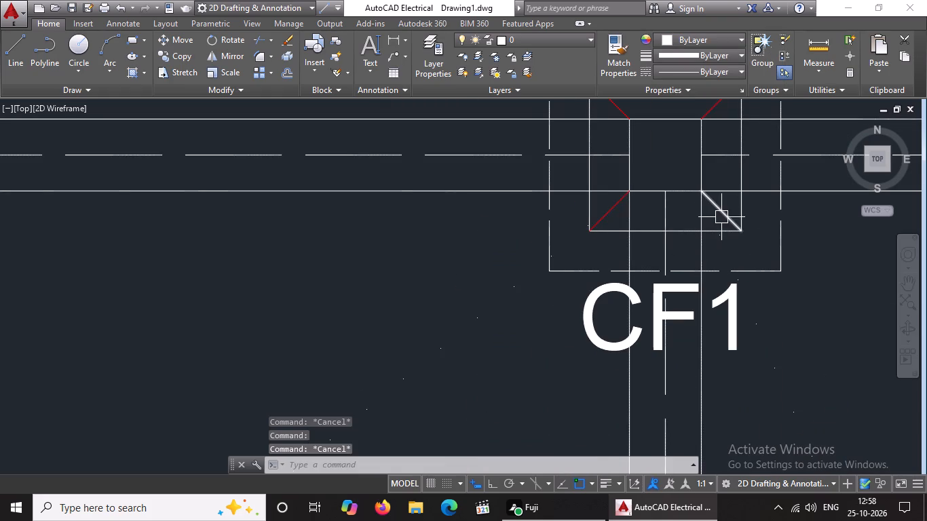
{"action": "left_click", "coordinate": [723, 214]}
{"action": "left_click", "coordinate": [698, 39]}
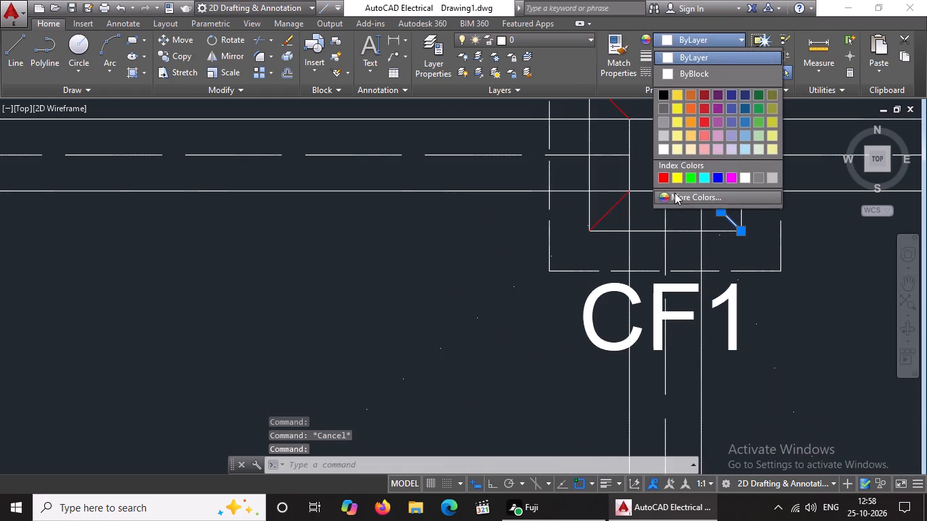
{"action": "left_click_drag", "start_coordinate": [666, 172], "coordinate": [665, 179]}
{"action": "scroll", "coordinate": [635, 200], "scroll_direction": "down", "scroll_amount": 6}
{"action": "key", "text": "Escape"}
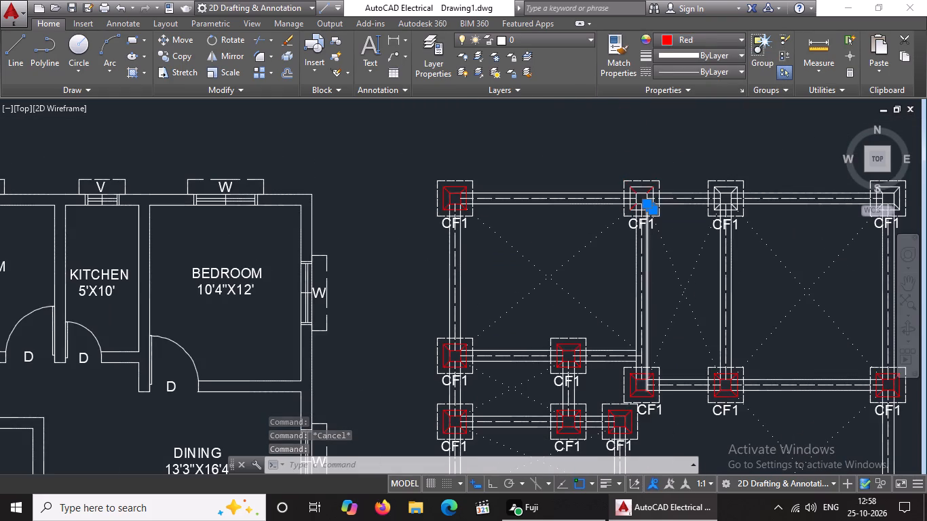
Set both inner squares, together with their diagonals, to red on the northernmost row's second footing from the west.
{"action": "scroll", "coordinate": [658, 178], "scroll_direction": "up", "scroll_amount": 4}
{"action": "left_click_drag", "start_coordinate": [447, 218], "coordinate": [451, 224]}
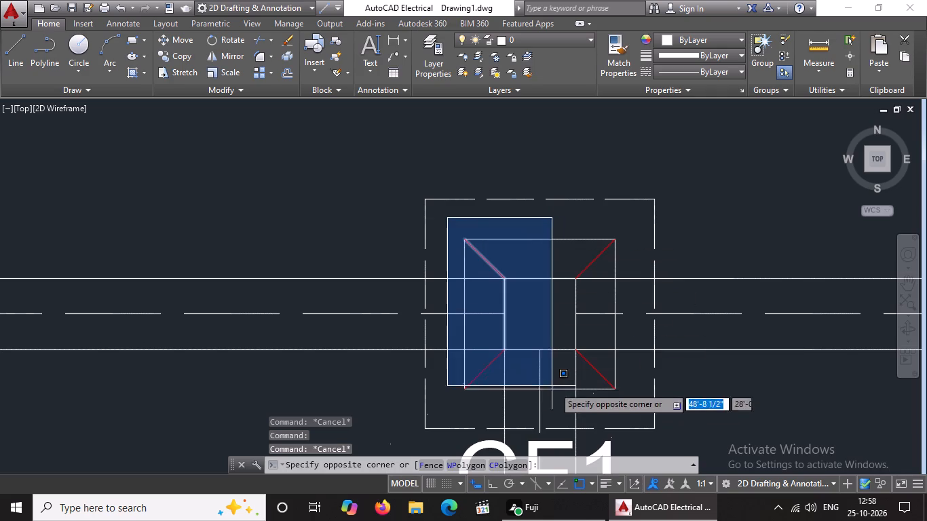
{"action": "left_click", "coordinate": [624, 397]}
{"action": "left_click", "coordinate": [681, 38]}
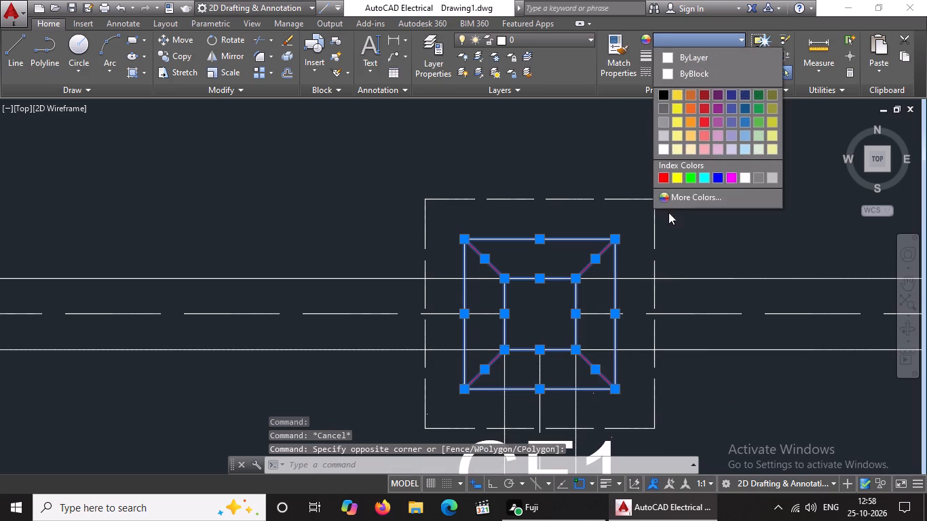
{"action": "left_click", "coordinate": [664, 180]}
{"action": "scroll", "coordinate": [604, 211], "scroll_direction": "down", "scroll_amount": 5}
{"action": "key", "text": "Escape"}
Set the colour of the northwest and northeast diagonals to red on the third footing from the west in the northernmost row.
{"action": "scroll", "coordinate": [700, 220], "scroll_direction": "up", "scroll_amount": 3}
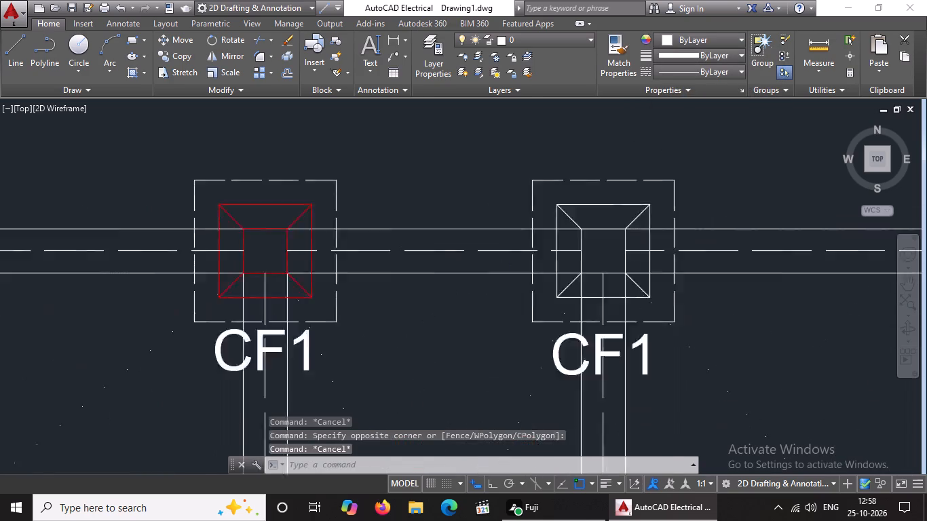
{"action": "scroll", "coordinate": [700, 220], "scroll_direction": "up", "scroll_amount": 1}
{"action": "left_click", "coordinate": [492, 214]}
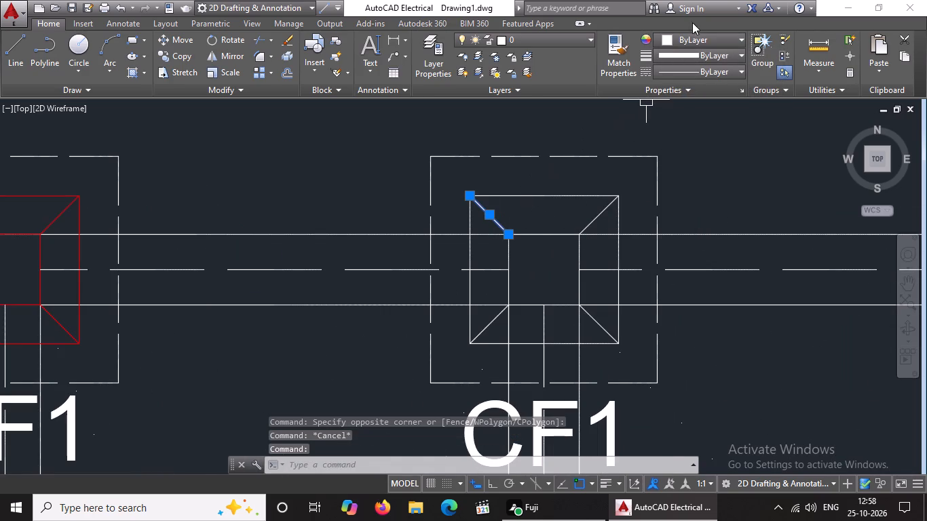
{"action": "left_click", "coordinate": [693, 41]}
{"action": "left_click", "coordinate": [662, 177]}
{"action": "key", "text": "Escape"}
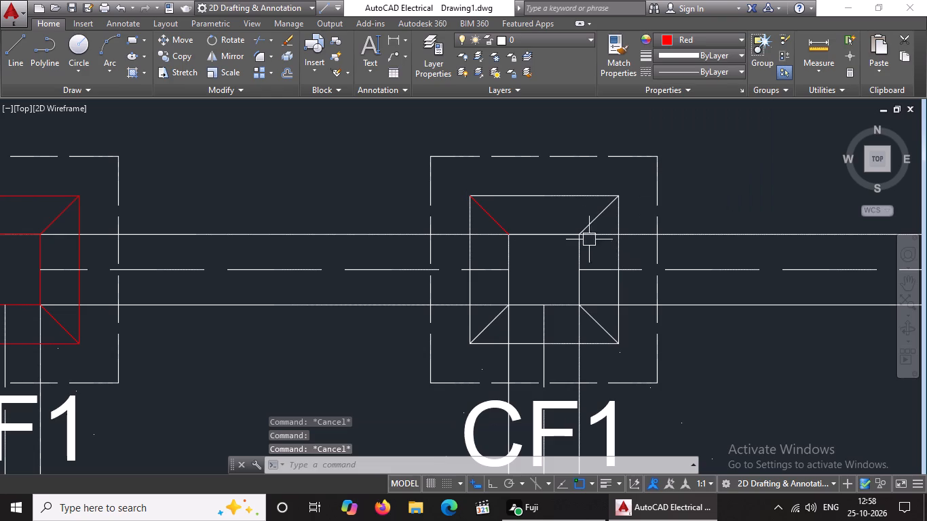
{"action": "left_click", "coordinate": [588, 223]}
{"action": "left_click", "coordinate": [672, 37]}
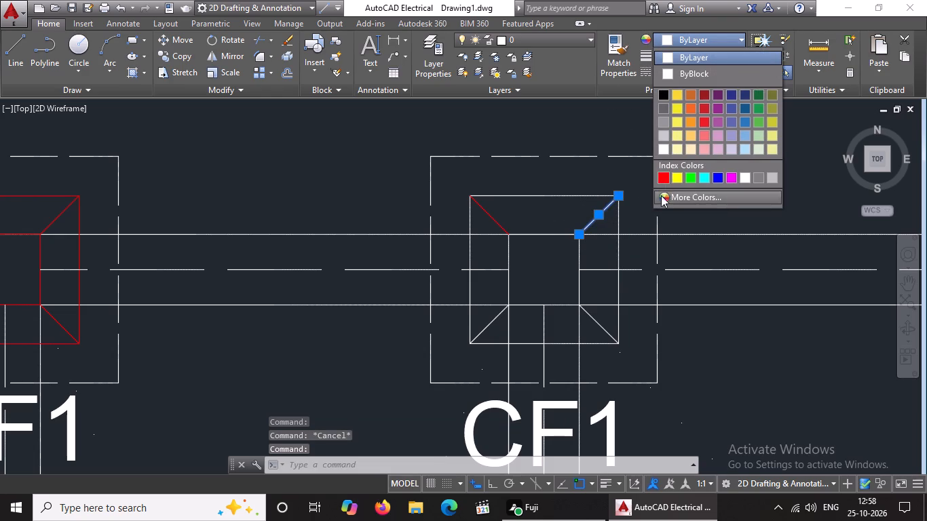
{"action": "left_click", "coordinate": [664, 180]}
{"action": "key", "text": "Escape"}
Set the colour of the southwest and southeast diagonals to red on the third footing from the west in the northernmost row.
{"action": "left_click", "coordinate": [497, 317]}
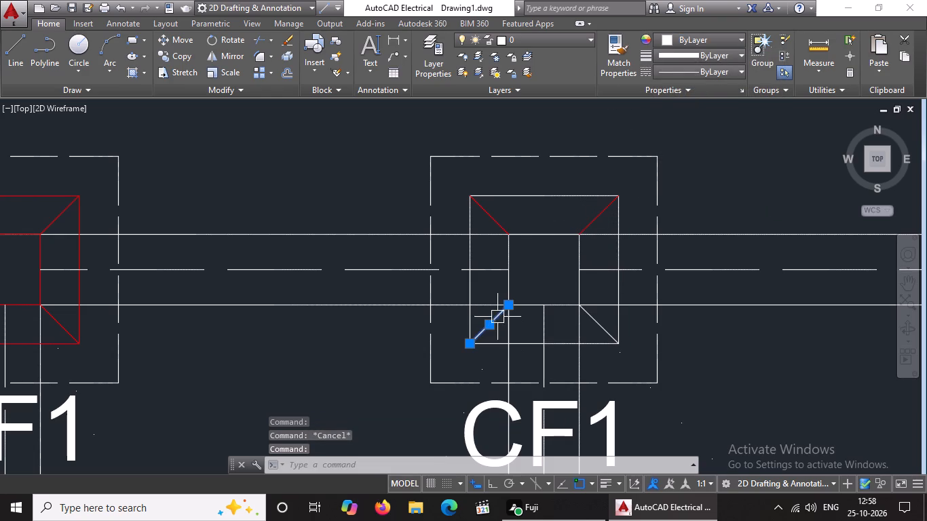
{"action": "left_click", "coordinate": [675, 42]}
{"action": "left_click_drag", "start_coordinate": [660, 181], "coordinate": [658, 191]}
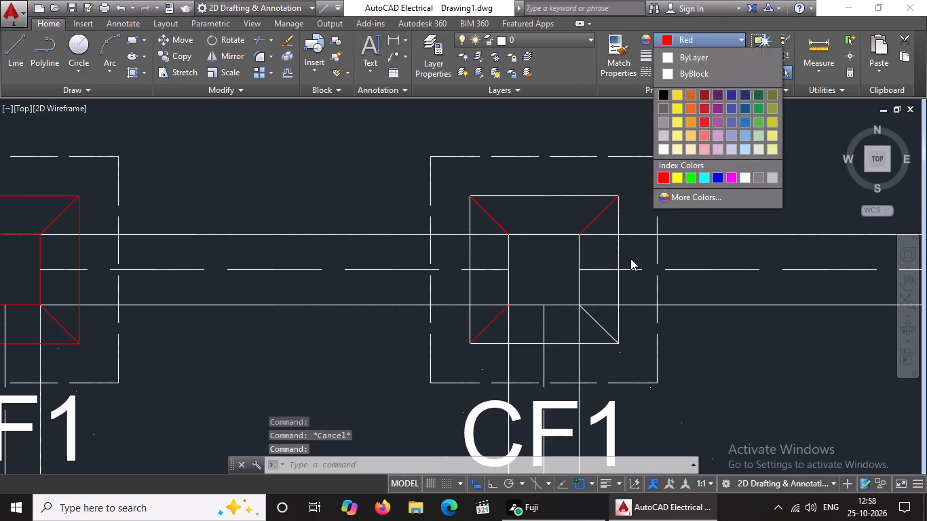
{"action": "left_click_drag", "start_coordinate": [603, 328], "coordinate": [605, 322]}
{"action": "left_click_drag", "start_coordinate": [687, 33], "coordinate": [687, 47]}
{"action": "left_click", "coordinate": [663, 179]}
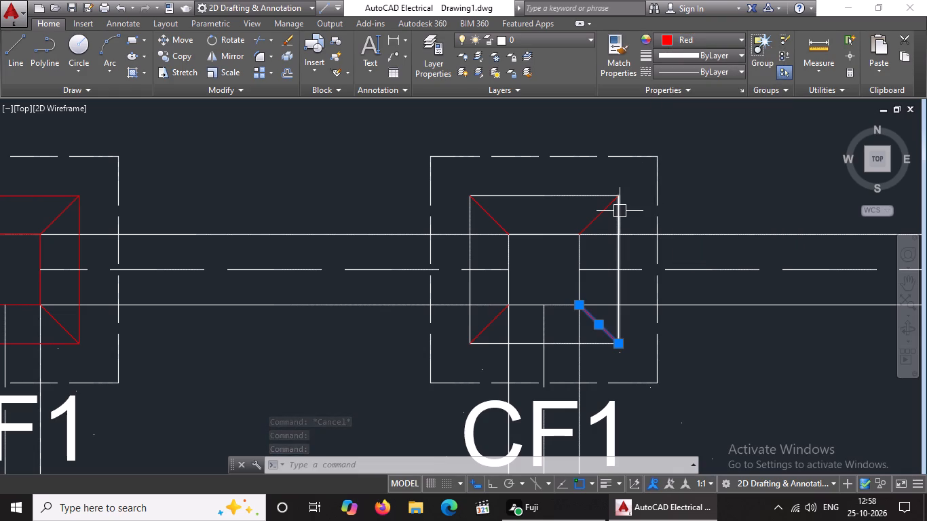
Set both inner squares, together with their diagonals, to red on the northernmost row's third footing from the west.
{"action": "left_click_drag", "start_coordinate": [457, 170], "coordinate": [456, 180]}
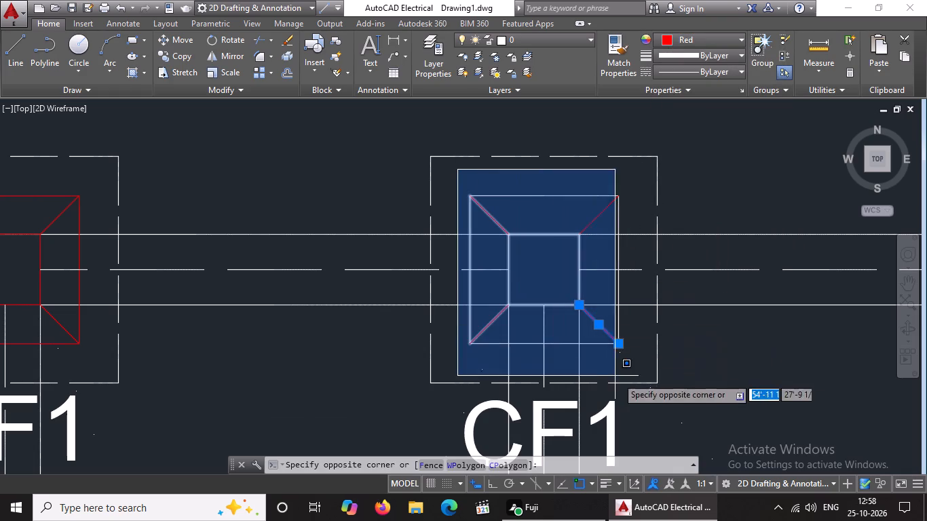
{"action": "left_click", "coordinate": [632, 366]}
{"action": "left_click", "coordinate": [686, 40]}
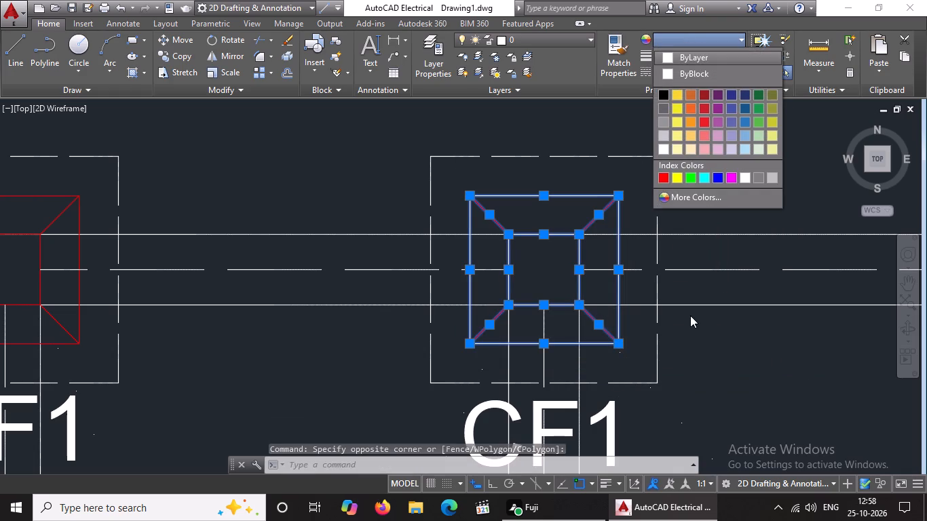
{"action": "left_click", "coordinate": [666, 178]}
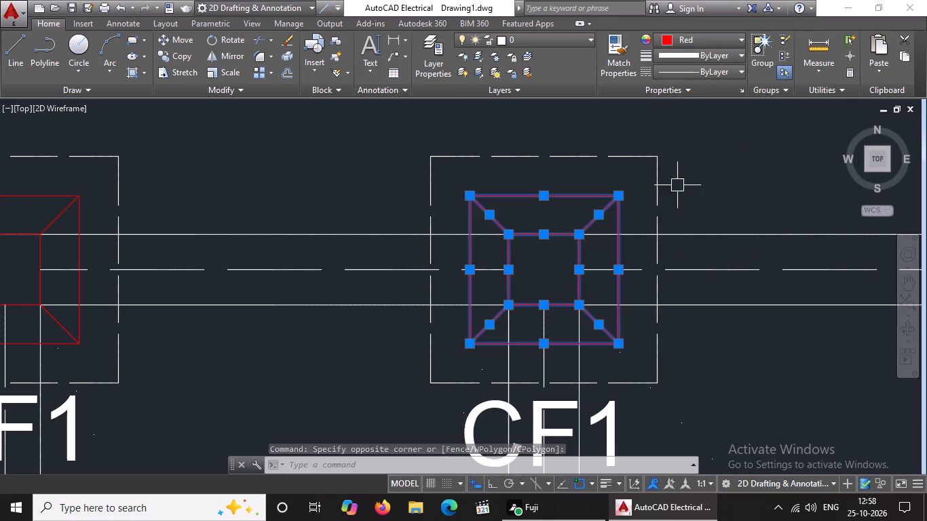
{"action": "scroll", "coordinate": [559, 304], "scroll_direction": "down", "scroll_amount": 3}
{"action": "key", "text": "Escape"}
Set the colour of the northwest and northeast diagonals to red on the foundation plan's northeast corner footing.
{"action": "scroll", "coordinate": [639, 256], "scroll_direction": "down", "scroll_amount": 2}
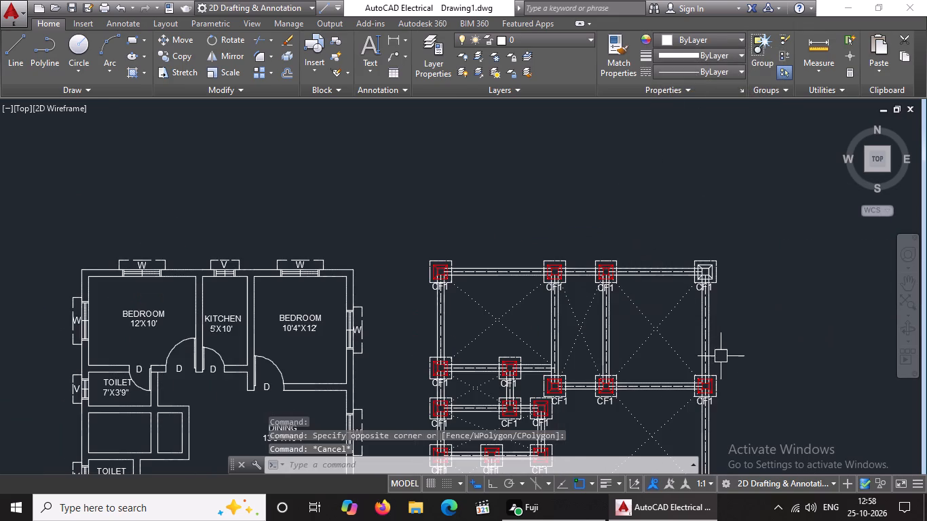
{"action": "scroll", "coordinate": [680, 275], "scroll_direction": "up", "scroll_amount": 3}
{"action": "scroll", "coordinate": [808, 239], "scroll_direction": "up", "scroll_amount": 3}
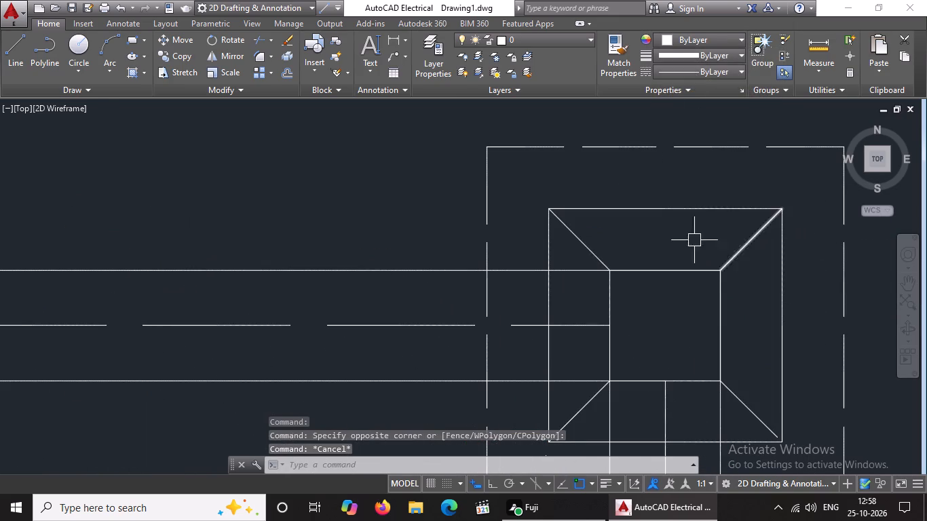
{"action": "left_click", "coordinate": [586, 244]}
{"action": "left_click", "coordinate": [716, 38]}
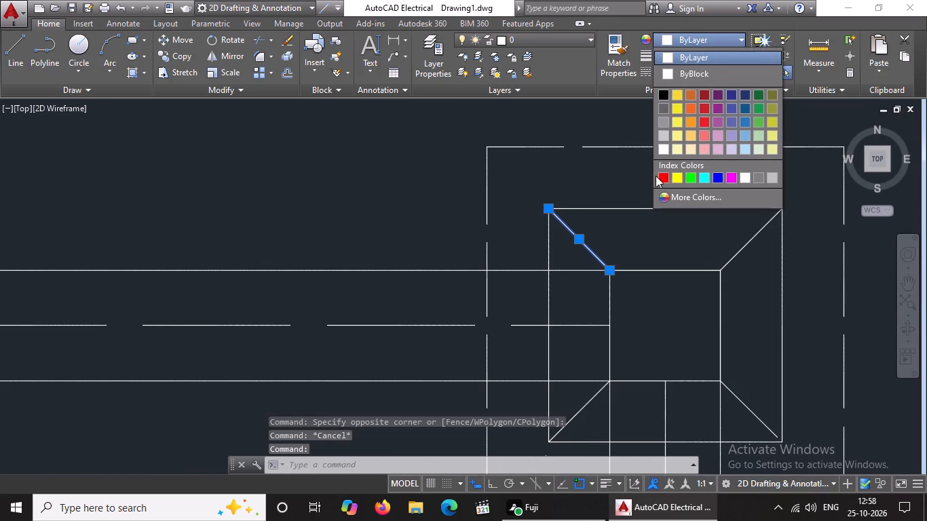
{"action": "left_click", "coordinate": [667, 172]}
{"action": "key", "text": "Escape"}
{"action": "left_click", "coordinate": [750, 247]}
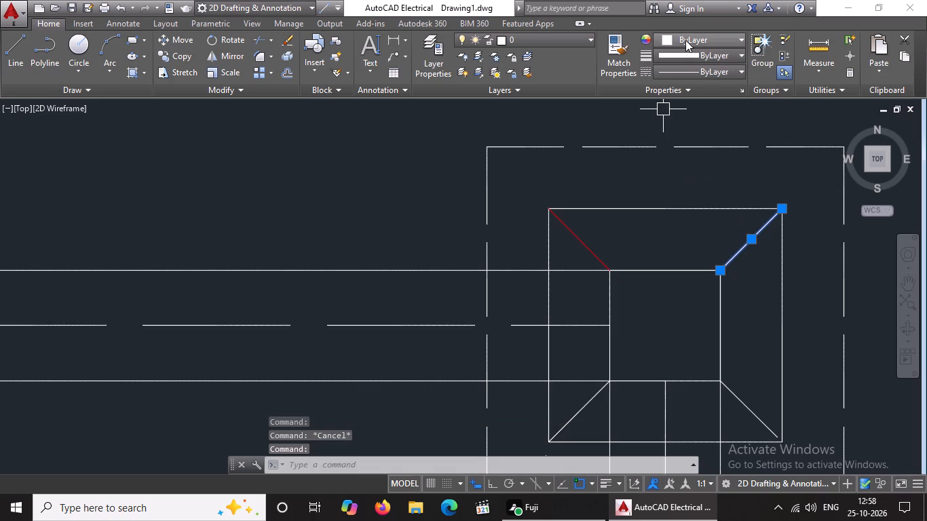
{"action": "left_click", "coordinate": [687, 39]}
{"action": "left_click_drag", "start_coordinate": [667, 169], "coordinate": [665, 177]}
{"action": "left_click", "coordinate": [711, 45]}
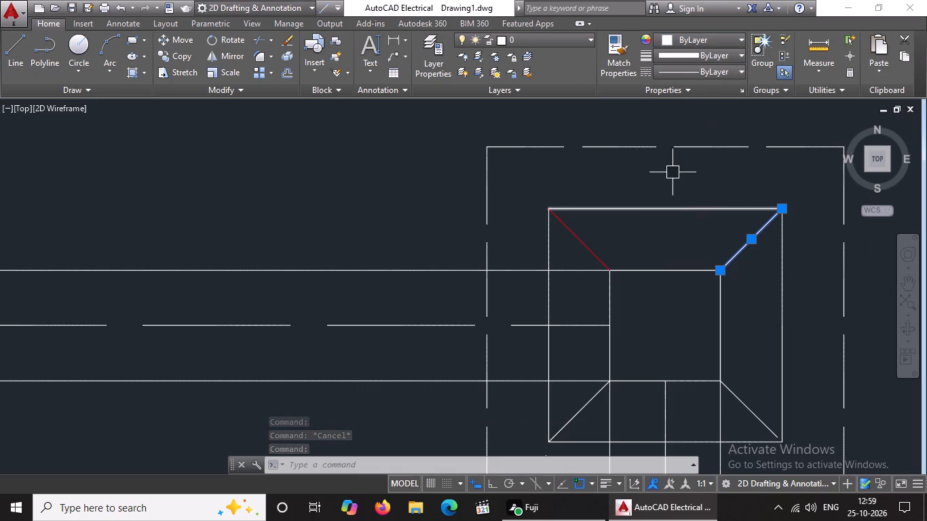
{"action": "left_click", "coordinate": [706, 47]}
{"action": "left_click", "coordinate": [660, 175]}
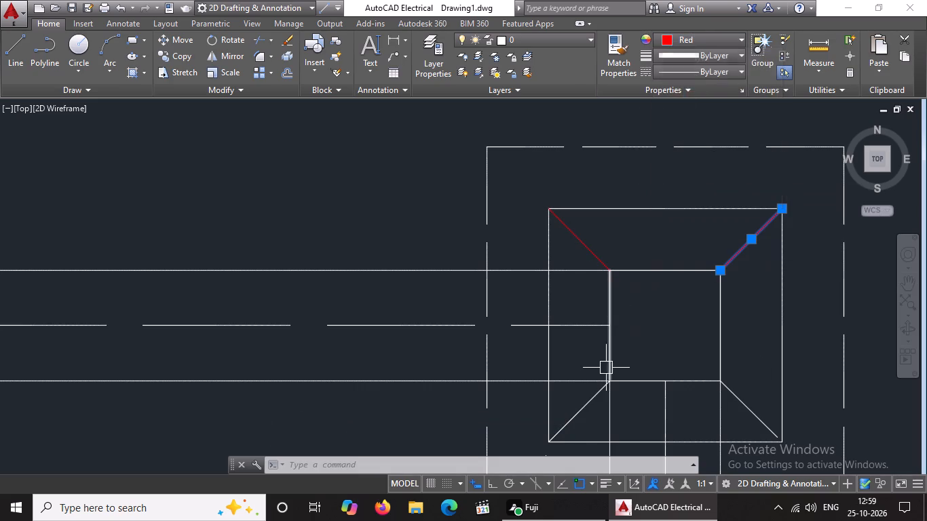
Set the colour of the southwest and southeast diagonals to red on the foundation plan's northeast corner footing.
{"action": "left_click", "coordinate": [582, 417]}
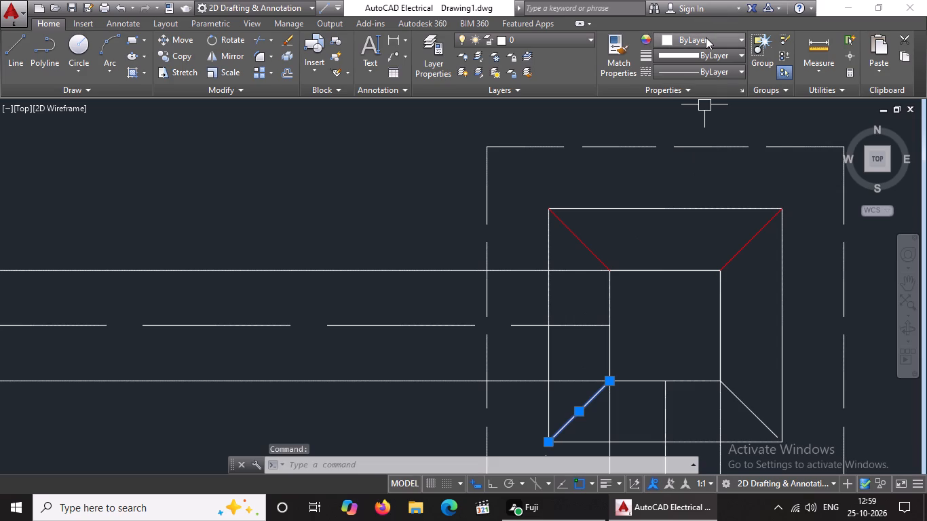
{"action": "left_click", "coordinate": [706, 37]}
{"action": "left_click_drag", "start_coordinate": [664, 174], "coordinate": [665, 182]}
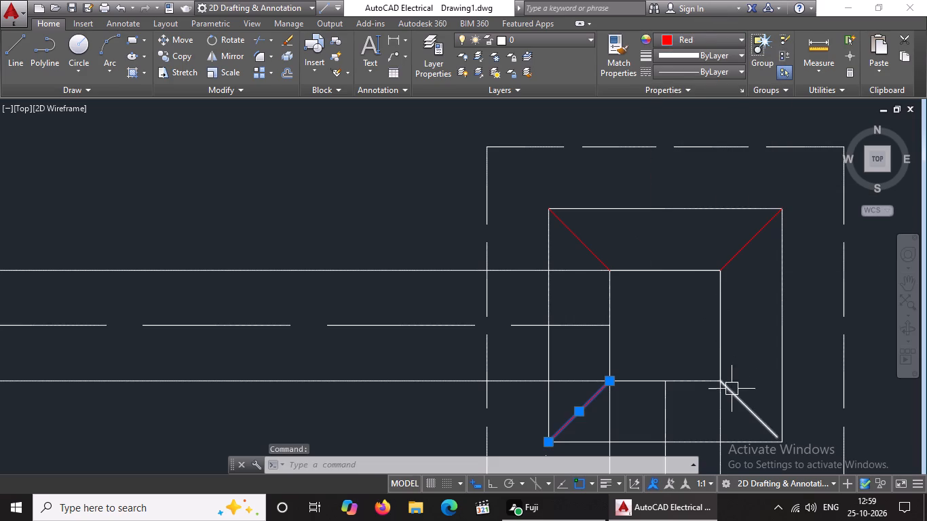
{"action": "left_click", "coordinate": [732, 391]}
{"action": "left_click_drag", "start_coordinate": [693, 36], "coordinate": [699, 63]}
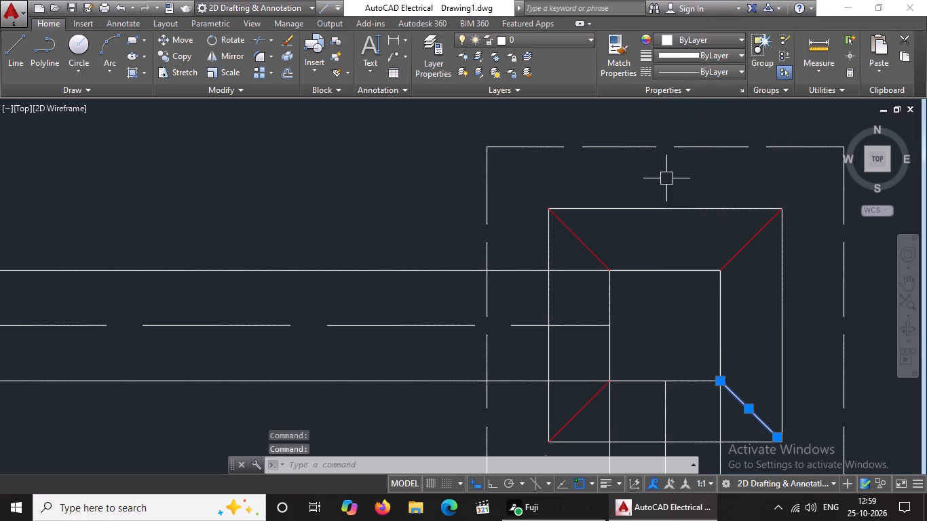
{"action": "left_click", "coordinate": [706, 43]}
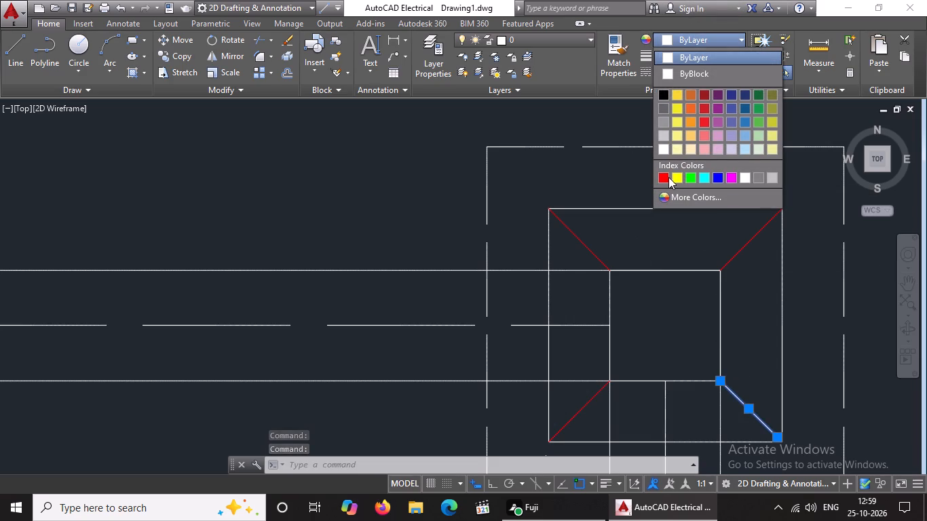
{"action": "left_click", "coordinate": [668, 178]}
{"action": "scroll", "coordinate": [662, 189], "scroll_direction": "down", "scroll_amount": 3}
{"action": "key", "text": "Escape"}
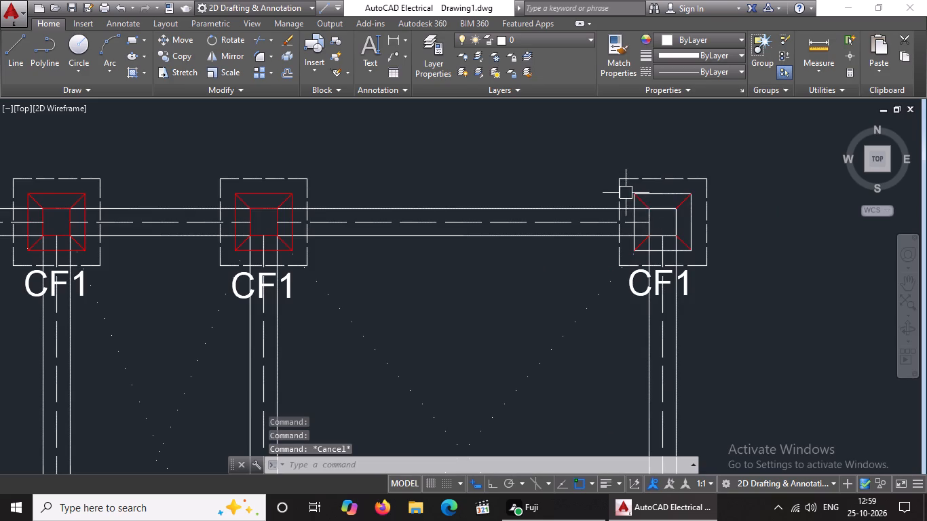
Set both inner squares, together with their diagonals, to red on the foundation plan's northeast corner footing.
{"action": "scroll", "coordinate": [626, 193], "scroll_direction": "up", "scroll_amount": 2}
{"action": "left_click", "coordinate": [629, 184]}
{"action": "left_click", "coordinate": [797, 355]}
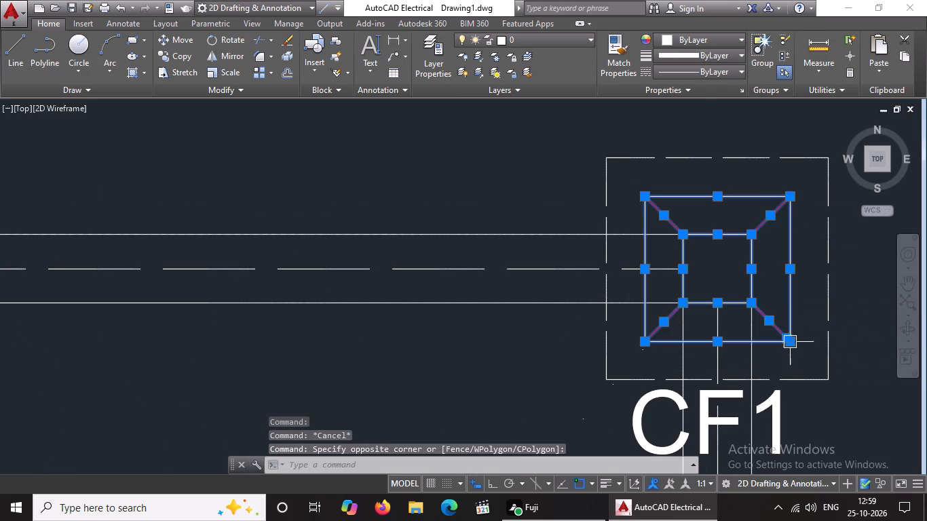
{"action": "left_click", "coordinate": [717, 34]}
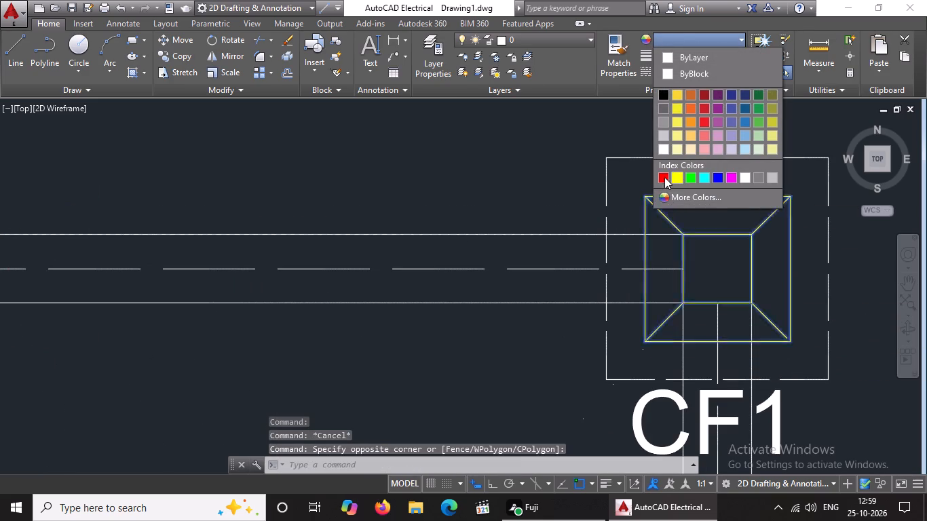
{"action": "left_click", "coordinate": [663, 179]}
{"action": "scroll", "coordinate": [665, 186], "scroll_direction": "down", "scroll_amount": 9}
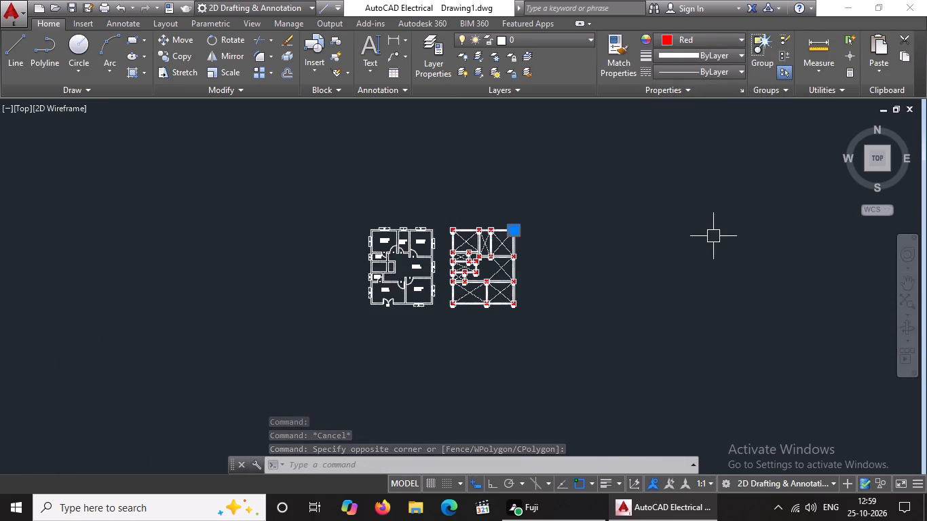
{"action": "key", "text": "Escape"}
Set the CF1 labels of the west and middle footings in the foundation plan's southernmost row to yellow.
{"action": "scroll", "coordinate": [504, 312], "scroll_direction": "up", "scroll_amount": 2}
{"action": "scroll", "coordinate": [336, 302], "scroll_direction": "up", "scroll_amount": 3}
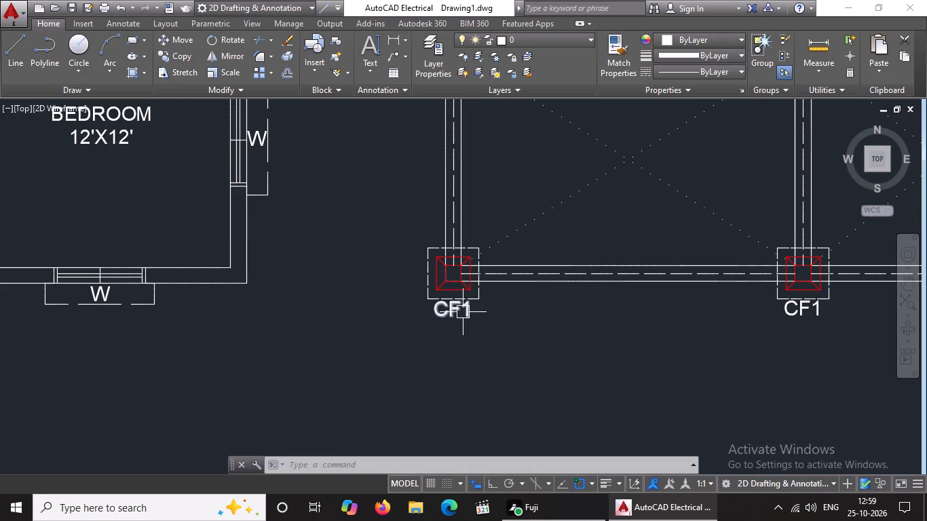
{"action": "left_click", "coordinate": [430, 312]}
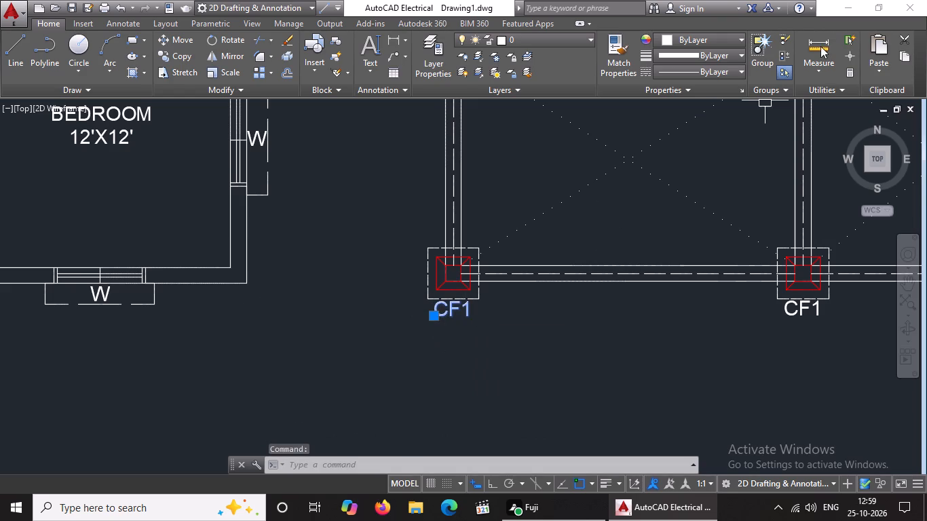
{"action": "left_click", "coordinate": [735, 39]}
{"action": "left_click", "coordinate": [675, 177]}
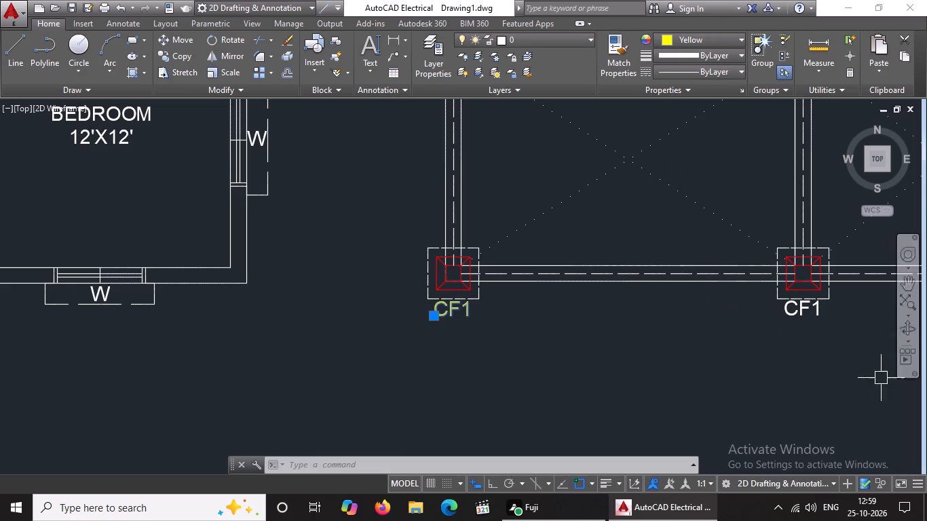
{"action": "left_click", "coordinate": [797, 320]}
{"action": "left_click", "coordinate": [692, 39]}
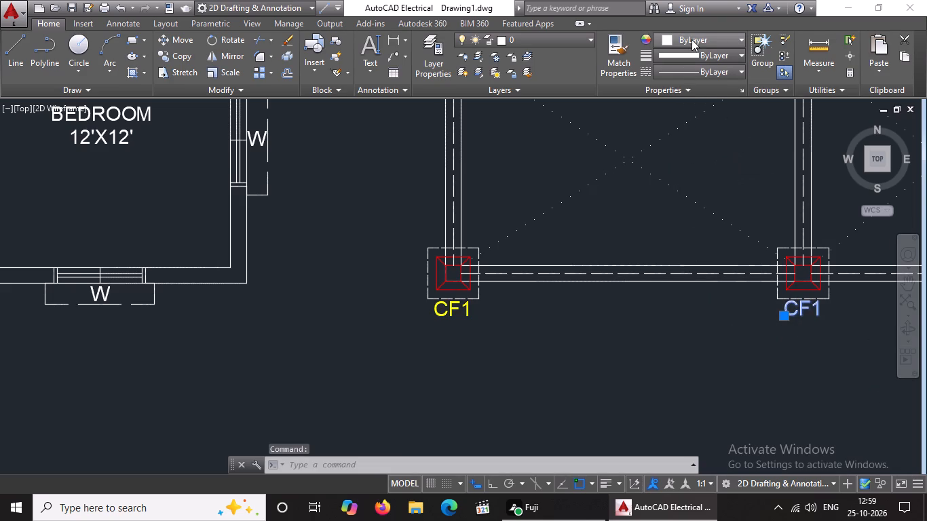
{"action": "left_click", "coordinate": [675, 176]}
Set the CF1 label of the foundation plan's southeast corner footing to yellow.
{"action": "scroll", "coordinate": [637, 256], "scroll_direction": "down", "scroll_amount": 2}
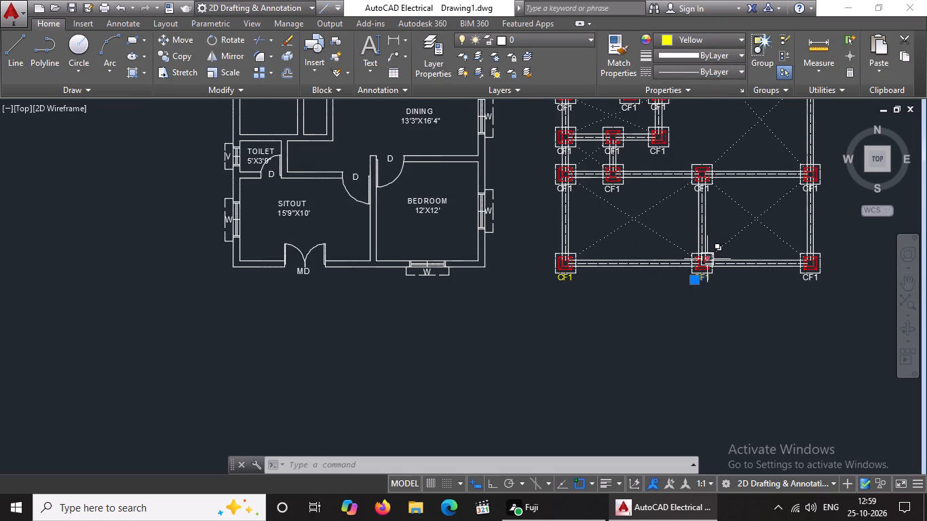
{"action": "middle_click_drag", "start_coordinate": [704, 259], "coordinate": [603, 291]}
{"action": "scroll", "coordinate": [631, 320], "scroll_direction": "up", "scroll_amount": 2}
{"action": "left_click", "coordinate": [829, 305]}
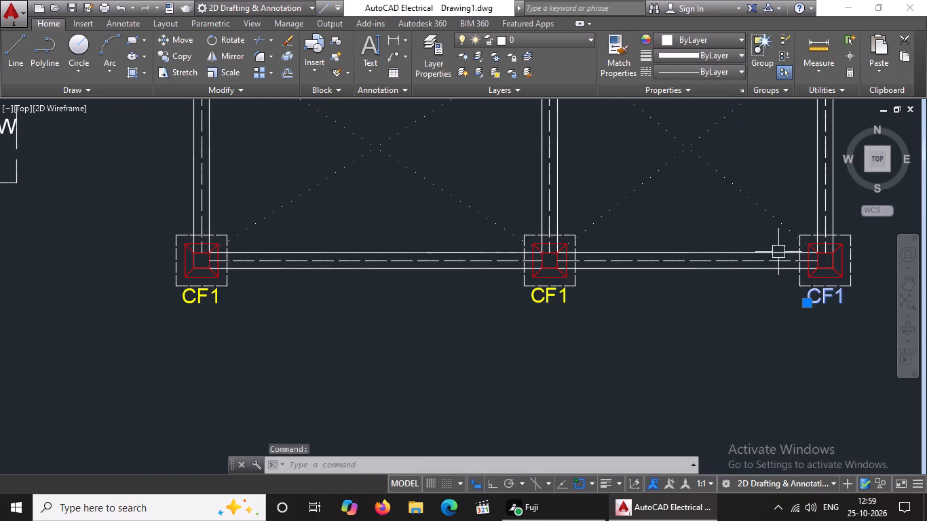
{"action": "left_click", "coordinate": [700, 35]}
{"action": "left_click", "coordinate": [677, 178]}
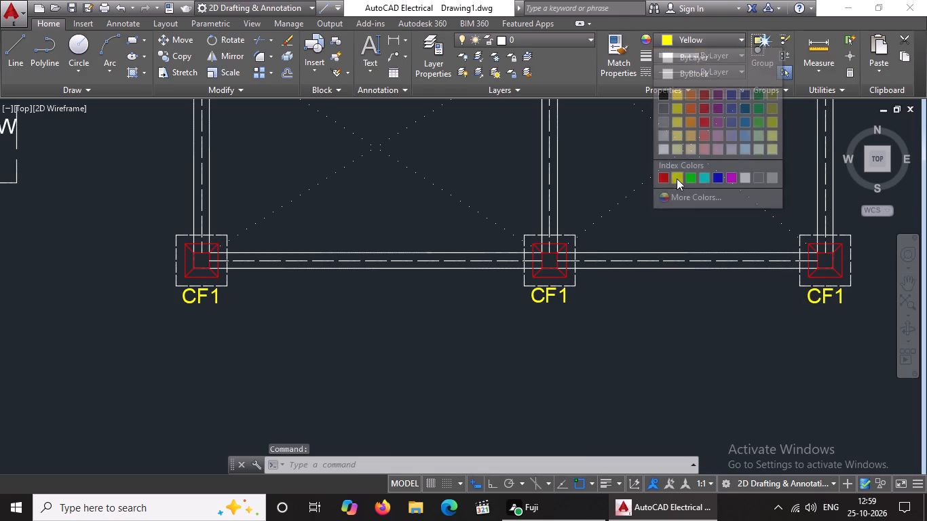
{"action": "key", "text": "Escape"}
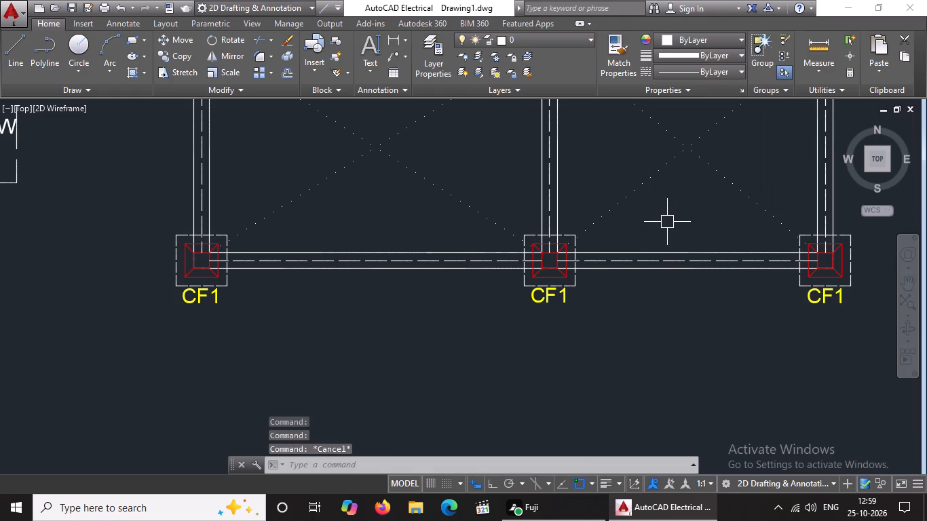
Set the CF1 labels of the two westernmost footings in the second row from the south to yellow.
{"action": "middle_click_drag", "start_coordinate": [664, 242], "coordinate": [659, 259]}
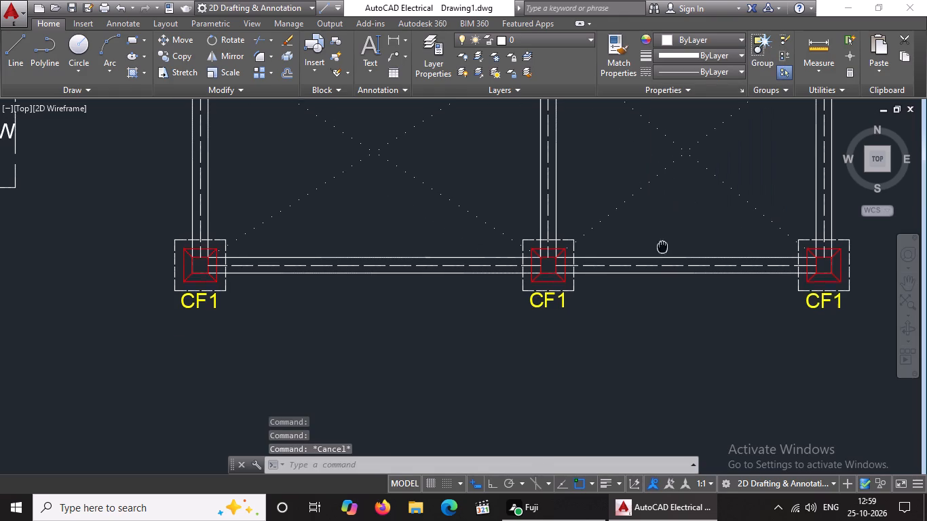
{"action": "middle_click_drag", "start_coordinate": [659, 259], "coordinate": [642, 404]}
{"action": "scroll", "coordinate": [166, 240], "scroll_direction": "up", "scroll_amount": 2}
{"action": "left_click", "coordinate": [152, 227]}
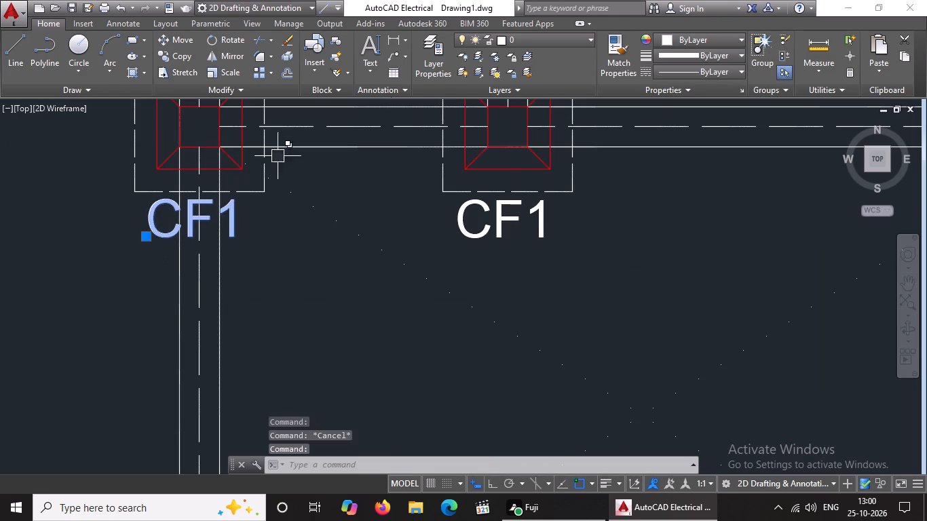
{"action": "left_click", "coordinate": [681, 38]}
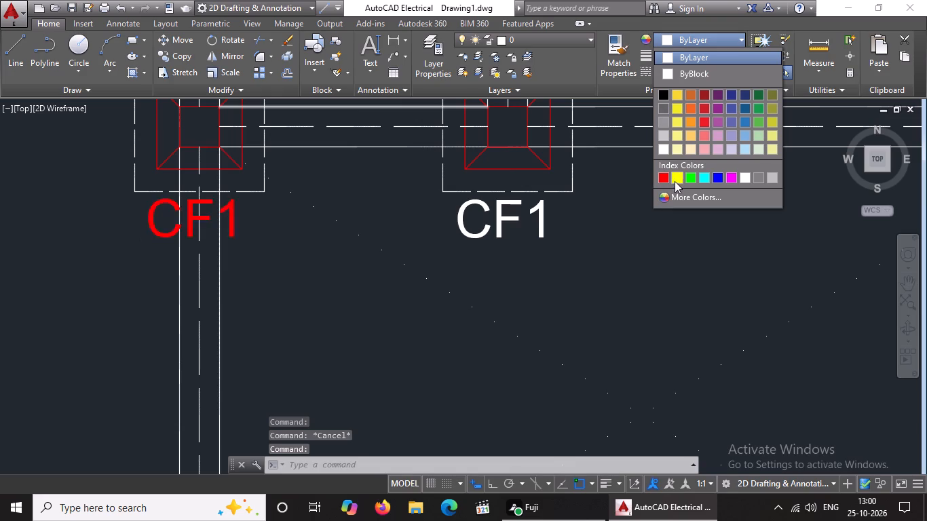
{"action": "left_click", "coordinate": [677, 178]}
{"action": "key", "text": "Escape"}
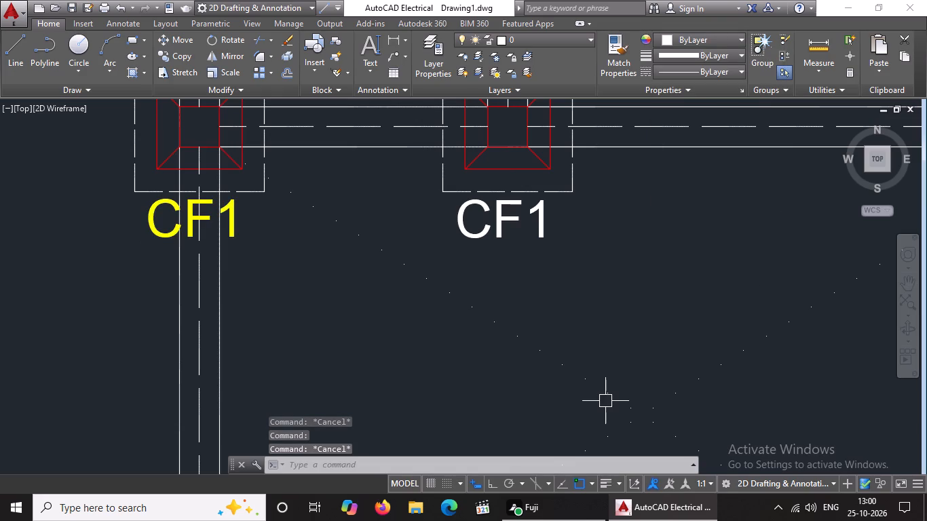
{"action": "left_click", "coordinate": [501, 233]}
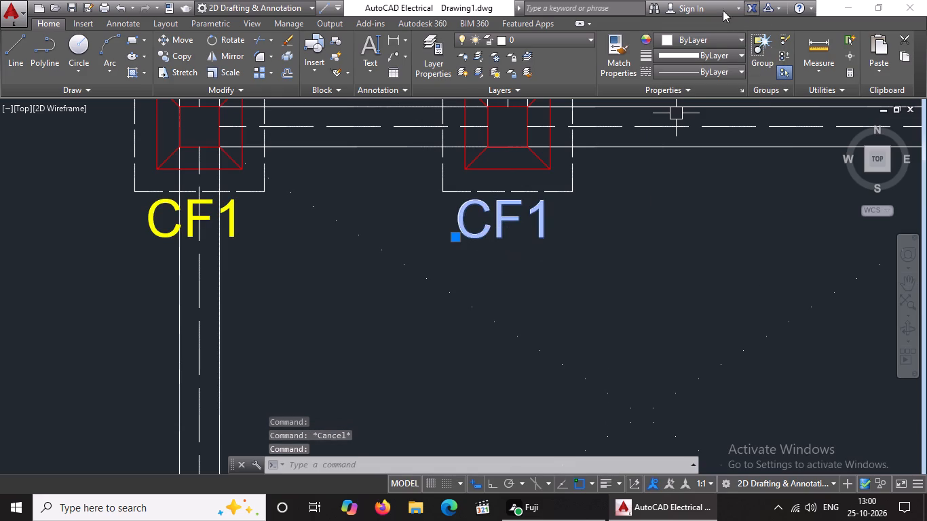
{"action": "left_click", "coordinate": [704, 38]}
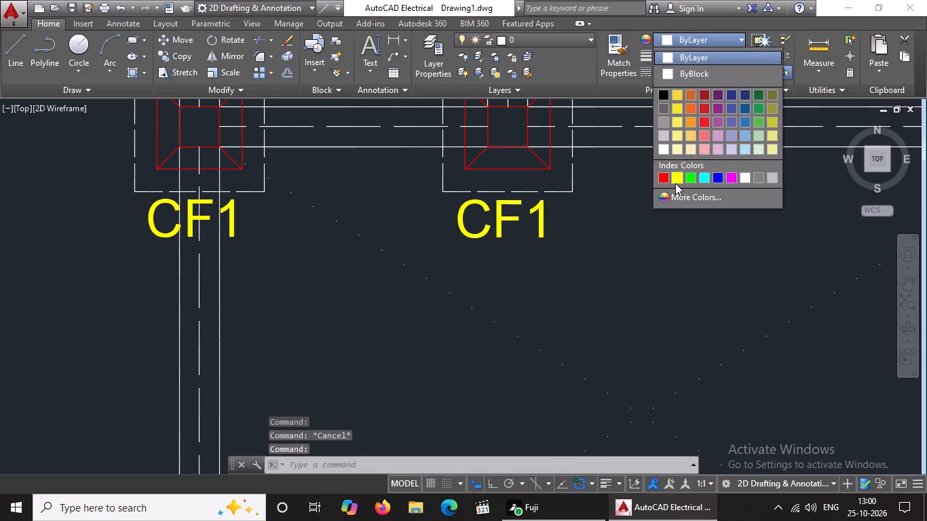
{"action": "left_click", "coordinate": [677, 174]}
{"action": "key", "text": "Escape"}
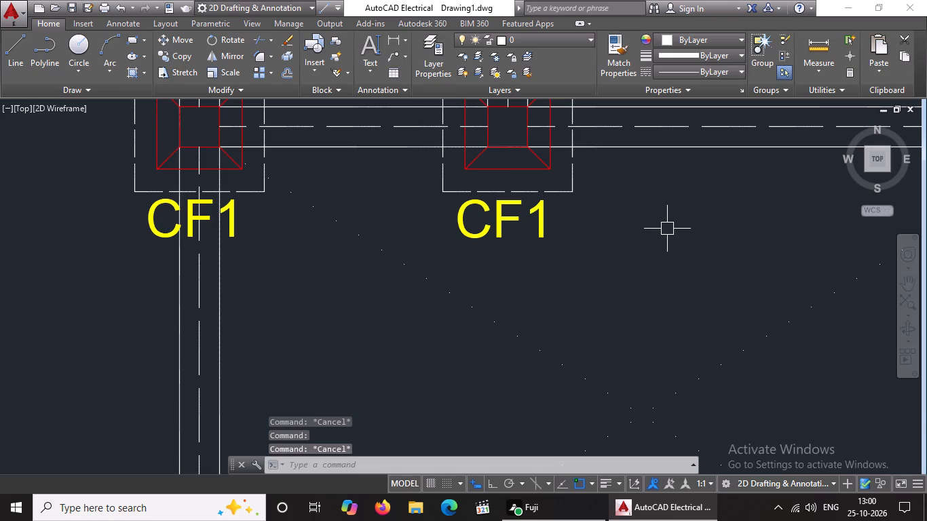
Set the CF1 labels of the two easternmost footings in the second row from the south to yellow.
{"action": "scroll", "coordinate": [637, 203], "scroll_direction": "down", "scroll_amount": 4}
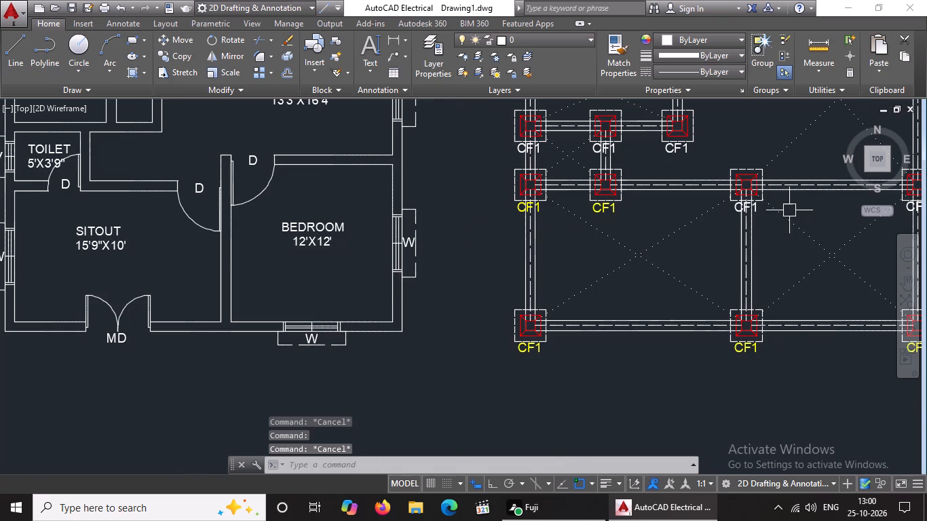
{"action": "scroll", "coordinate": [755, 212], "scroll_direction": "up", "scroll_amount": 3}
{"action": "left_click", "coordinate": [749, 204]}
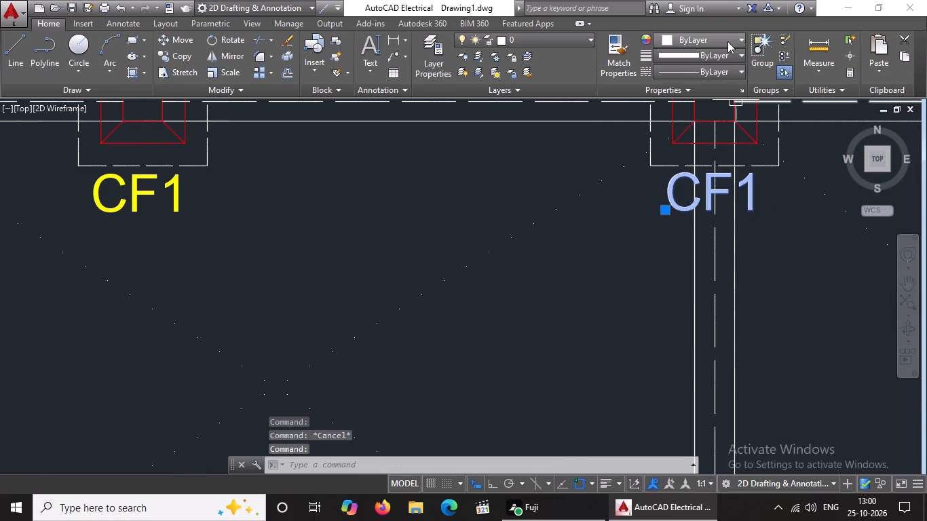
{"action": "left_click", "coordinate": [727, 40]}
{"action": "left_click_drag", "start_coordinate": [676, 174], "coordinate": [688, 220]}
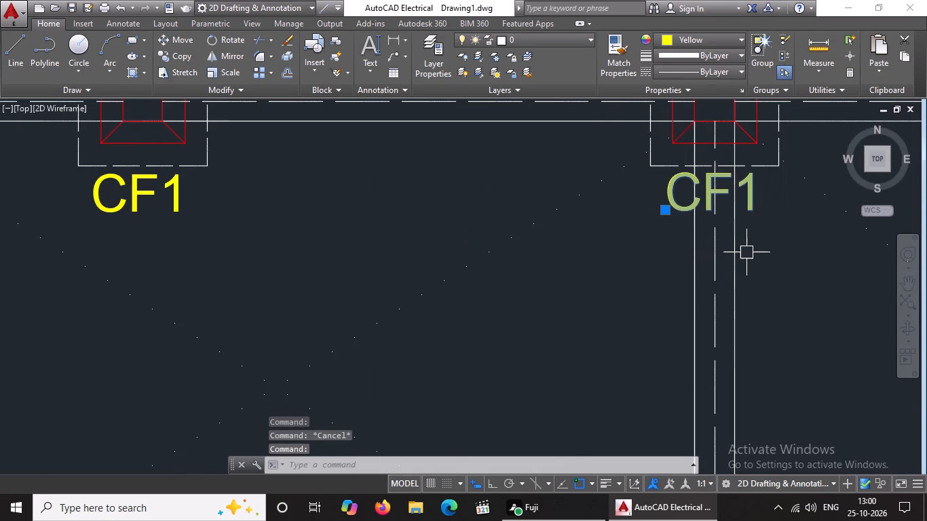
{"action": "key", "text": "Escape"}
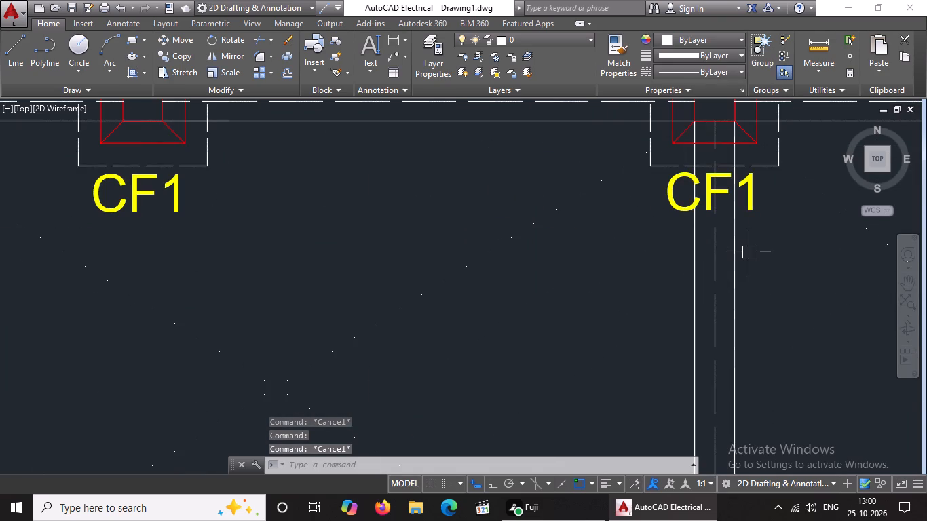
{"action": "scroll", "coordinate": [749, 252], "scroll_direction": "down", "scroll_amount": 5}
{"action": "scroll", "coordinate": [831, 246], "scroll_direction": "up", "scroll_amount": 3}
{"action": "scroll", "coordinate": [696, 234], "scroll_direction": "up", "scroll_amount": 3}
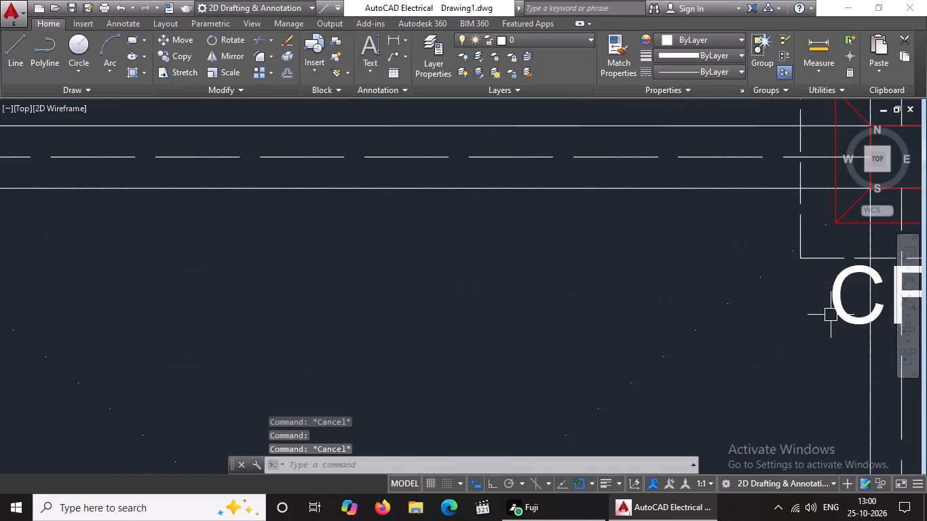
{"action": "left_click", "coordinate": [841, 311]}
{"action": "left_click", "coordinate": [718, 37]}
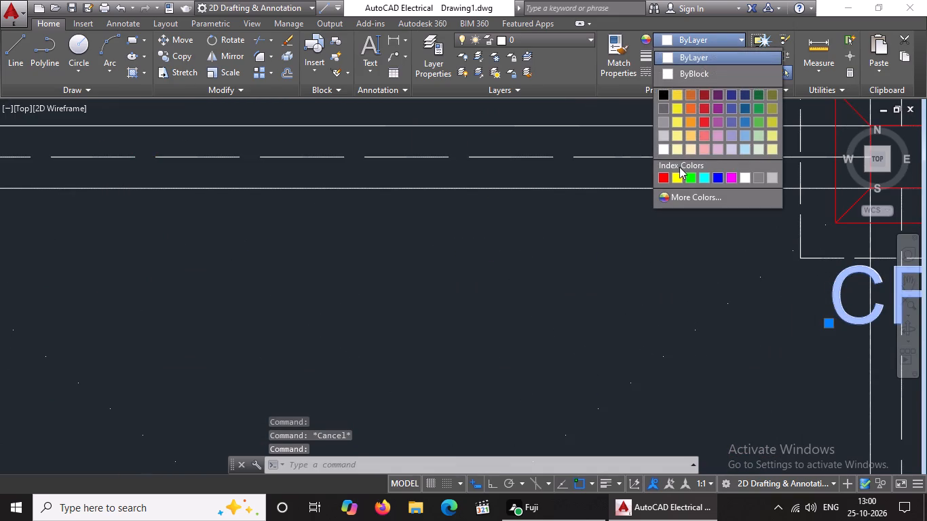
{"action": "left_click", "coordinate": [674, 180]}
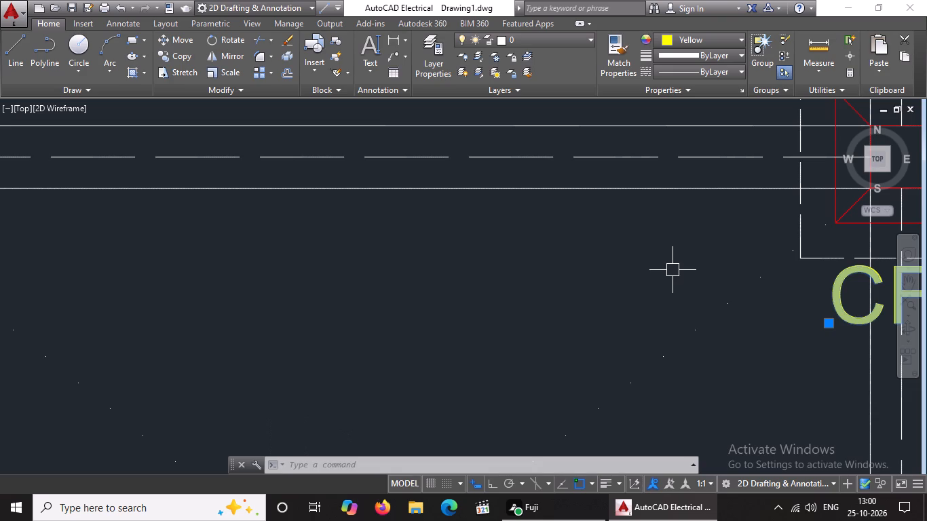
{"action": "scroll", "coordinate": [673, 270], "scroll_direction": "down", "scroll_amount": 5}
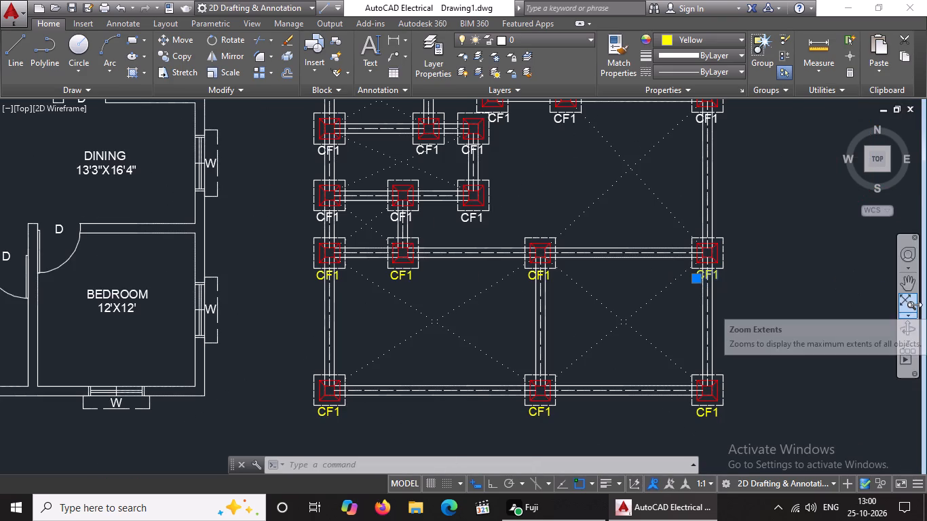
{"action": "key", "text": "Escape"}
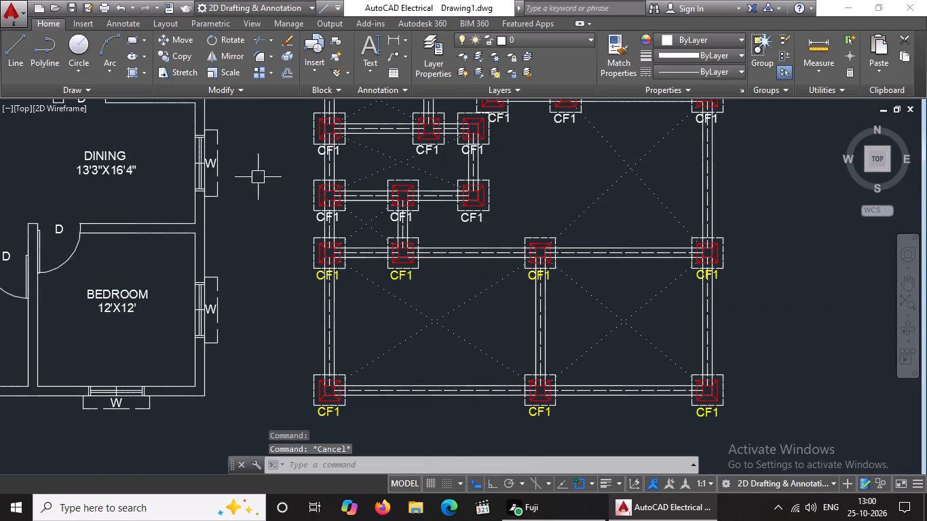
Set the CF1 label of the westernmost footing in the third row from the south to yellow.
{"action": "scroll", "coordinate": [268, 176], "scroll_direction": "up", "scroll_amount": 2}
{"action": "scroll", "coordinate": [428, 273], "scroll_direction": "up", "scroll_amount": 2}
{"action": "left_click", "coordinate": [342, 306]}
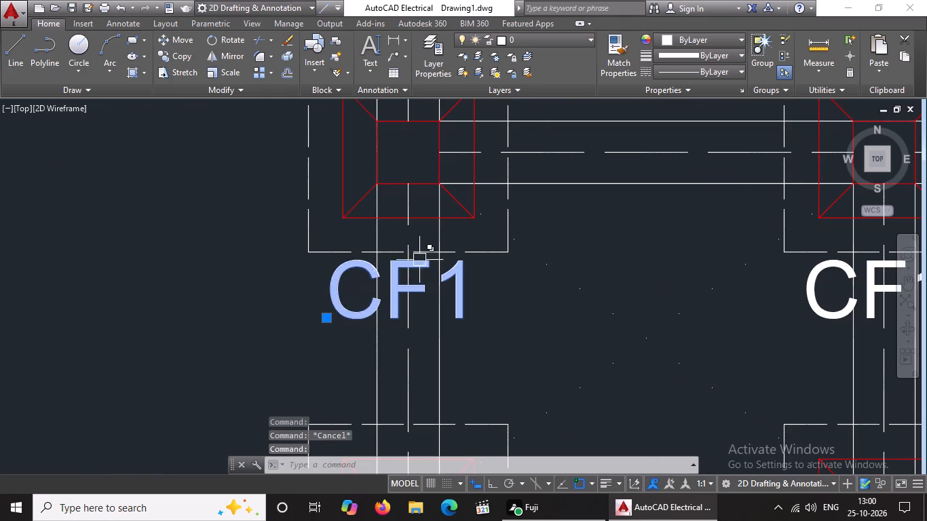
{"action": "left_click", "coordinate": [668, 41]}
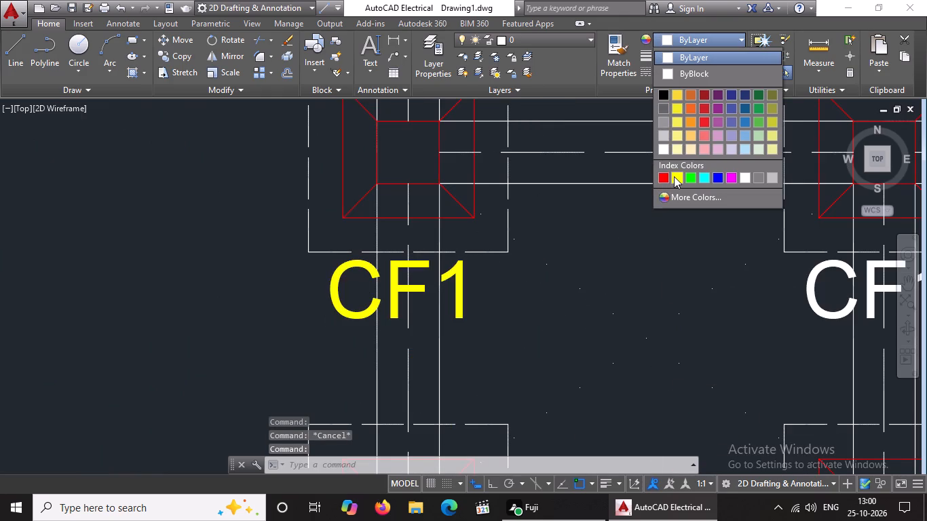
{"action": "left_click", "coordinate": [674, 176]}
{"action": "scroll", "coordinate": [601, 256], "scroll_direction": "down", "scroll_amount": 2}
{"action": "key", "text": "Escape"}
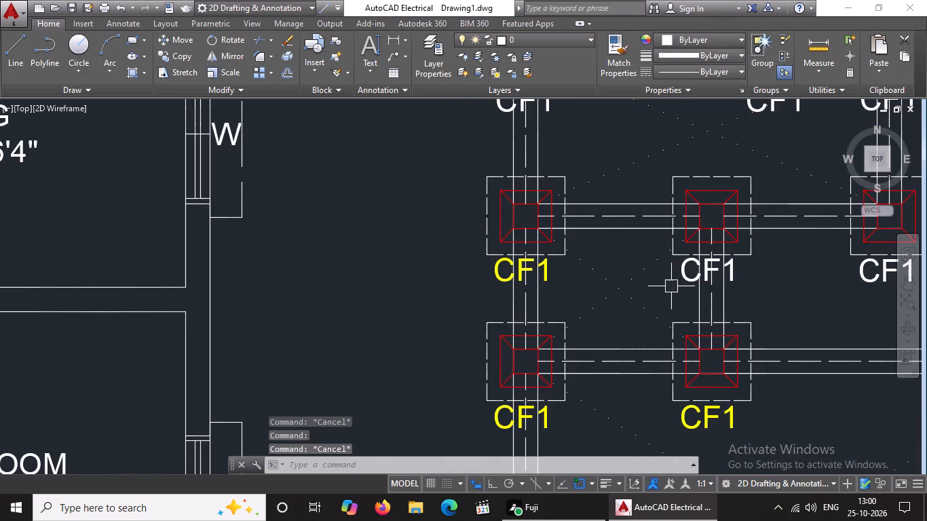
Set the CF1 labels of the middle and easternmost footings in the third row from the south to yellow.
{"action": "left_click", "coordinate": [679, 269]}
{"action": "left_click", "coordinate": [711, 39]}
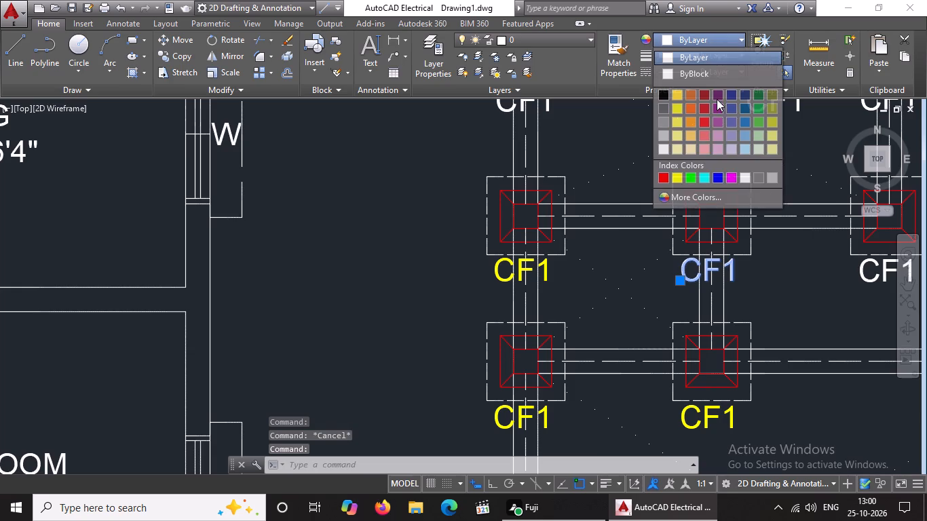
{"action": "left_click", "coordinate": [678, 175]}
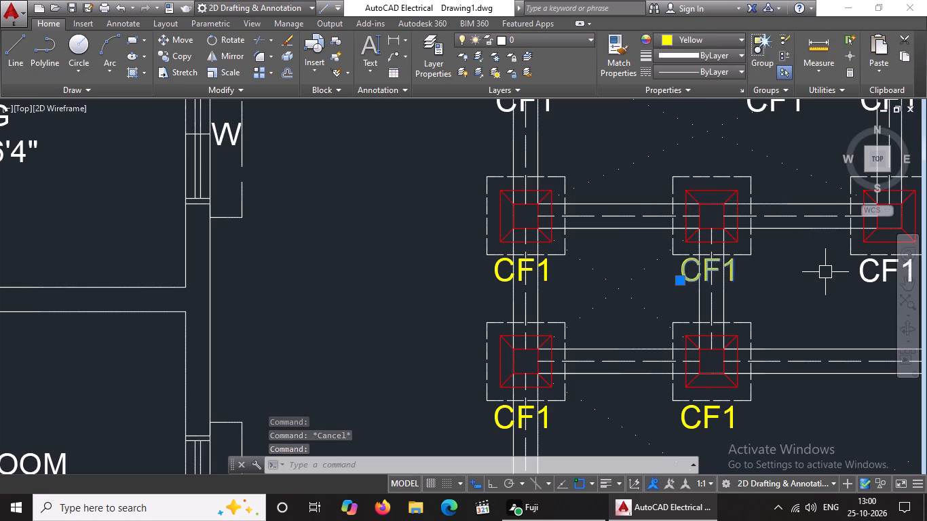
{"action": "key", "text": "Escape"}
{"action": "scroll", "coordinate": [818, 271], "scroll_direction": "down", "scroll_amount": 4}
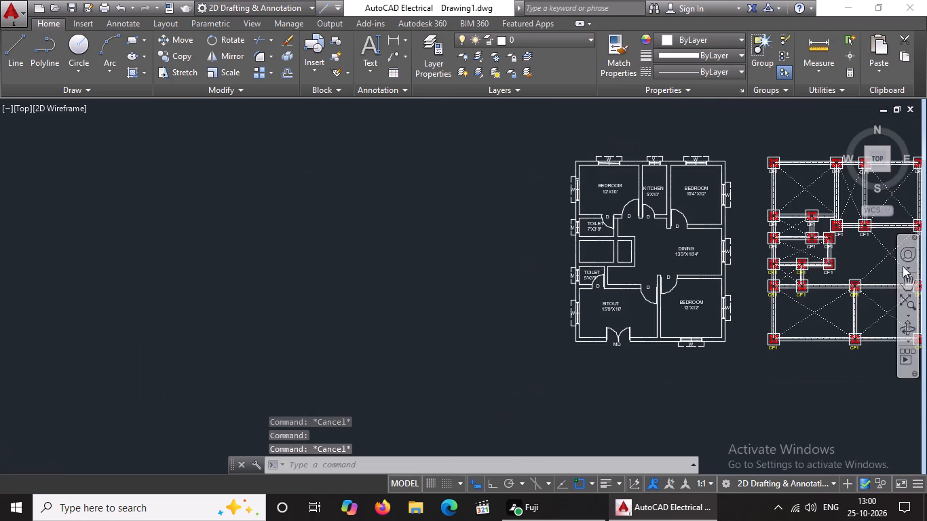
{"action": "middle_click_drag", "start_coordinate": [827, 274], "coordinate": [658, 277]}
{"action": "scroll", "coordinate": [671, 268], "scroll_direction": "up", "scroll_amount": 3}
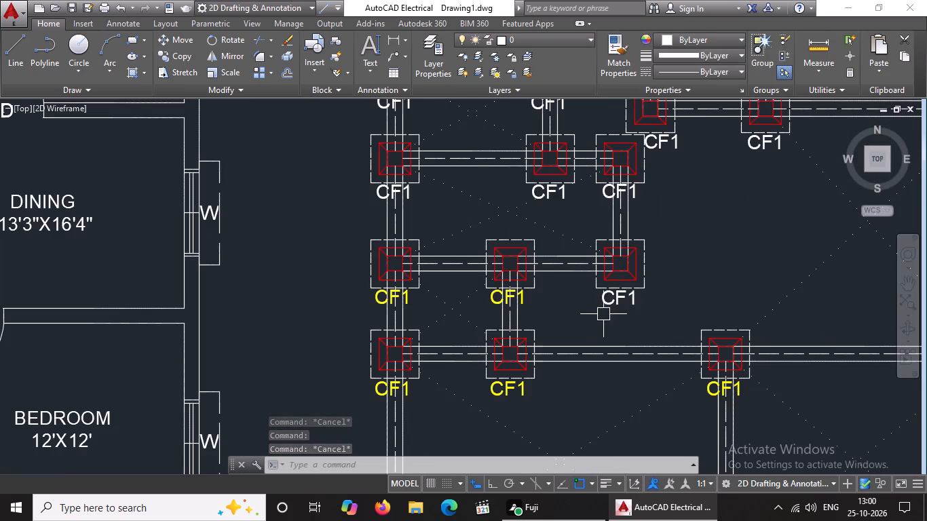
{"action": "left_click", "coordinate": [611, 301]}
{"action": "left_click", "coordinate": [696, 39]}
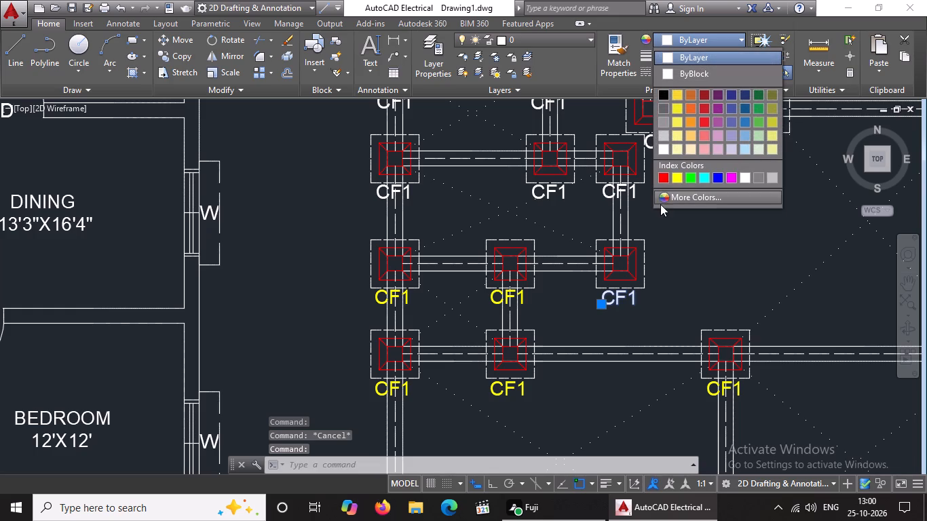
{"action": "left_click_drag", "start_coordinate": [677, 174], "coordinate": [677, 180]}
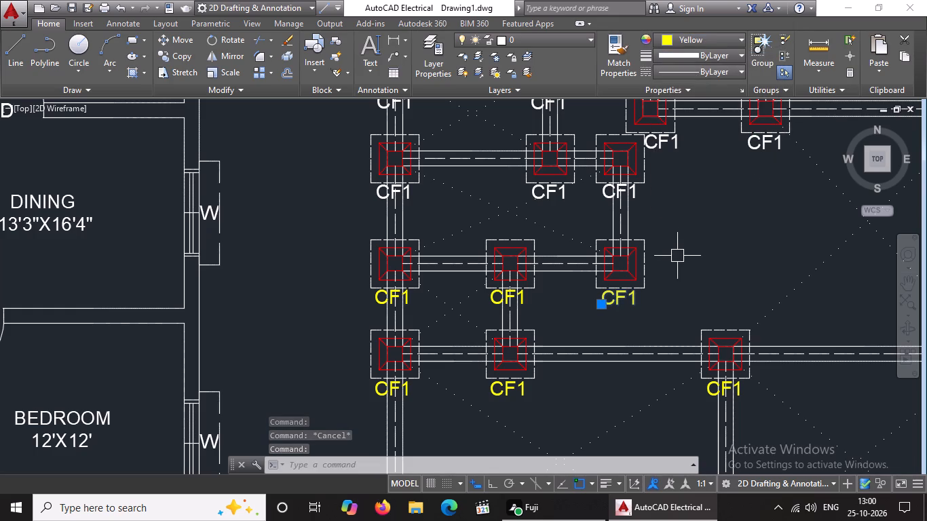
{"action": "key", "text": "Escape"}
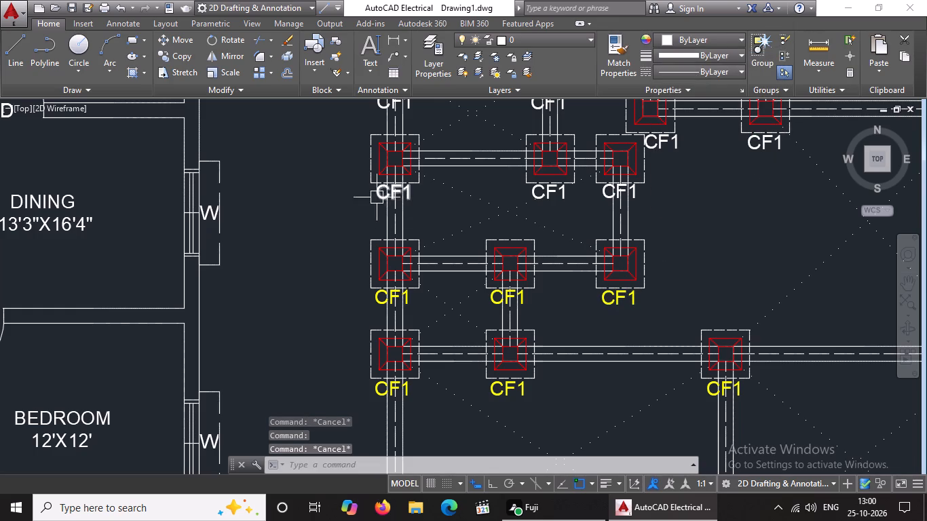
Set the CF1 labels of the two westernmost footings in the fourth row from the south to yellow.
{"action": "scroll", "coordinate": [377, 197], "scroll_direction": "up", "scroll_amount": 2}
{"action": "left_click", "coordinate": [379, 187]}
{"action": "left_click", "coordinate": [733, 35]}
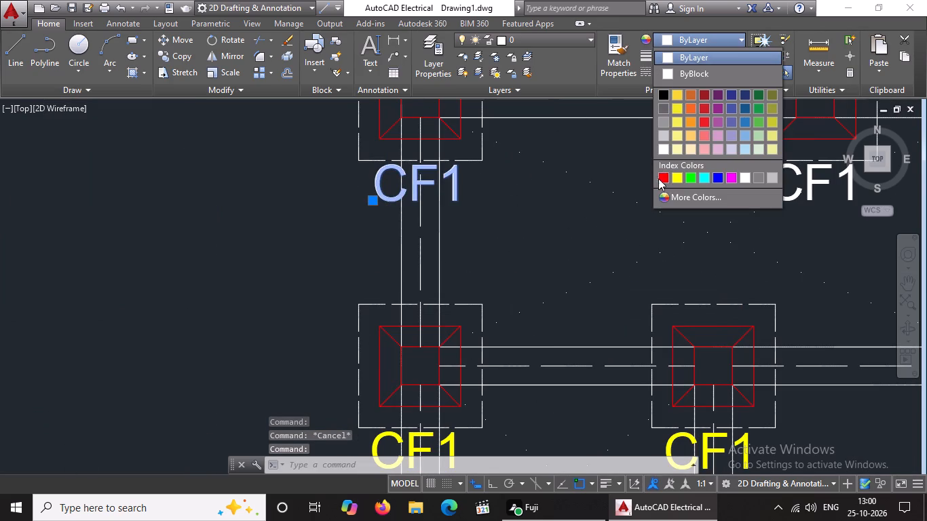
{"action": "left_click", "coordinate": [673, 176]}
{"action": "key", "text": "Escape"}
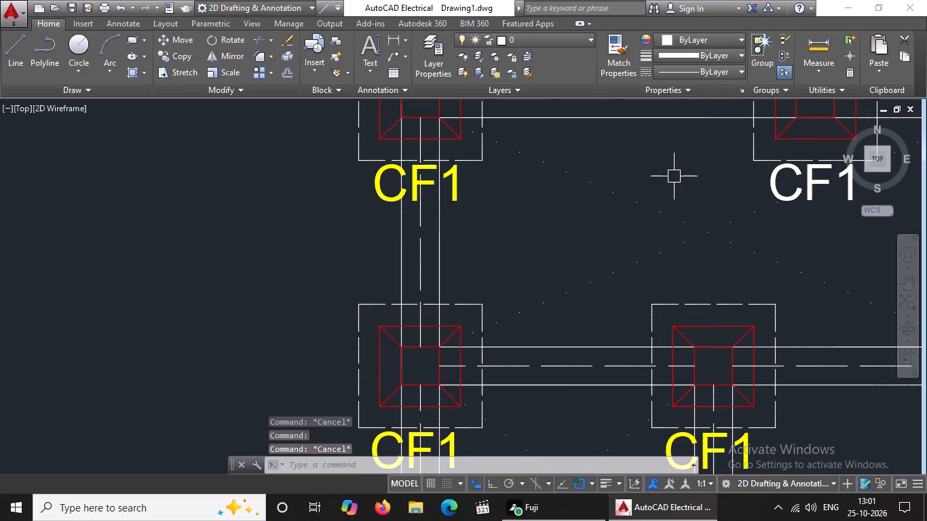
{"action": "scroll", "coordinate": [674, 176], "scroll_direction": "down", "scroll_amount": 3}
{"action": "scroll", "coordinate": [729, 178], "scroll_direction": "up", "scroll_amount": 2}
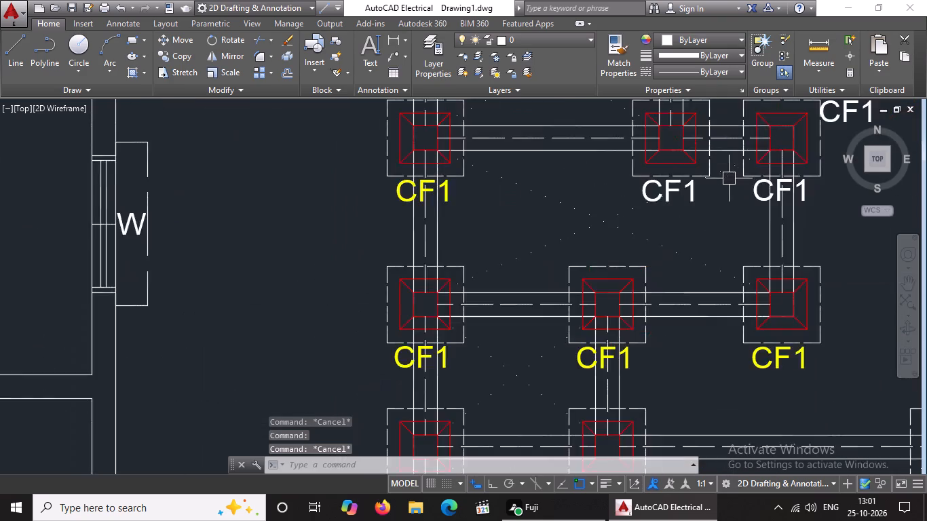
{"action": "scroll", "coordinate": [700, 185], "scroll_direction": "up", "scroll_amount": 3}
{"action": "left_click", "coordinate": [590, 184]}
{"action": "left_click", "coordinate": [561, 178]}
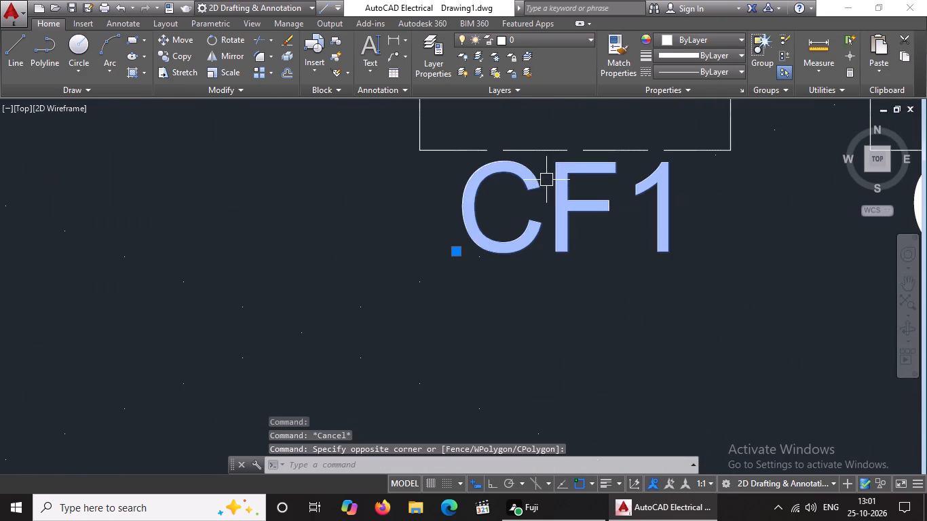
{"action": "left_click", "coordinate": [698, 36]}
{"action": "left_click", "coordinate": [679, 176]}
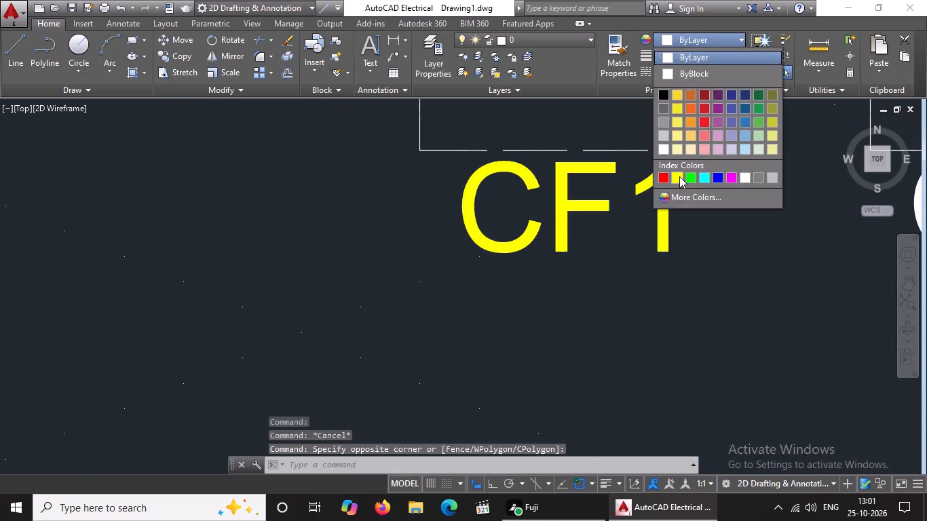
{"action": "scroll", "coordinate": [634, 227], "scroll_direction": "down", "scroll_amount": 5}
{"action": "key", "text": "Escape"}
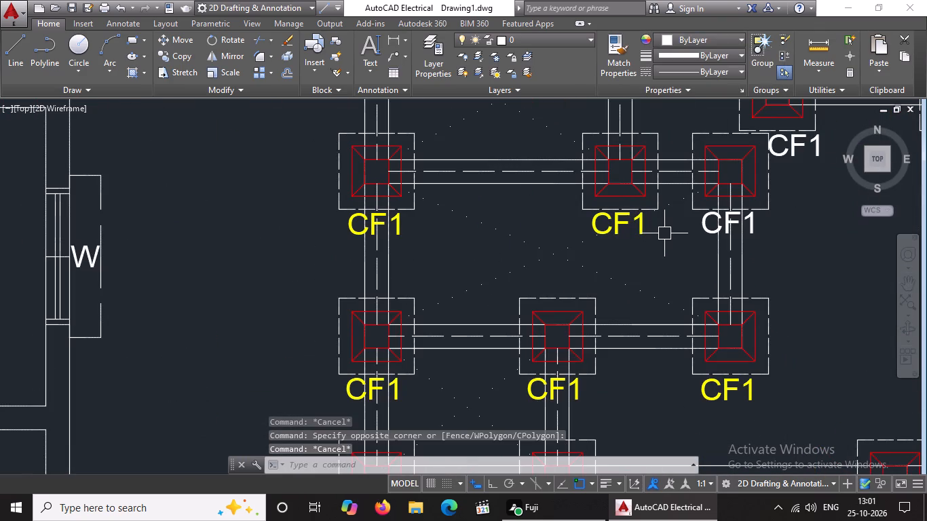
Set the CF1 label of the easternmost footing in the fourth row from the south to yellow.
{"action": "left_click", "coordinate": [704, 221]}
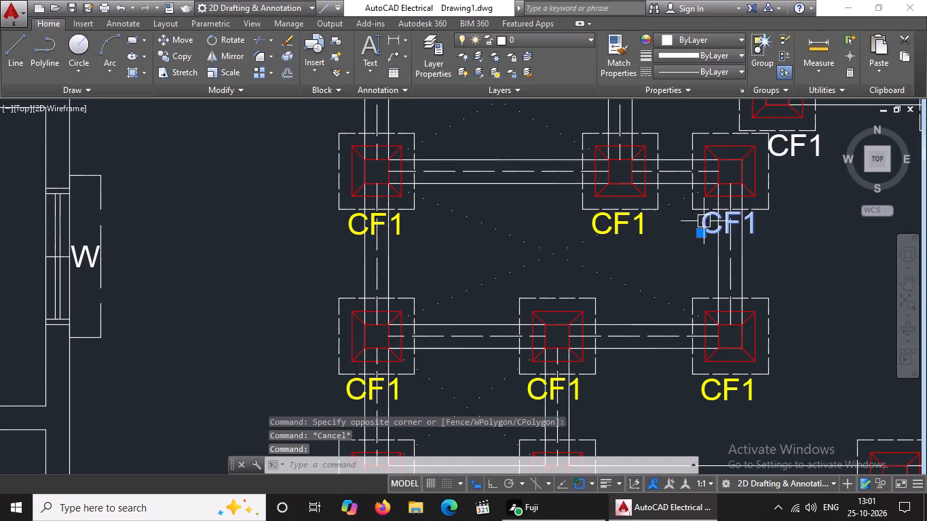
{"action": "left_click", "coordinate": [708, 45]}
{"action": "left_click", "coordinate": [677, 178]}
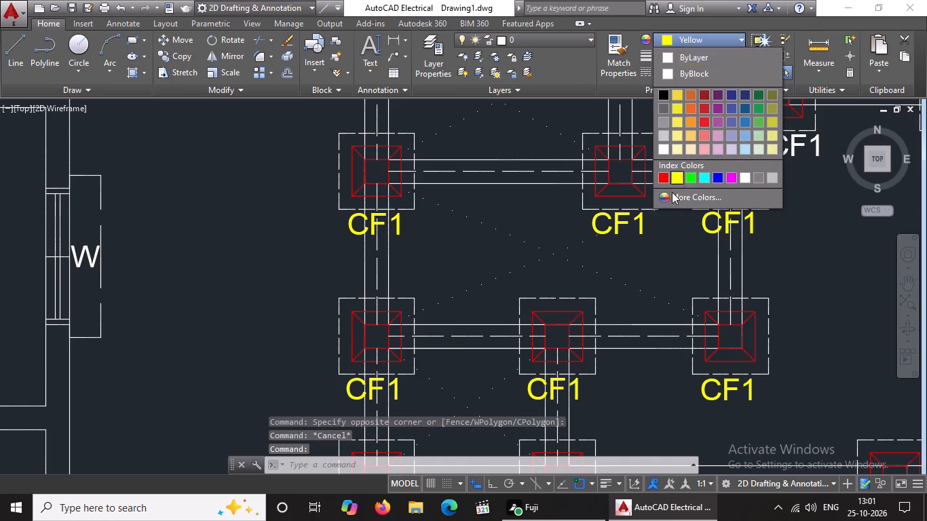
{"action": "scroll", "coordinate": [652, 282], "scroll_direction": "down", "scroll_amount": 3}
{"action": "scroll", "coordinate": [703, 261], "scroll_direction": "up", "scroll_amount": 3}
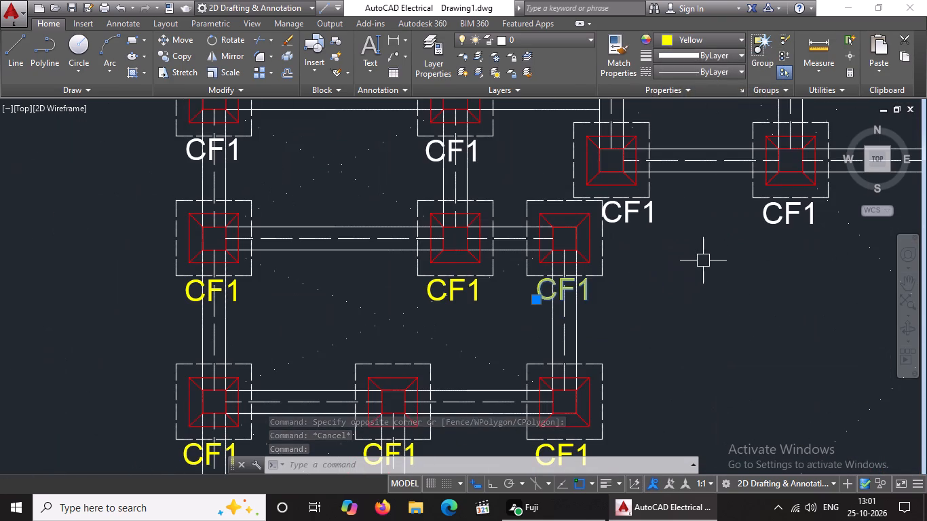
{"action": "key", "text": "Escape"}
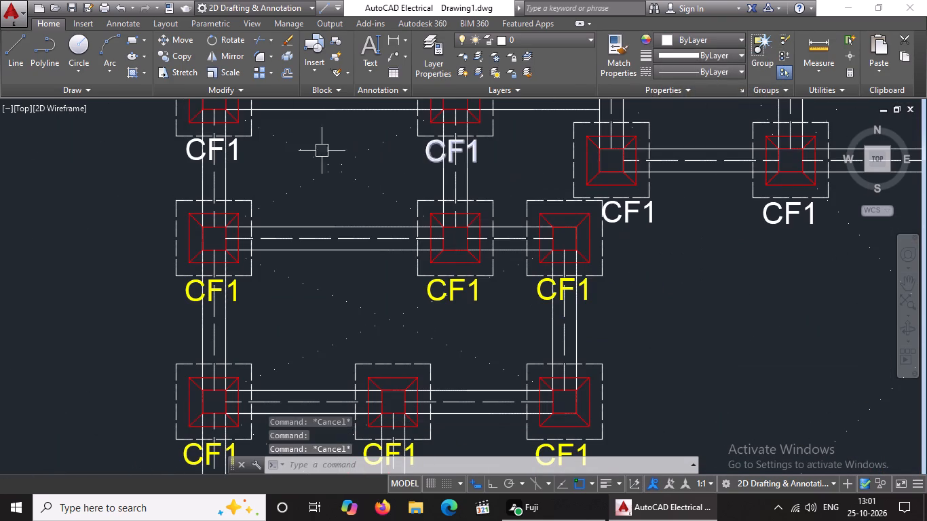
Set both CF1 labels of the short two-footing row on the west side, just north of the fourth row, to yellow.
{"action": "left_click", "coordinate": [234, 153]}
{"action": "left_click", "coordinate": [693, 38]}
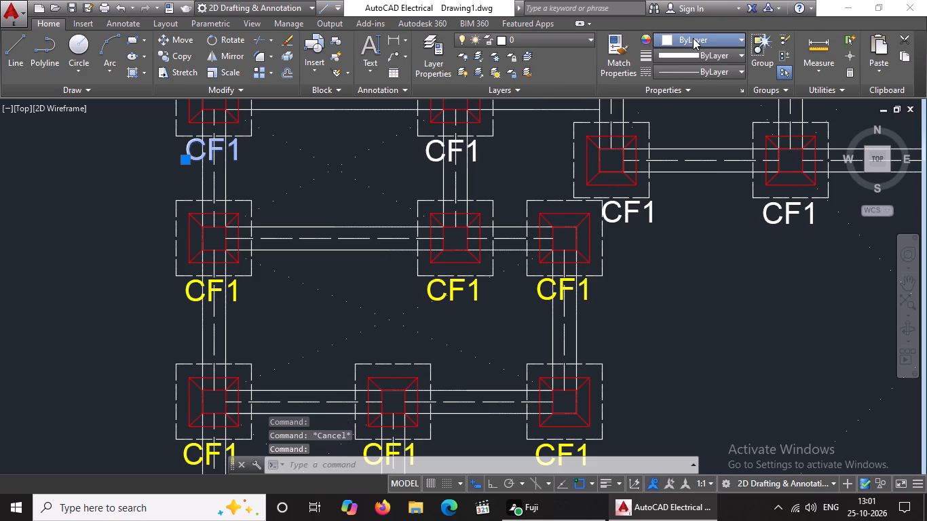
{"action": "left_click", "coordinate": [673, 178]}
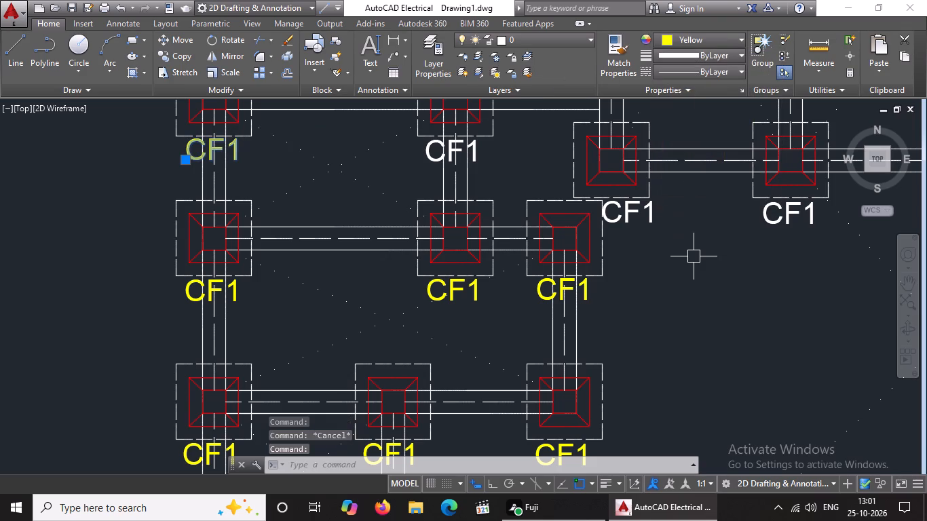
{"action": "key", "text": "Escape"}
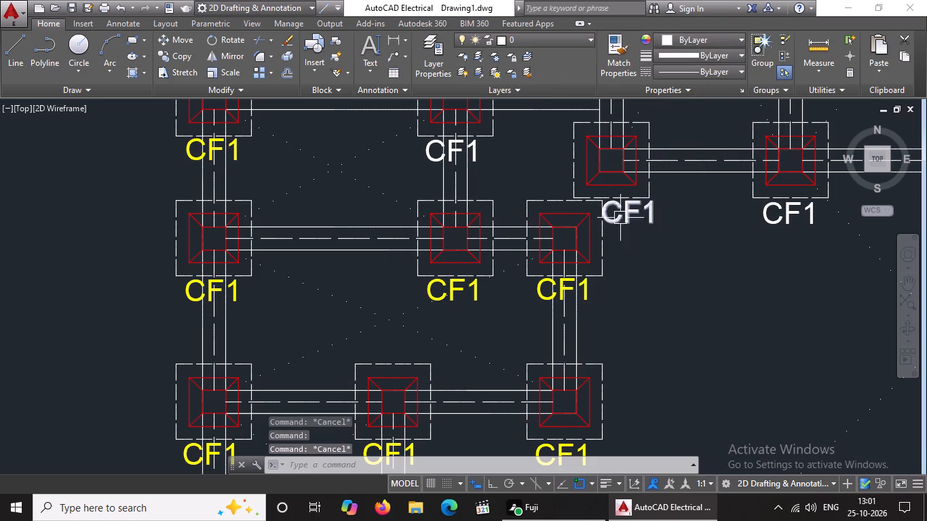
{"action": "scroll", "coordinate": [400, 139], "scroll_direction": "up", "scroll_amount": 2}
{"action": "left_click", "coordinate": [470, 179]}
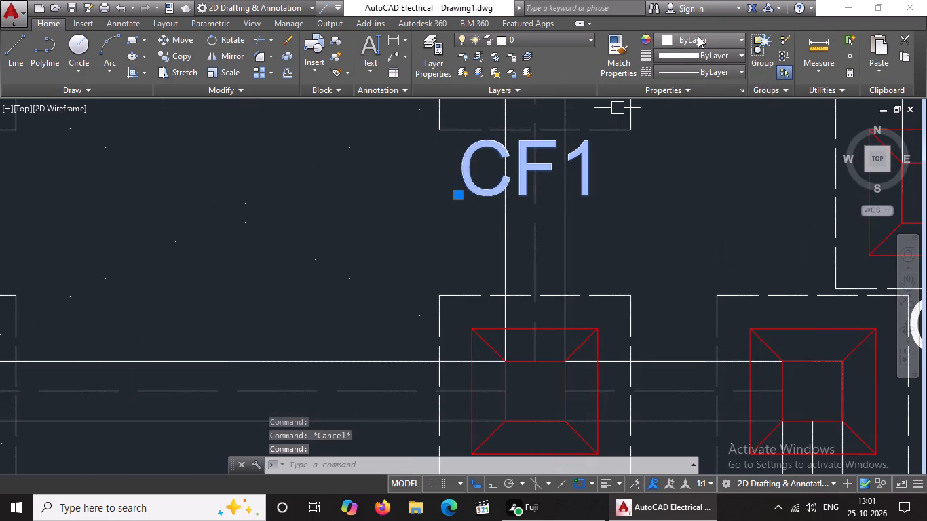
{"action": "left_click", "coordinate": [698, 36]}
{"action": "left_click", "coordinate": [677, 176]}
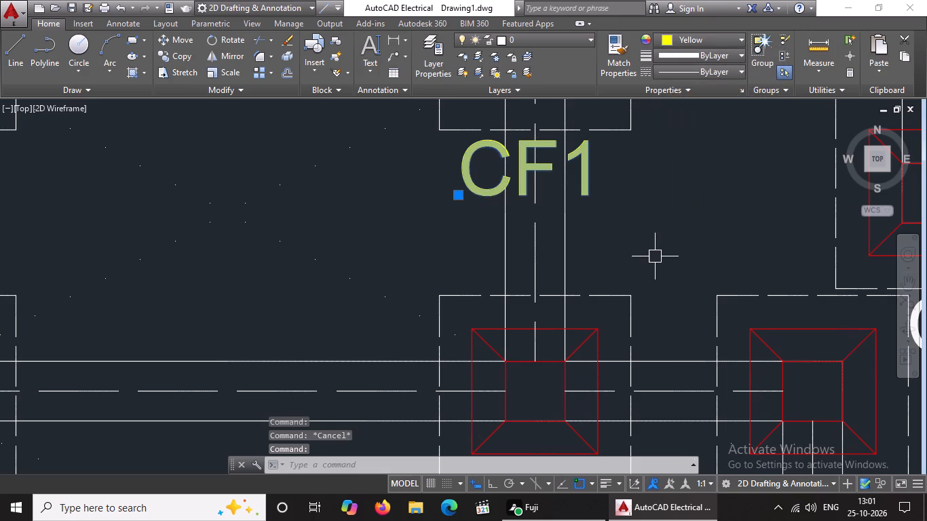
{"action": "key", "text": "Escape"}
{"action": "scroll", "coordinate": [655, 256], "scroll_direction": "down", "scroll_amount": 2}
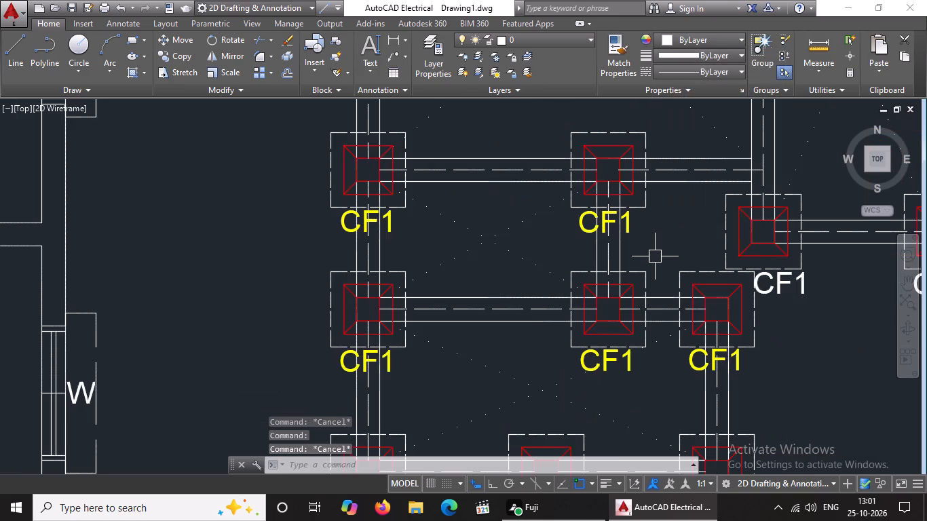
Set the CF1 labels of the two westernmost footings in the eastern three-footing row, directly south of the northernmost row, to yellow.
{"action": "scroll", "coordinate": [797, 298], "scroll_direction": "up", "scroll_amount": 1}
{"action": "left_click", "coordinate": [767, 286]}
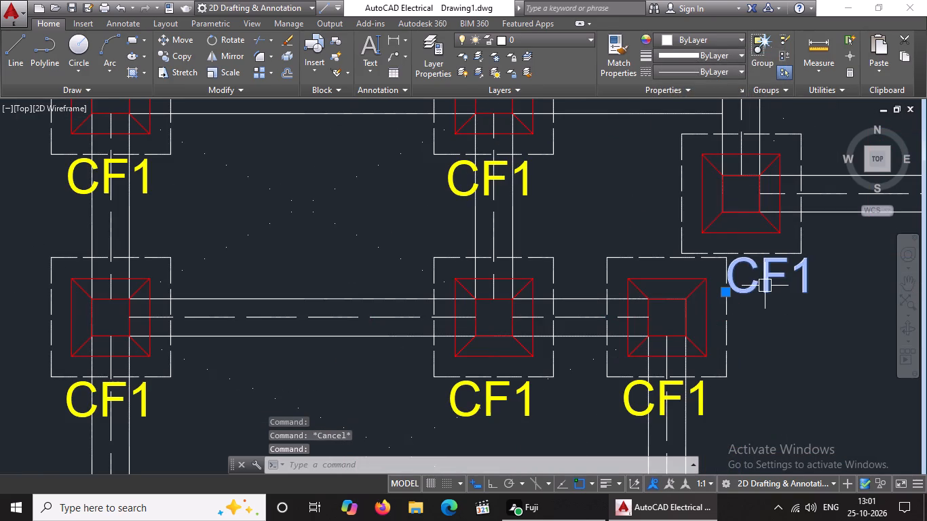
{"action": "left_click", "coordinate": [682, 37]}
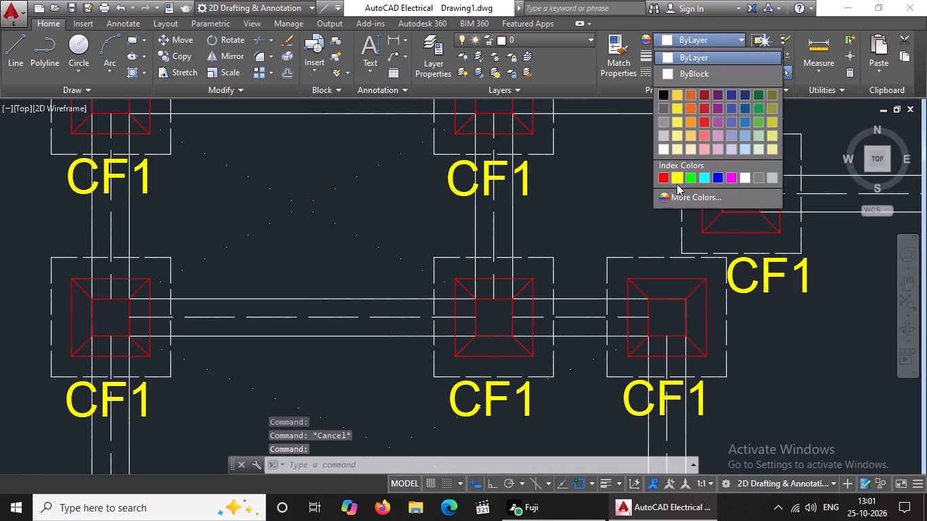
{"action": "left_click", "coordinate": [680, 175]}
{"action": "scroll", "coordinate": [696, 294], "scroll_direction": "down", "scroll_amount": 5}
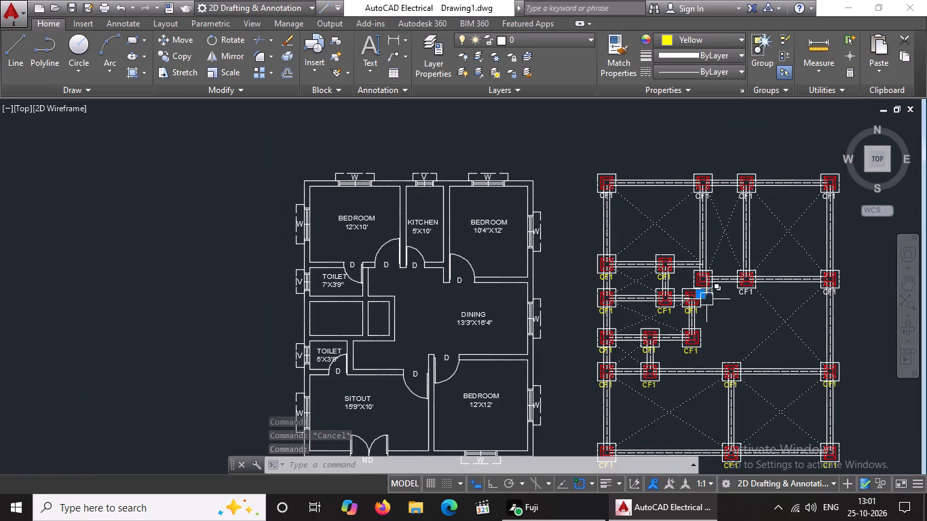
{"action": "key", "text": "Escape"}
{"action": "scroll", "coordinate": [755, 312], "scroll_direction": "up", "scroll_amount": 3}
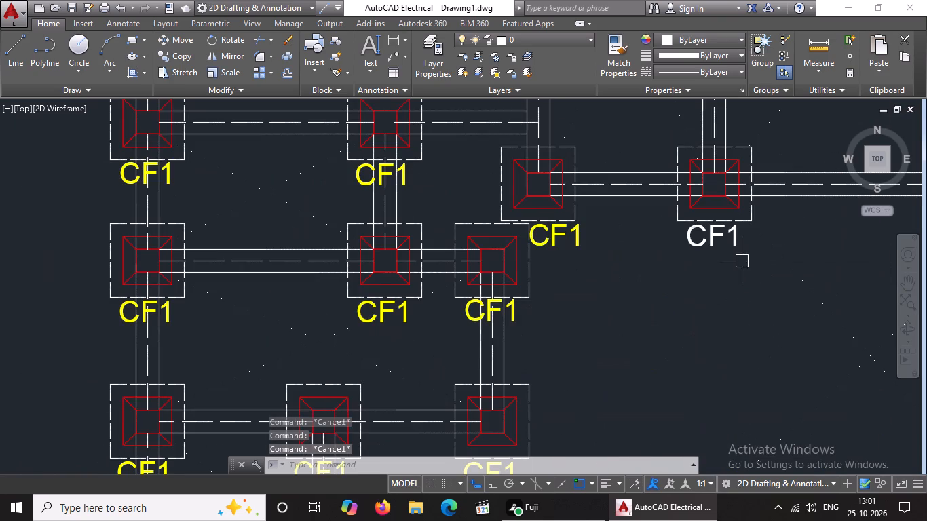
{"action": "left_click", "coordinate": [717, 237]}
{"action": "left_click", "coordinate": [715, 35]}
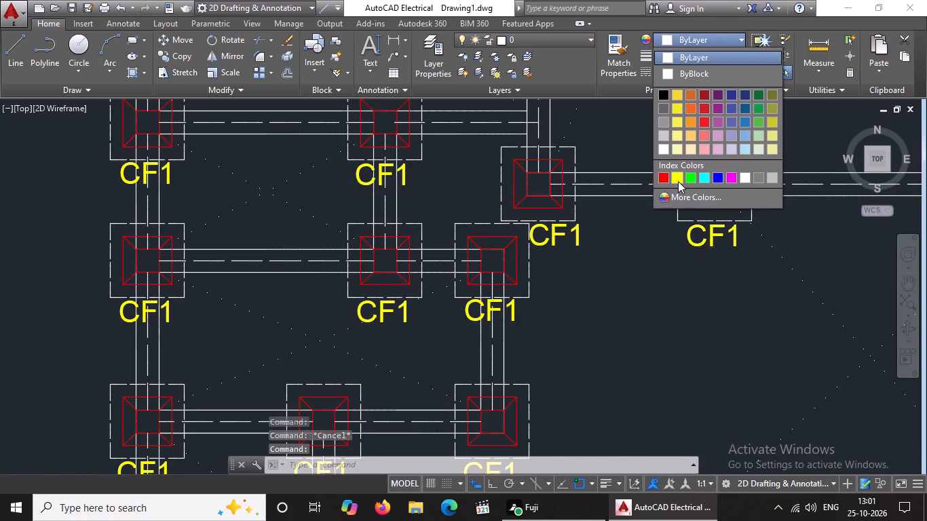
{"action": "left_click", "coordinate": [679, 180]}
{"action": "key", "text": "Escape"}
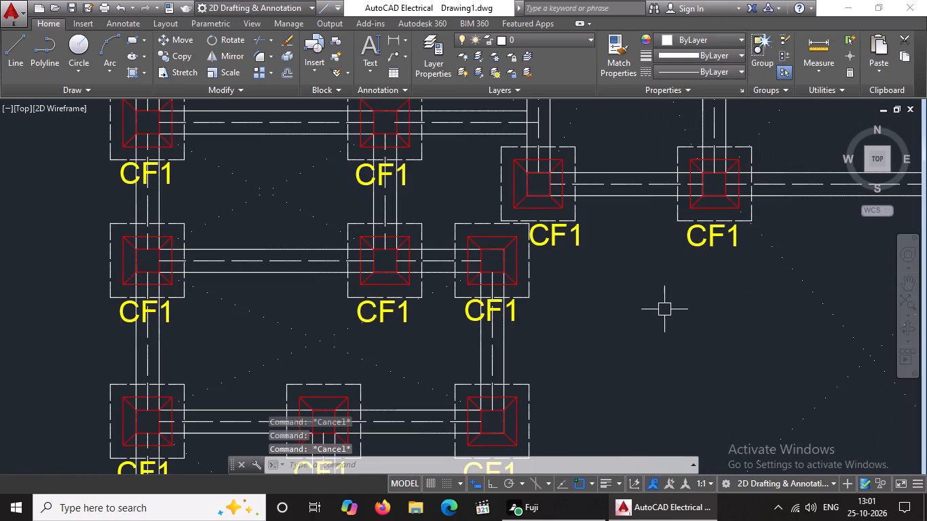
Set the CF1 label of the east-wall footing in the row directly south of the northeast corner to yellow.
{"action": "scroll", "coordinate": [667, 260], "scroll_direction": "down", "scroll_amount": 4}
{"action": "scroll", "coordinate": [748, 267], "scroll_direction": "up", "scroll_amount": 3}
{"action": "scroll", "coordinate": [624, 213], "scroll_direction": "up", "scroll_amount": 2}
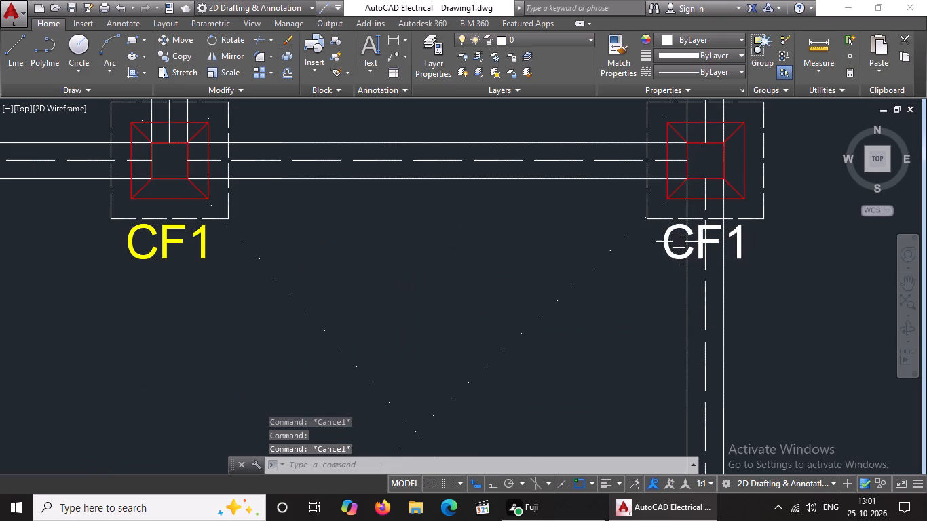
{"action": "left_click", "coordinate": [676, 243]}
{"action": "left_click", "coordinate": [662, 255]}
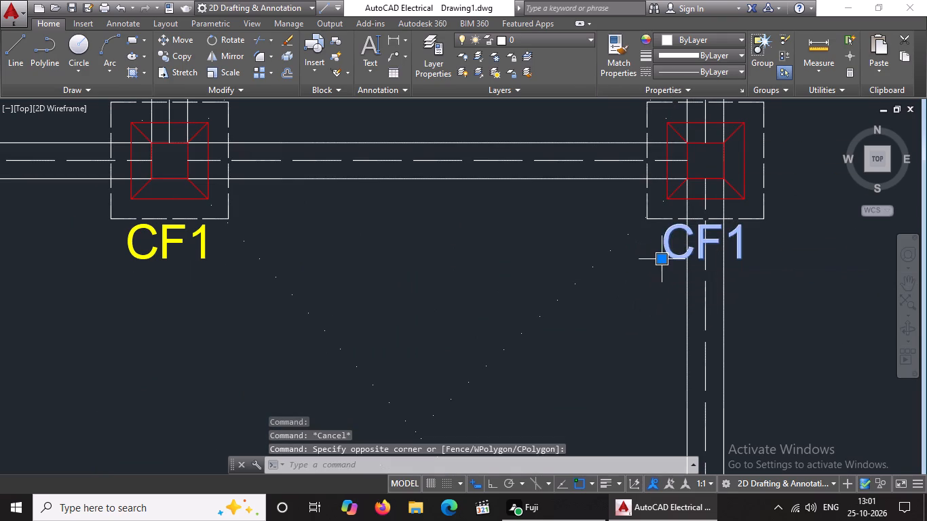
{"action": "left_click", "coordinate": [671, 38]}
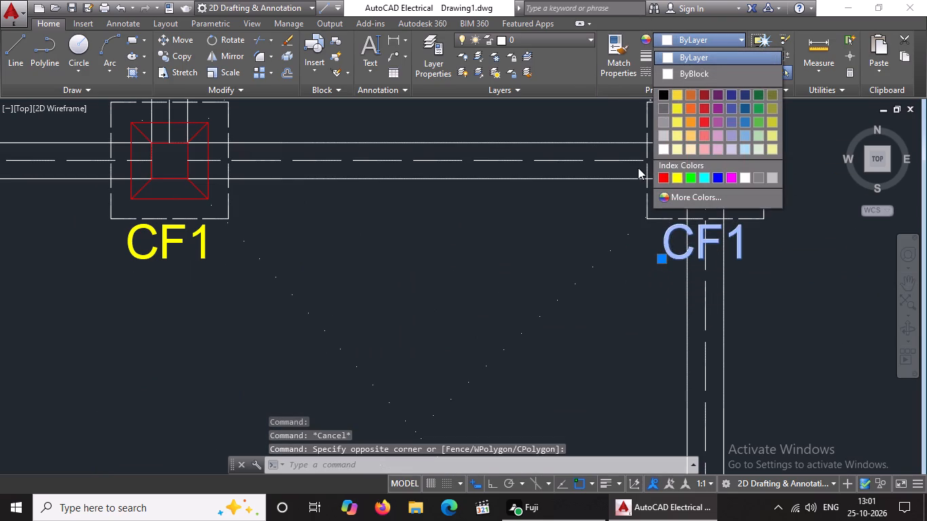
{"action": "left_click", "coordinate": [673, 174]}
{"action": "scroll", "coordinate": [711, 233], "scroll_direction": "down", "scroll_amount": 5}
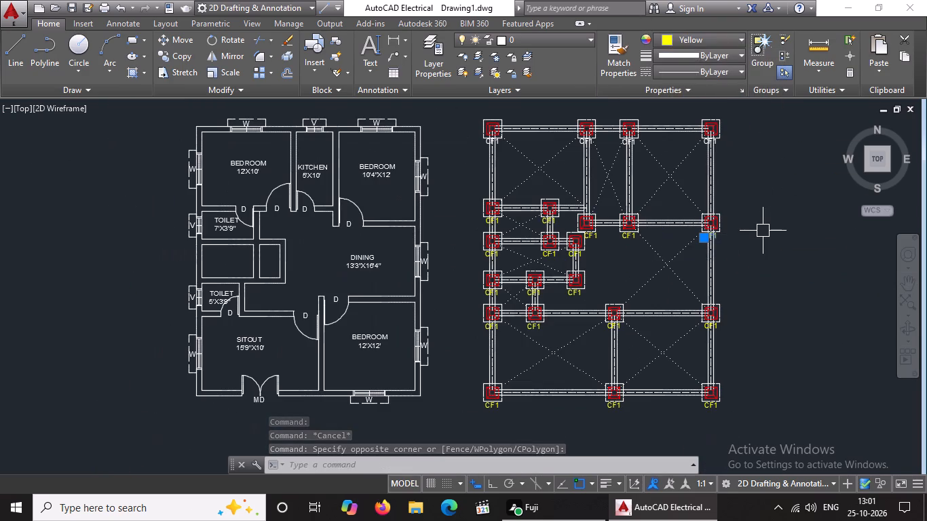
{"action": "key", "text": "Escape"}
{"action": "key", "text": "grave"}
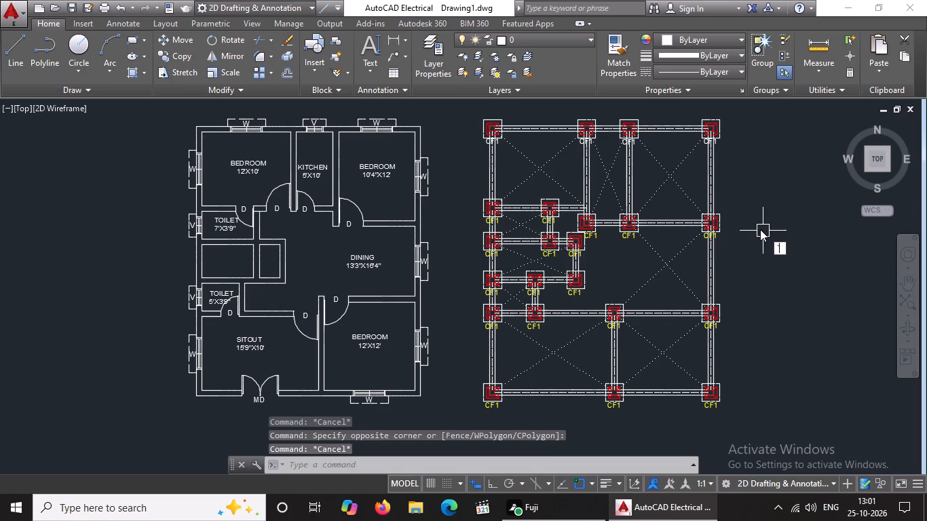
{"action": "key", "text": "Escape"}
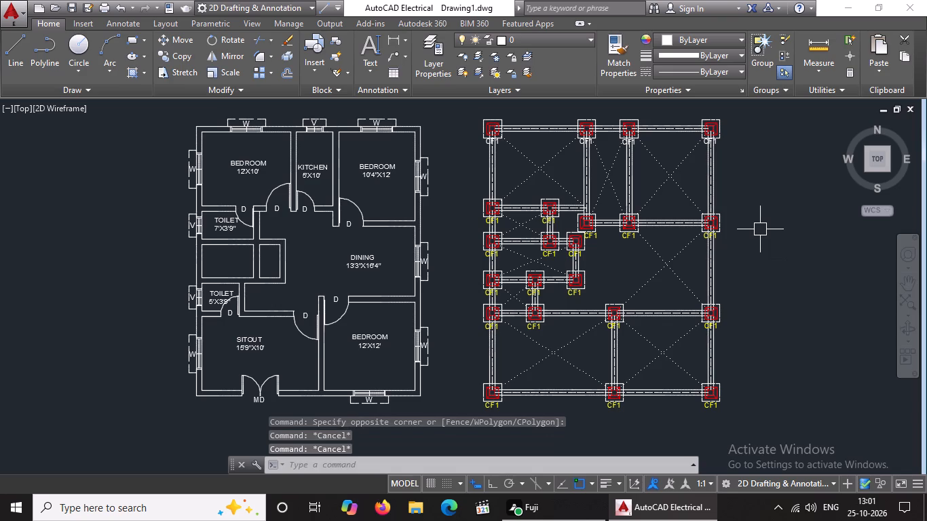
Set the CF1 label of the northwest corner footing in the foundation plan to yellow.
{"action": "scroll", "coordinate": [487, 136], "scroll_direction": "up", "scroll_amount": 5}
{"action": "left_click", "coordinate": [464, 204]}
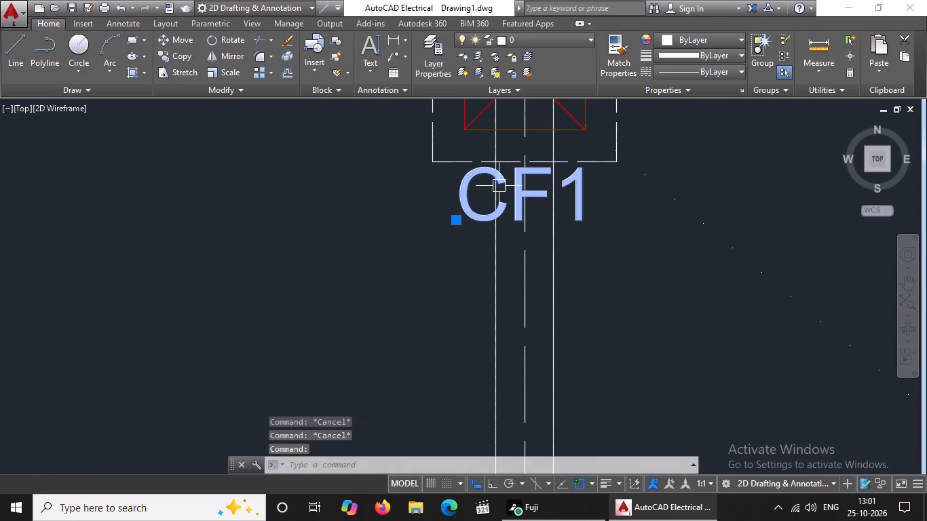
{"action": "left_click", "coordinate": [669, 42]}
{"action": "left_click", "coordinate": [679, 178]}
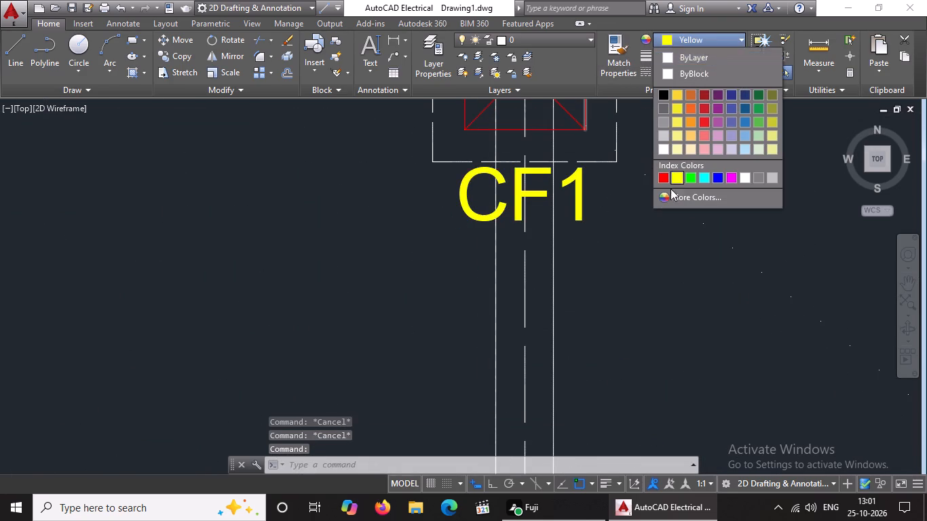
{"action": "scroll", "coordinate": [629, 244], "scroll_direction": "down", "scroll_amount": 5}
{"action": "scroll", "coordinate": [670, 231], "scroll_direction": "up", "scroll_amount": 1}
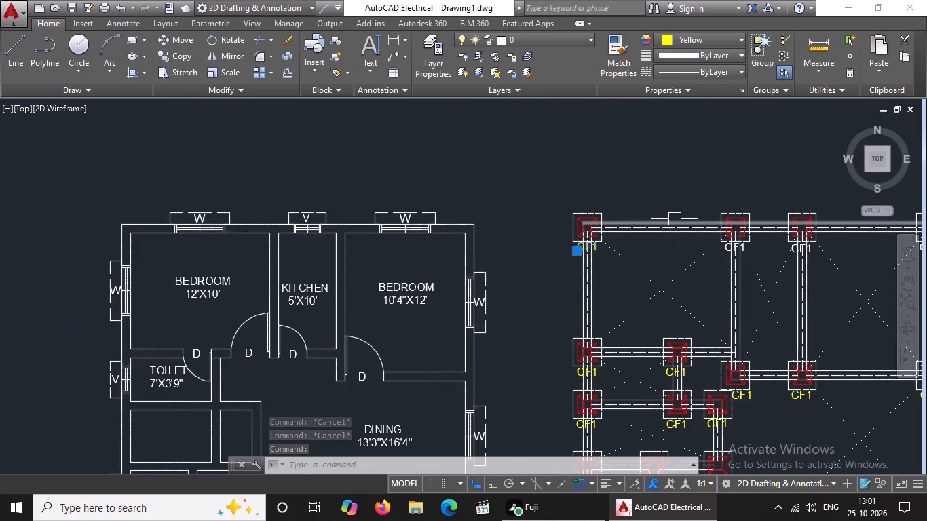
{"action": "key", "text": "Escape"}
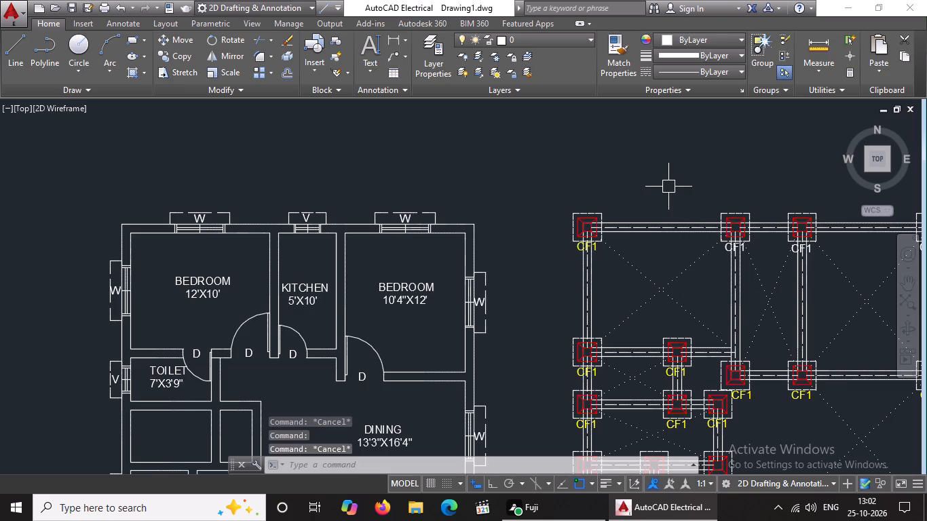
Set the CF1 labels of the two middle footings in the northernmost row to yellow.
{"action": "middle_click_drag", "start_coordinate": [666, 185], "coordinate": [410, 149]}
{"action": "scroll", "coordinate": [485, 211], "scroll_direction": "up", "scroll_amount": 3}
{"action": "left_click", "coordinate": [430, 217]}
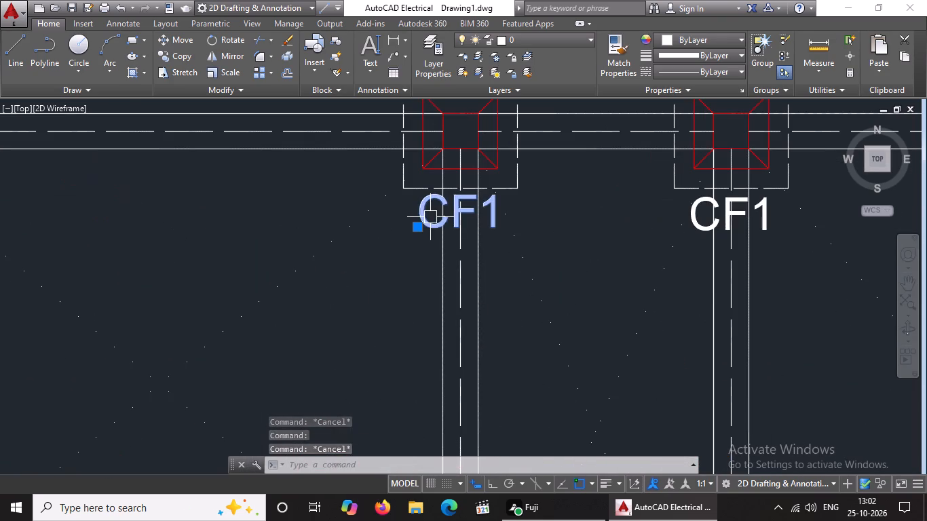
{"action": "left_click", "coordinate": [704, 40]}
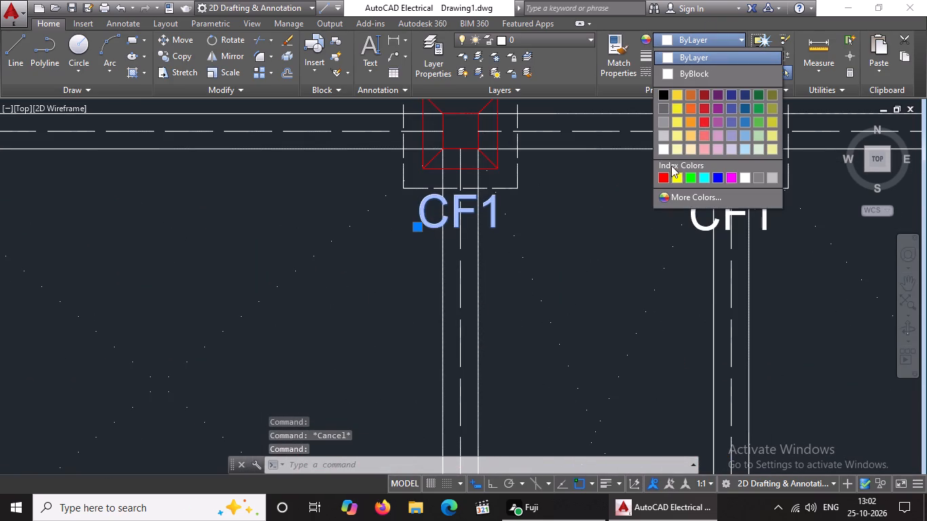
{"action": "left_click", "coordinate": [674, 175]}
{"action": "key", "text": "Escape"}
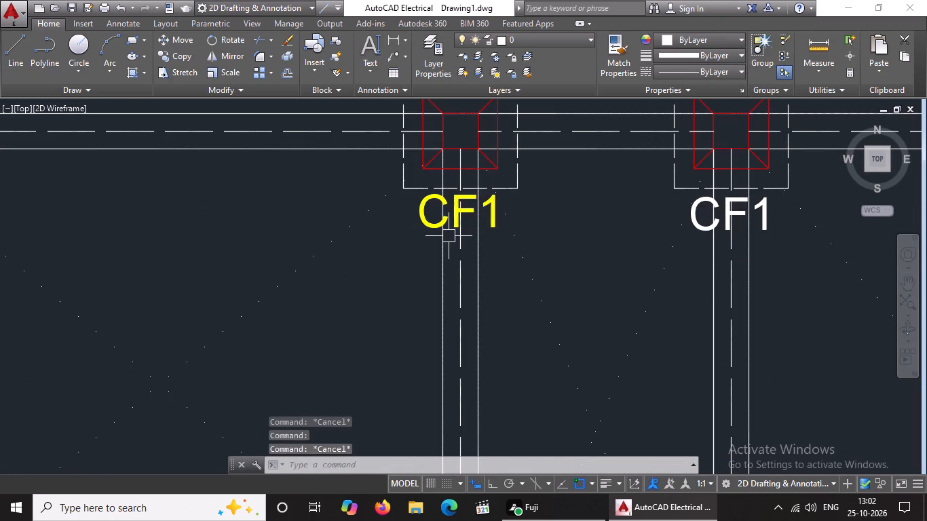
{"action": "left_click", "coordinate": [706, 227]}
{"action": "left_click", "coordinate": [718, 39]}
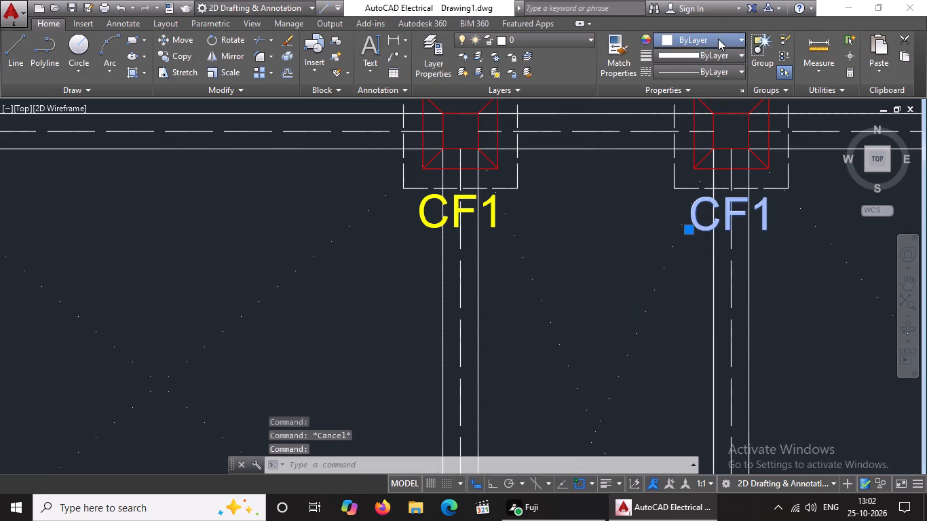
{"action": "left_click", "coordinate": [679, 172]}
Set the CF1 label of the northeast corner footing to yellow.
{"action": "scroll", "coordinate": [668, 197], "scroll_direction": "down", "scroll_amount": 5}
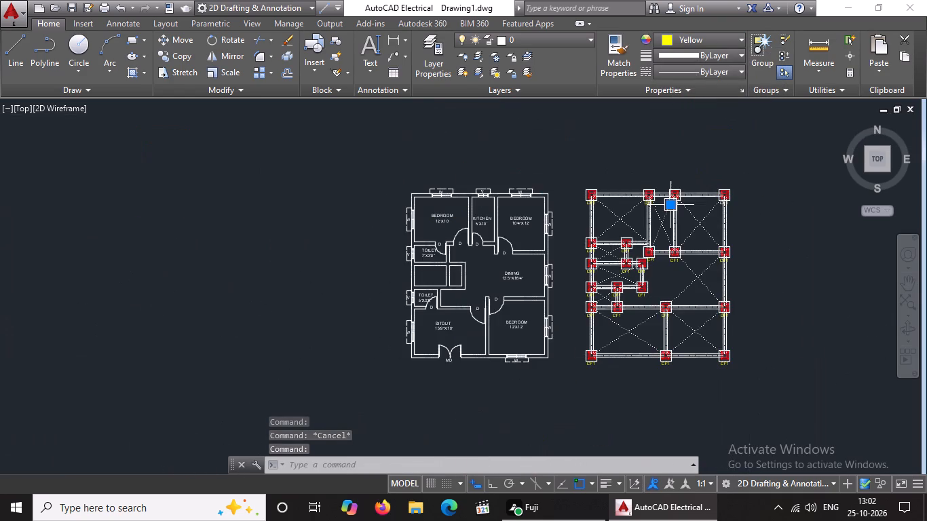
{"action": "scroll", "coordinate": [723, 199], "scroll_direction": "up", "scroll_amount": 7}
{"action": "left_click", "coordinate": [612, 303]}
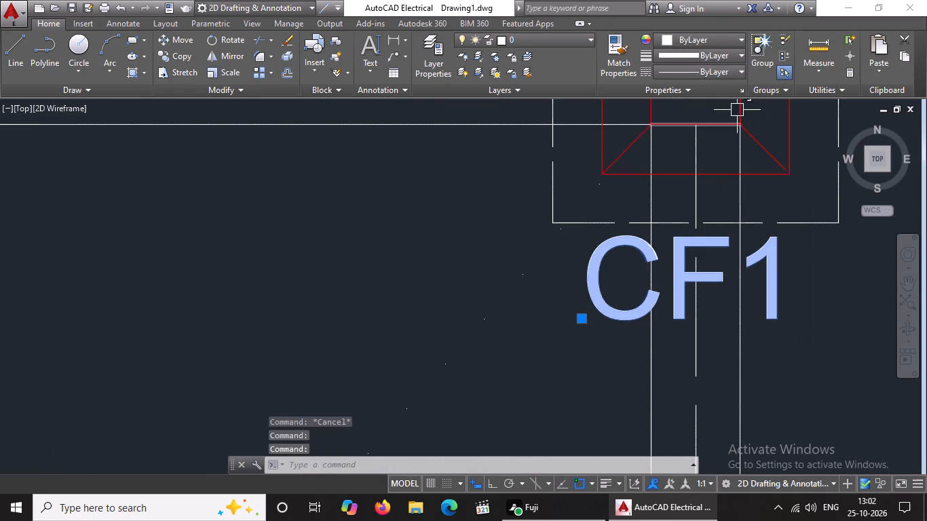
{"action": "left_click", "coordinate": [730, 35]}
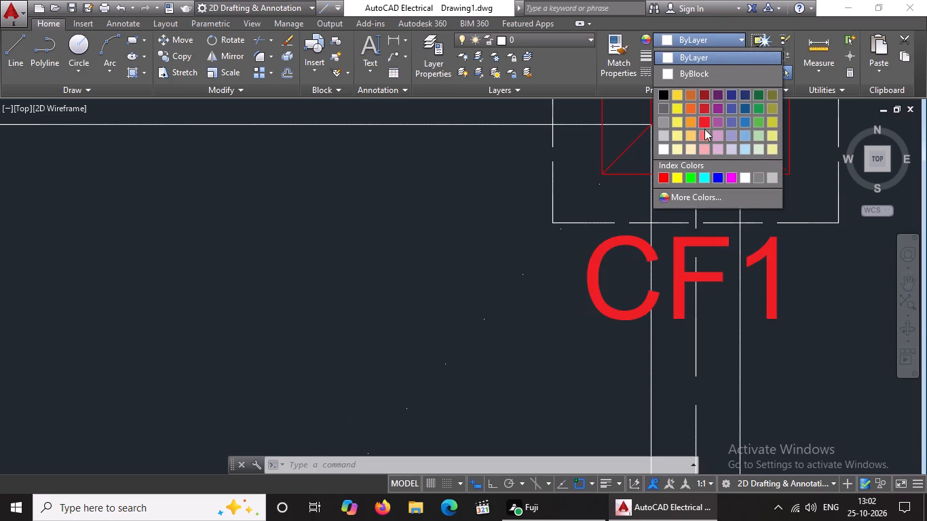
{"action": "left_click", "coordinate": [675, 174]}
{"action": "scroll", "coordinate": [631, 263], "scroll_direction": "down", "scroll_amount": 6}
{"action": "key", "text": "Escape"}
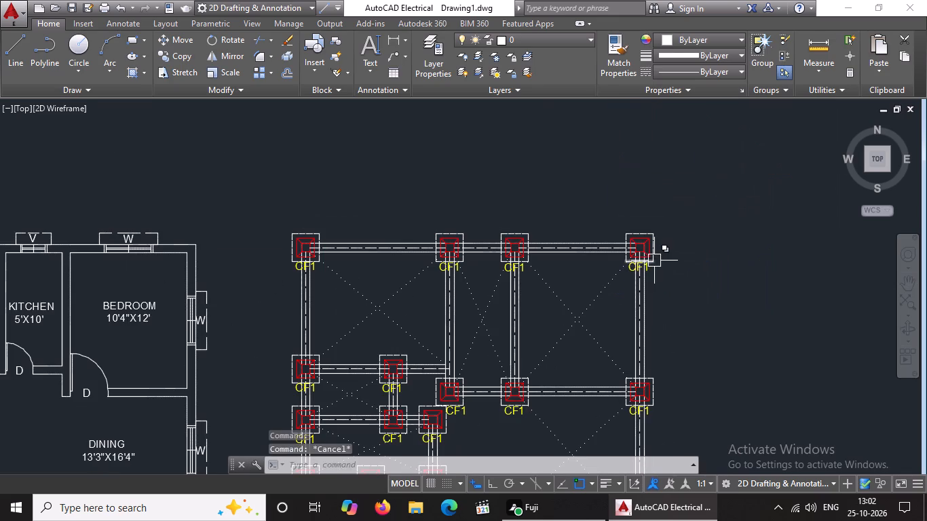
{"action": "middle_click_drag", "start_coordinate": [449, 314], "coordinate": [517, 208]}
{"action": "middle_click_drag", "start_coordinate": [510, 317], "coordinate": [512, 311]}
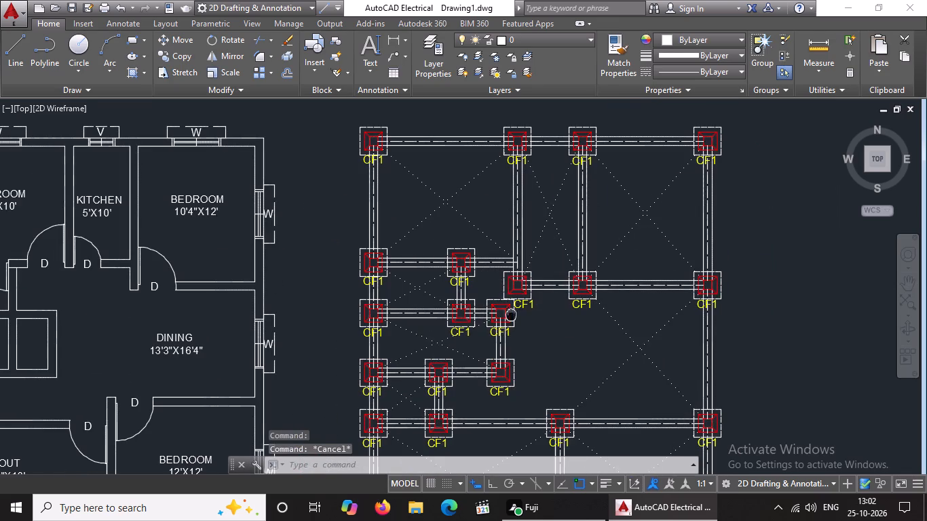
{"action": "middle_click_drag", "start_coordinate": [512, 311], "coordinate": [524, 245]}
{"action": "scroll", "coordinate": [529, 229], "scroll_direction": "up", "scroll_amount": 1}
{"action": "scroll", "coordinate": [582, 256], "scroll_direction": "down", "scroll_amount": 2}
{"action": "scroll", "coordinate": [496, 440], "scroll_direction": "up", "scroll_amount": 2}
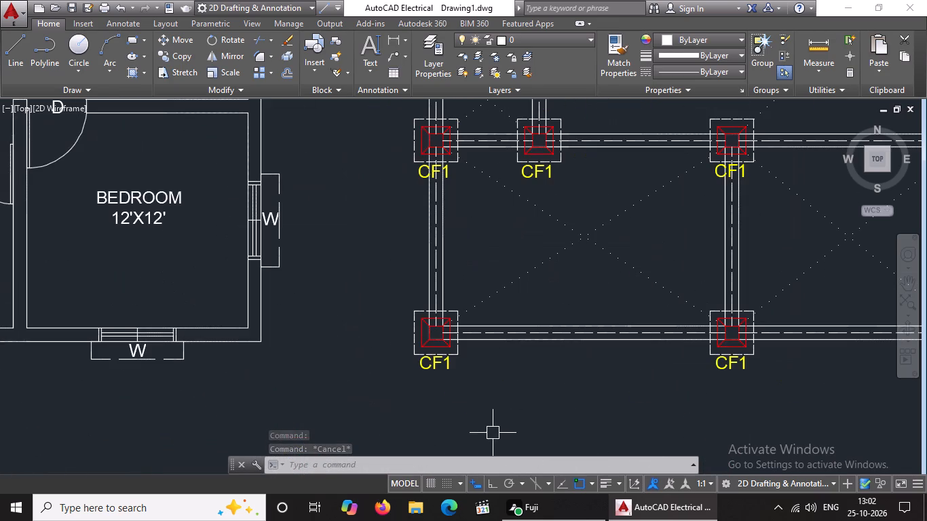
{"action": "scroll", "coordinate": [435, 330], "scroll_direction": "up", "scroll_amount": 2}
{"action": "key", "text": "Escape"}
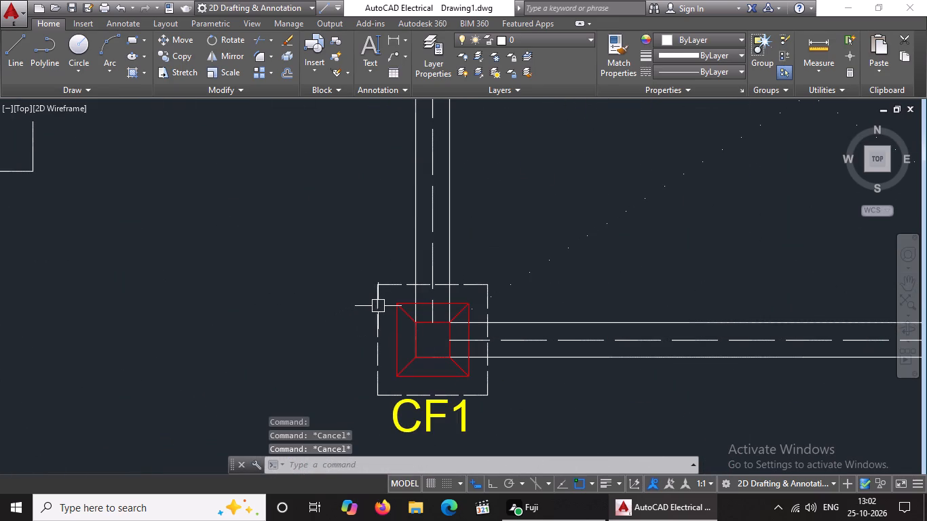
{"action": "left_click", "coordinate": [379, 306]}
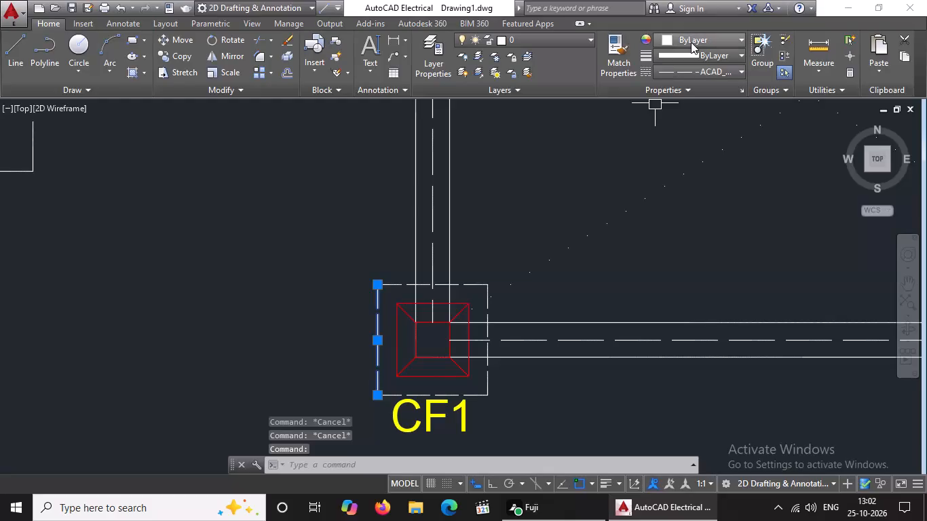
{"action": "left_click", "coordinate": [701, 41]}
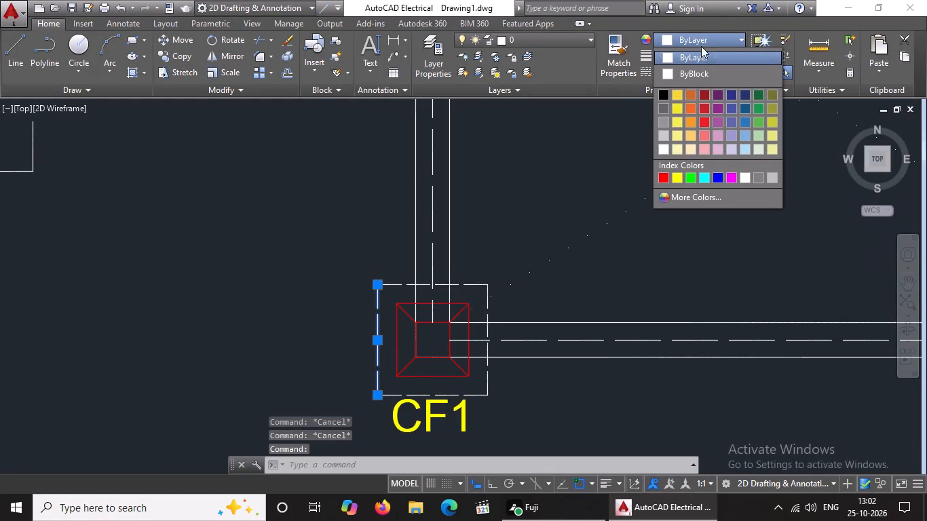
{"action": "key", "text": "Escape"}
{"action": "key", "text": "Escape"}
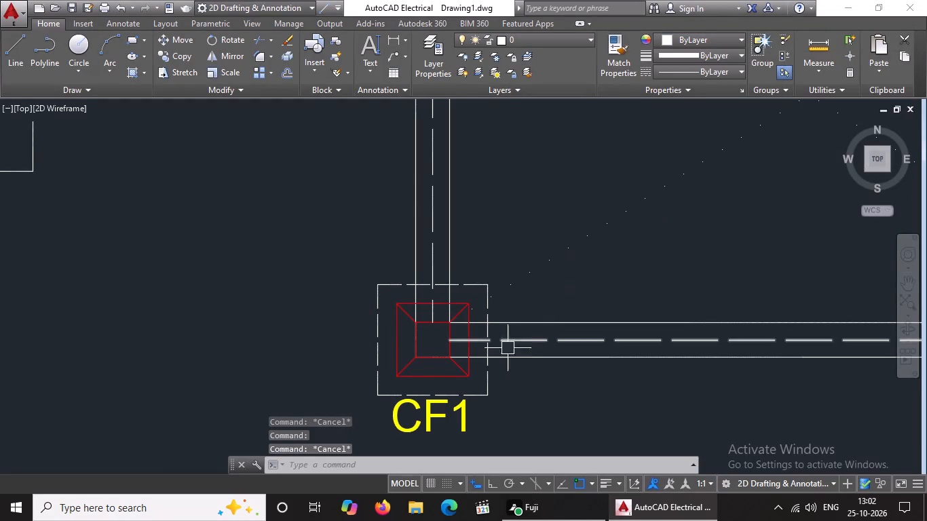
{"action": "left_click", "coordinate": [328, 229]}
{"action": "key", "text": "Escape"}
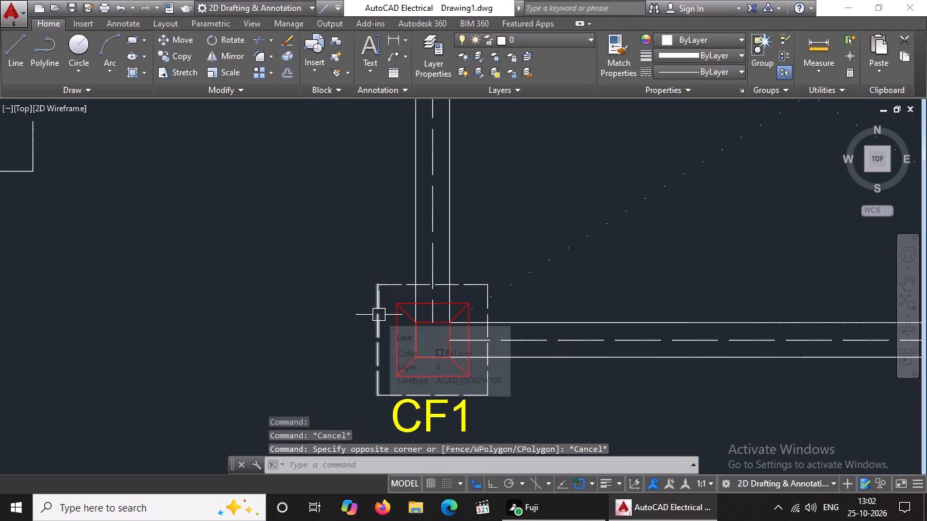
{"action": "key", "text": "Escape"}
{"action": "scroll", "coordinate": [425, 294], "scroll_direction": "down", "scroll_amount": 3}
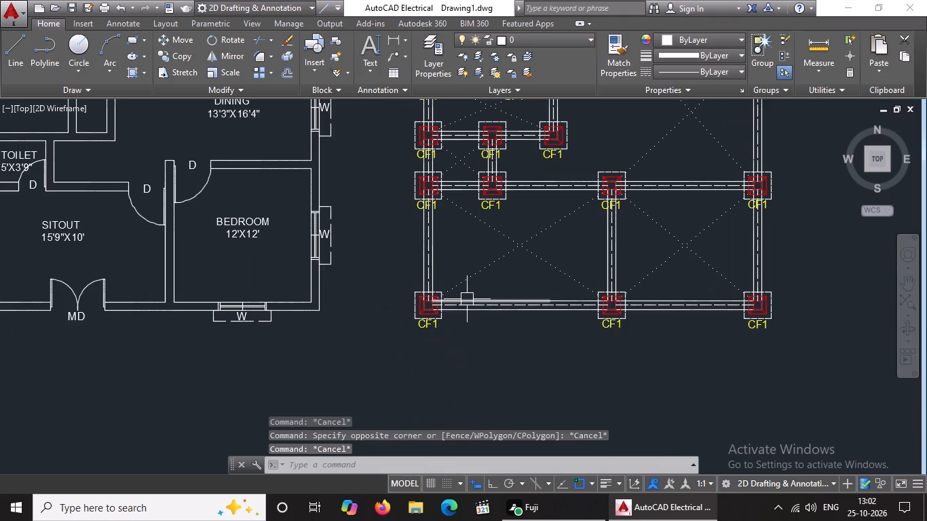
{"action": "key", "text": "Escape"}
Set the dashed centreline of the southernmost beam's west span, between the southwest and middle footings, to magenta.
{"action": "middle_click_drag", "start_coordinate": [542, 288], "coordinate": [466, 414]}
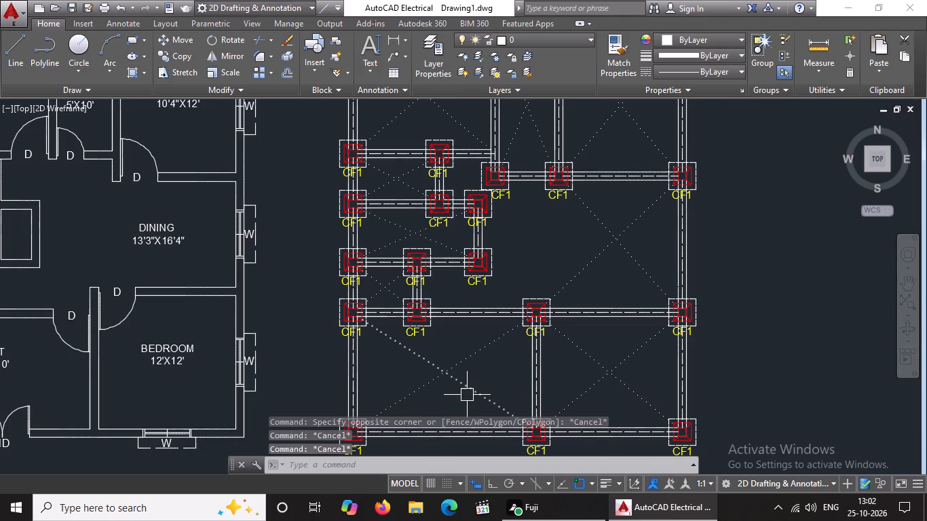
{"action": "middle_click_drag", "start_coordinate": [475, 372], "coordinate": [483, 343]}
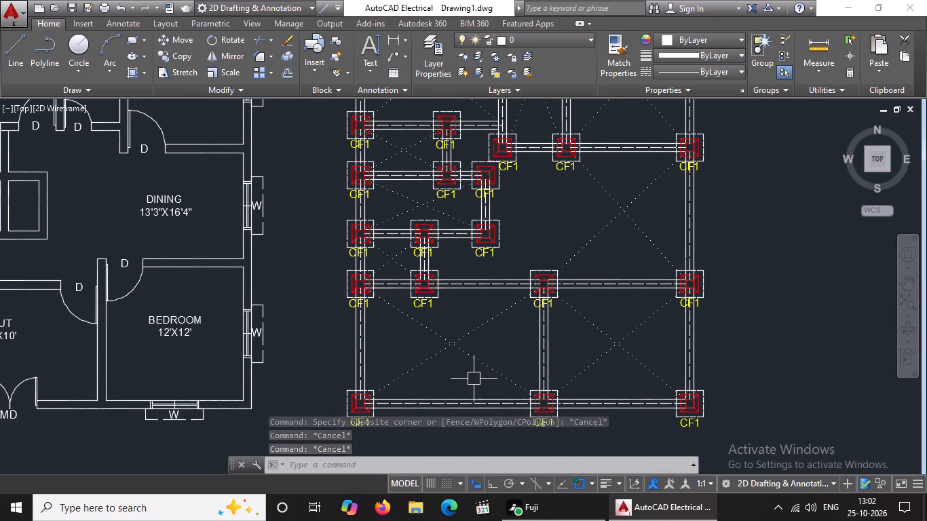
{"action": "scroll", "coordinate": [476, 367], "scroll_direction": "up", "scroll_amount": 1}
{"action": "middle_click_drag", "start_coordinate": [478, 362], "coordinate": [504, 309]}
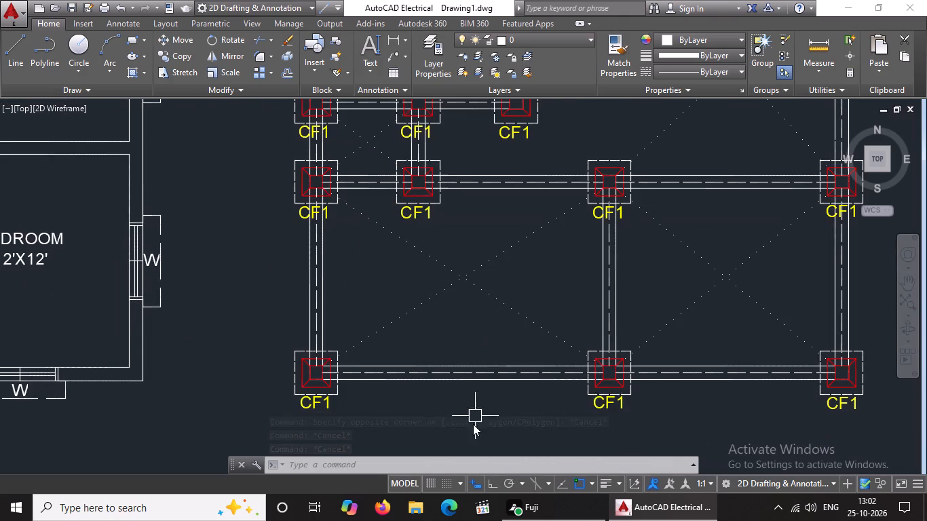
{"action": "scroll", "coordinate": [476, 395], "scroll_direction": "up", "scroll_amount": 3}
{"action": "left_click", "coordinate": [465, 360]}
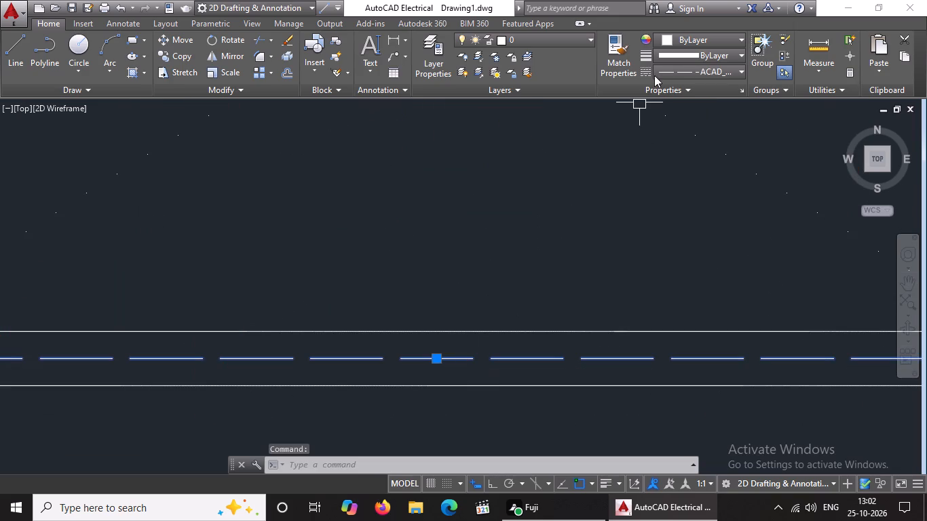
{"action": "left_click", "coordinate": [684, 38]}
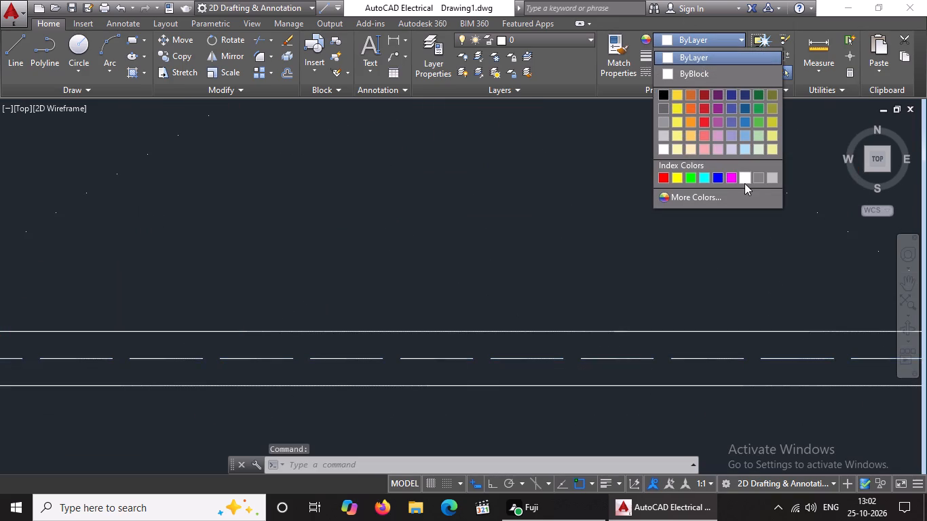
{"action": "left_click", "coordinate": [734, 175]}
{"action": "scroll", "coordinate": [721, 299], "scroll_direction": "down", "scroll_amount": 5}
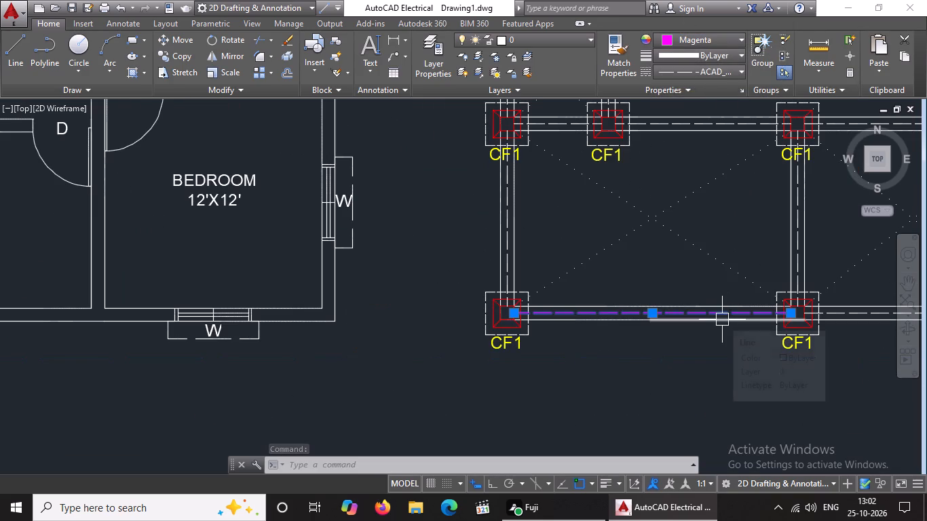
{"action": "key", "text": "Escape"}
Set the dashed centreline of the southernmost beam's east span, between the middle and southeast footings, to magenta.
{"action": "scroll", "coordinate": [725, 277], "scroll_direction": "down", "scroll_amount": 4}
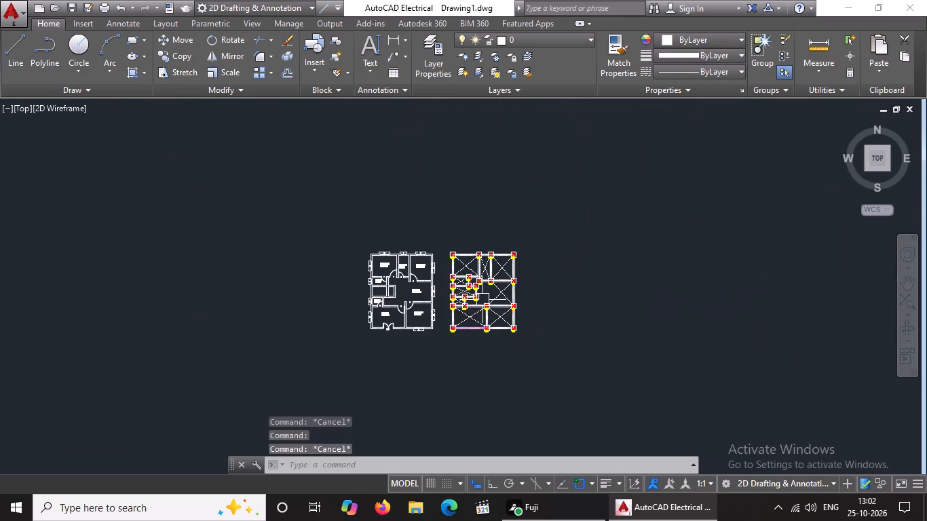
{"action": "scroll", "coordinate": [461, 357], "scroll_direction": "up", "scroll_amount": 3}
{"action": "scroll", "coordinate": [593, 235], "scroll_direction": "up", "scroll_amount": 2}
{"action": "left_click", "coordinate": [601, 253]}
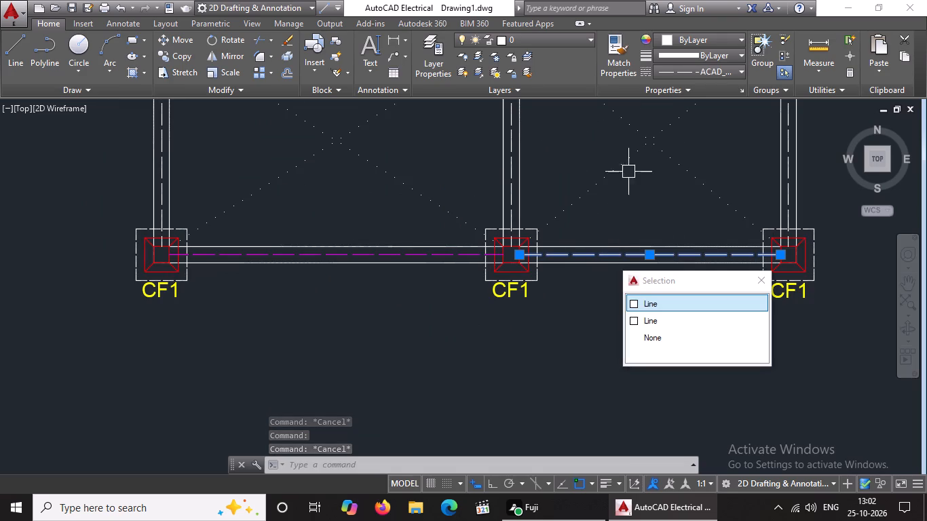
{"action": "left_click", "coordinate": [696, 42]}
{"action": "left_click", "coordinate": [730, 174]}
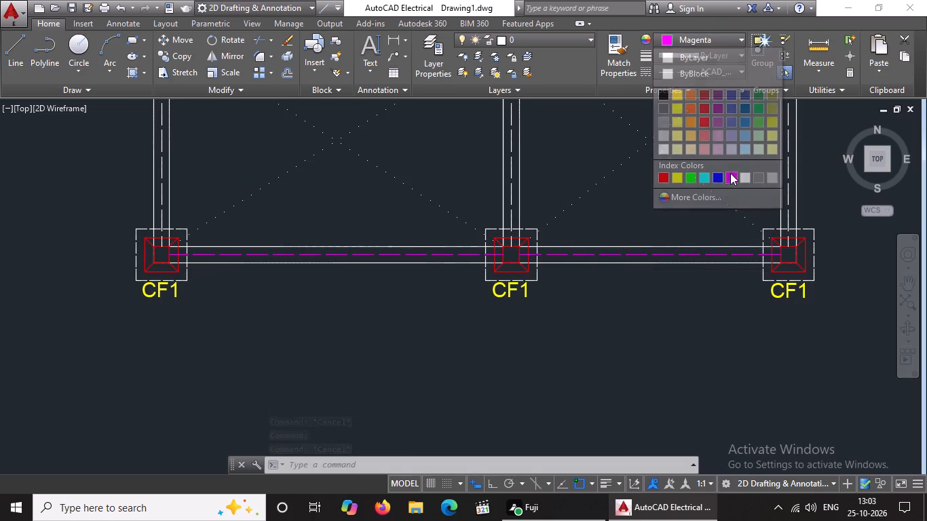
{"action": "key", "text": "Escape"}
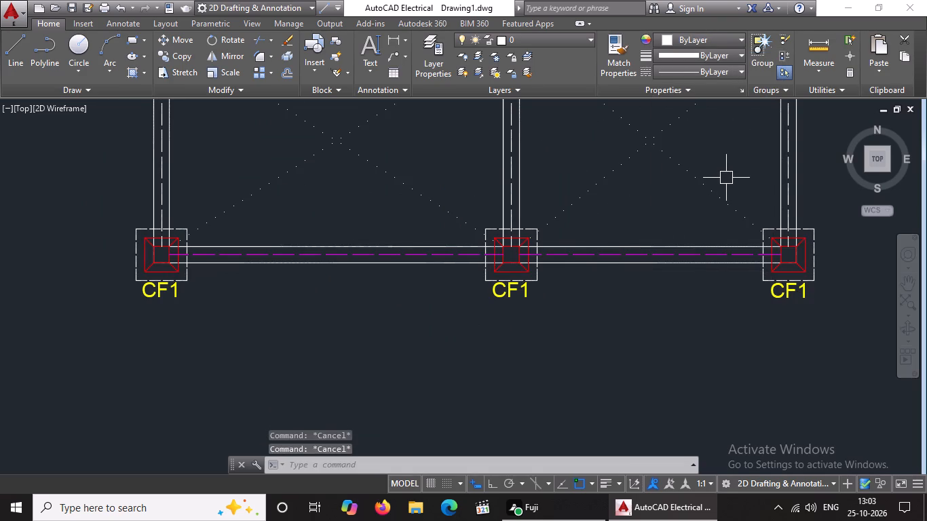
Set the dashed centrelines of the west and middle north-south beams between the two southernmost footing rows to magenta.
{"action": "middle_click_drag", "start_coordinate": [726, 195], "coordinate": [717, 286]}
{"action": "left_click", "coordinate": [152, 223]}
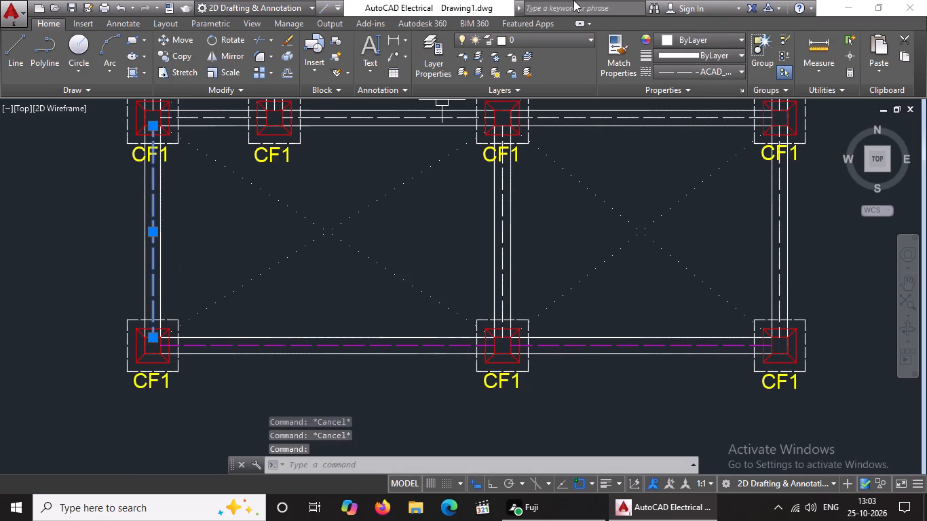
{"action": "left_click", "coordinate": [713, 33]}
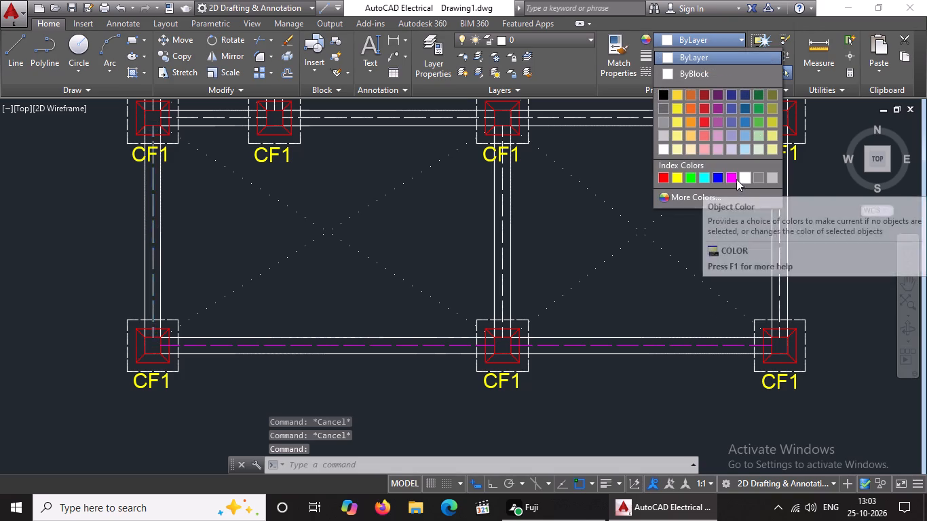
{"action": "left_click", "coordinate": [730, 175]}
{"action": "key", "text": "Escape"}
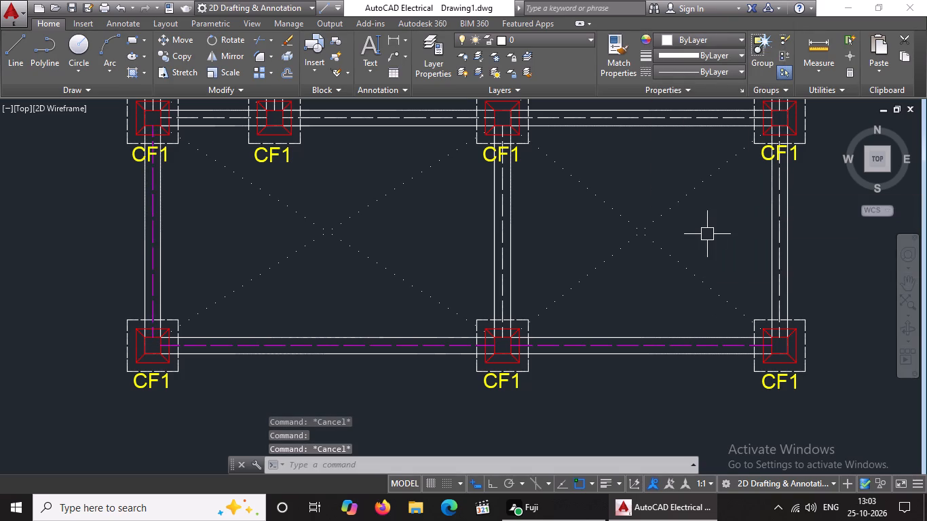
{"action": "left_click", "coordinate": [506, 206]}
{"action": "left_click", "coordinate": [682, 41]}
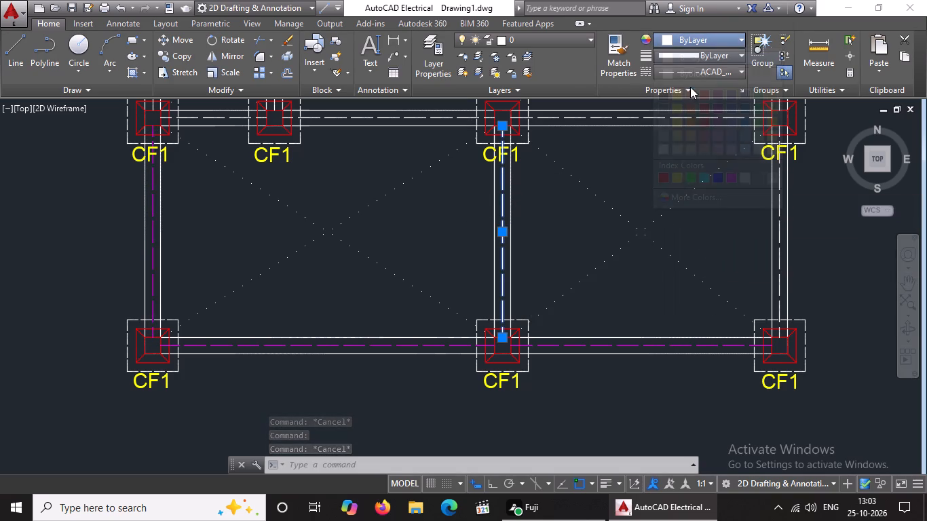
{"action": "left_click", "coordinate": [730, 175]}
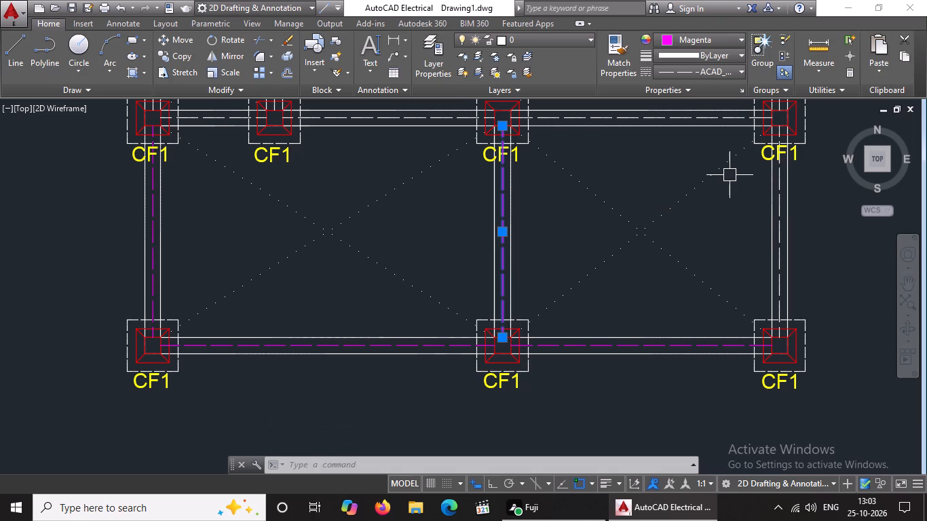
Set the dashed centreline of the easternmost north-south beam between the two southernmost footing rows to magenta.
{"action": "key", "text": "Escape"}
{"action": "scroll", "coordinate": [730, 175], "scroll_direction": "up", "scroll_amount": 1}
{"action": "left_click", "coordinate": [803, 219]}
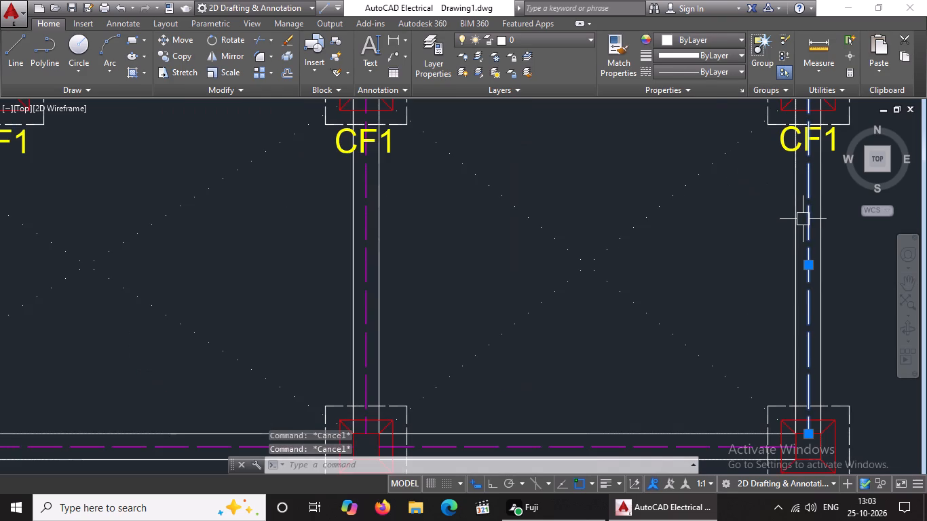
{"action": "left_click", "coordinate": [698, 37]}
{"action": "left_click", "coordinate": [736, 172]}
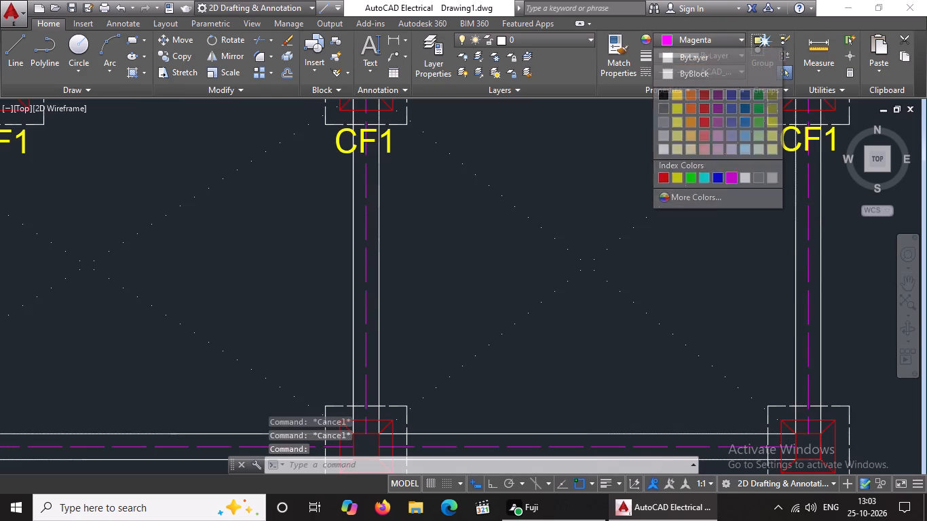
{"action": "key", "text": "Escape"}
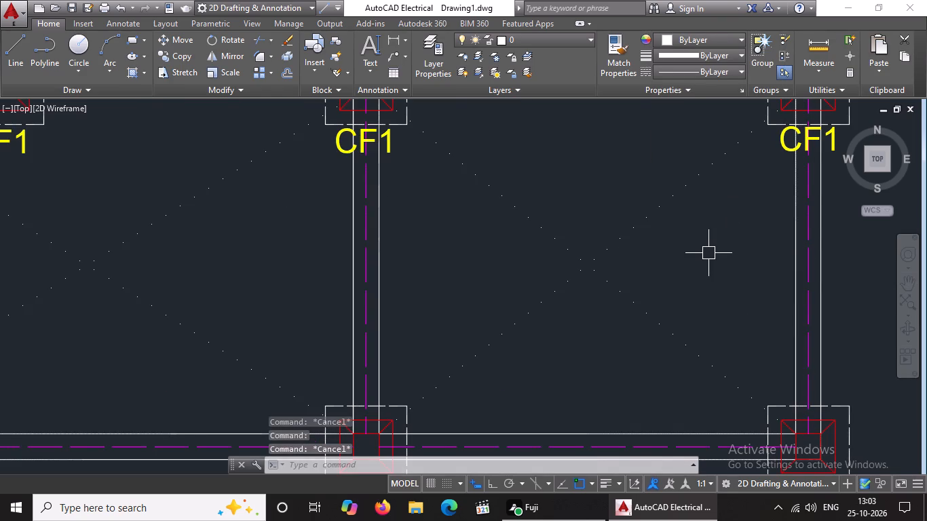
Set the dashed centreline of the westernmost north-south beam between the second and third footing rows from the south to magenta.
{"action": "scroll", "coordinate": [708, 253], "scroll_direction": "down", "scroll_amount": 4}
{"action": "scroll", "coordinate": [584, 208], "scroll_direction": "up", "scroll_amount": 4}
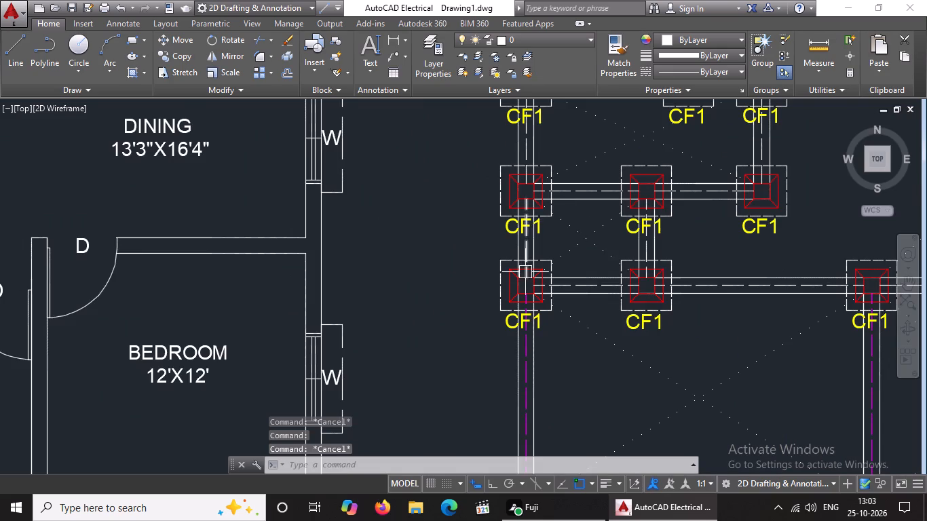
{"action": "scroll", "coordinate": [525, 272], "scroll_direction": "up", "scroll_amount": 2}
{"action": "left_click", "coordinate": [527, 201]}
{"action": "left_click", "coordinate": [726, 39]}
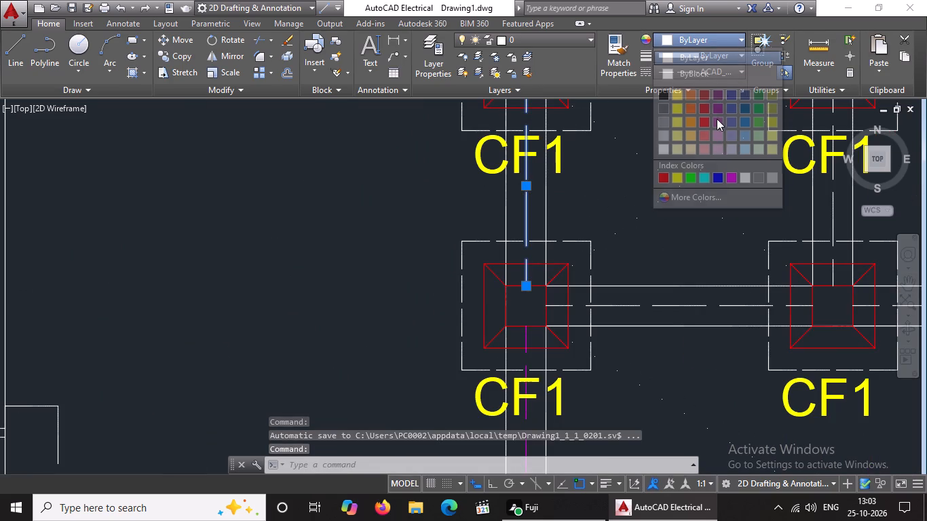
{"action": "left_click", "coordinate": [727, 175]}
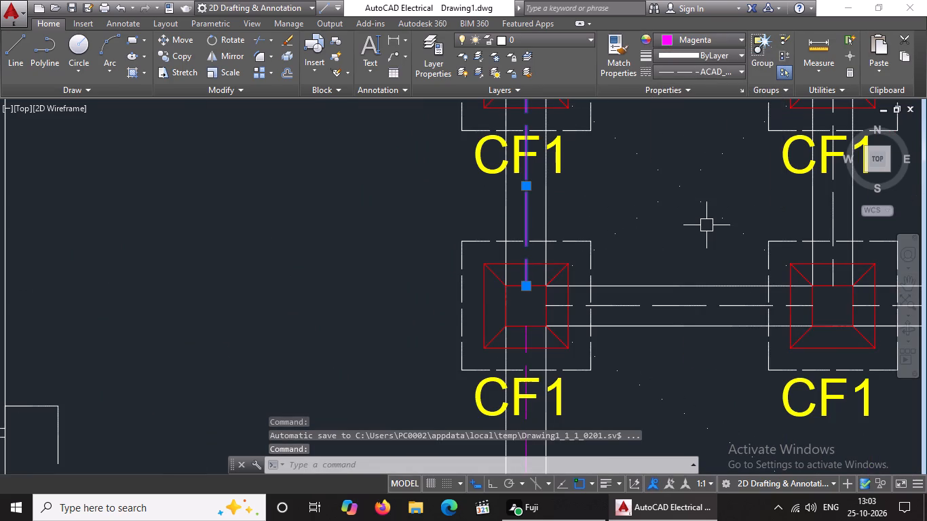
{"action": "key", "text": "Escape"}
Set the dashed centreline of the second-row beam from the south, between its first and second footings from the west, to magenta.
{"action": "scroll", "coordinate": [706, 222], "scroll_direction": "down", "scroll_amount": 5}
{"action": "scroll", "coordinate": [761, 221], "scroll_direction": "up", "scroll_amount": 1}
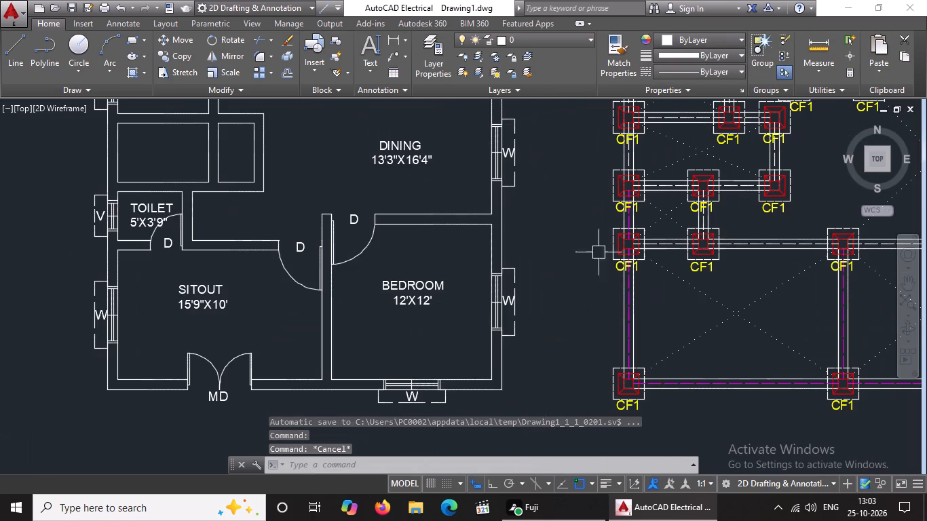
{"action": "scroll", "coordinate": [811, 267], "scroll_direction": "down", "scroll_amount": 1}
{"action": "middle_click_drag", "start_coordinate": [809, 266], "coordinate": [497, 285]}
{"action": "scroll", "coordinate": [459, 269], "scroll_direction": "up", "scroll_amount": 1}
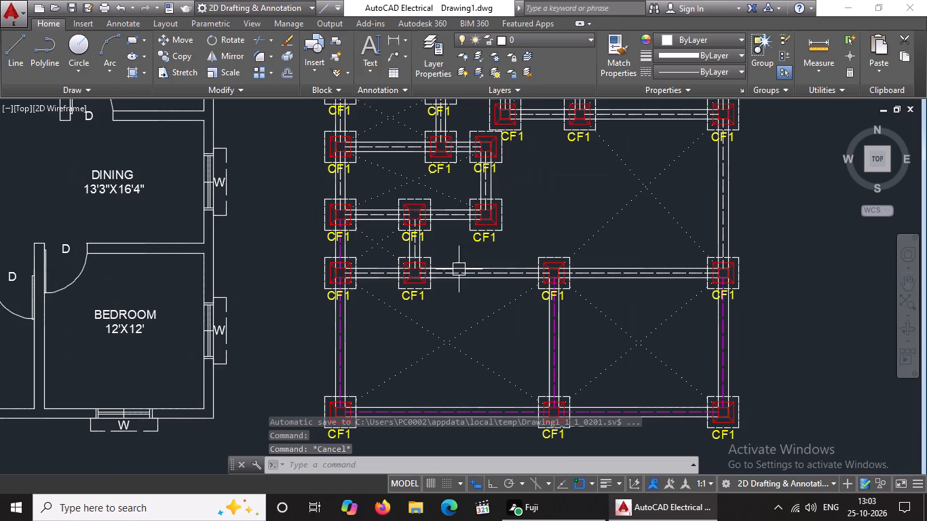
{"action": "scroll", "coordinate": [372, 279], "scroll_direction": "up", "scroll_amount": 4}
{"action": "left_click", "coordinate": [366, 234]}
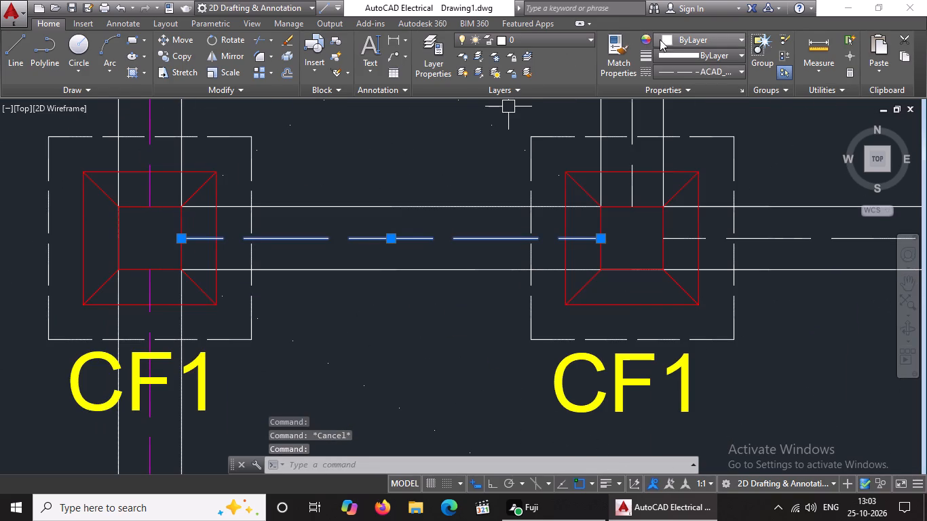
{"action": "left_click", "coordinate": [669, 37]}
{"action": "left_click", "coordinate": [732, 176]}
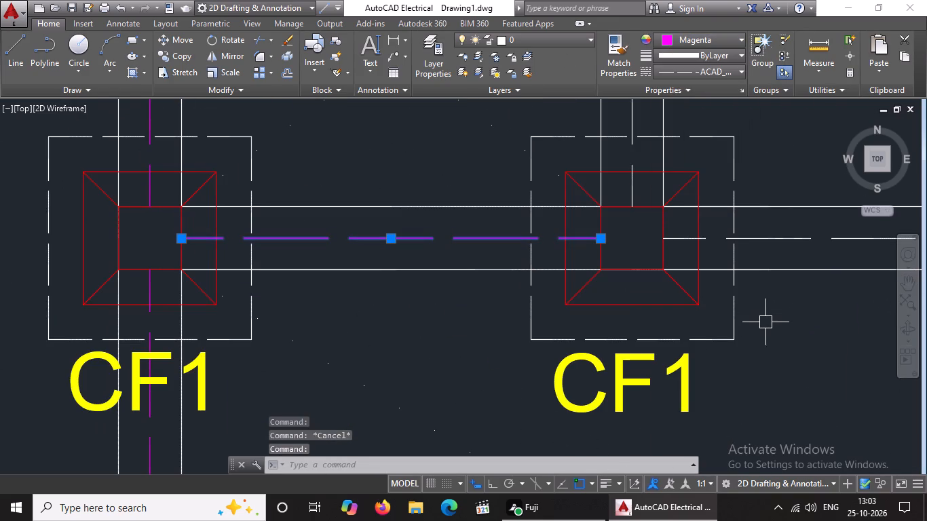
{"action": "key", "text": "Escape"}
Set the dashed centreline of the second-row beam's middle span, between its second and third footings from the west, to magenta.
{"action": "scroll", "coordinate": [731, 322], "scroll_direction": "down", "scroll_amount": 4}
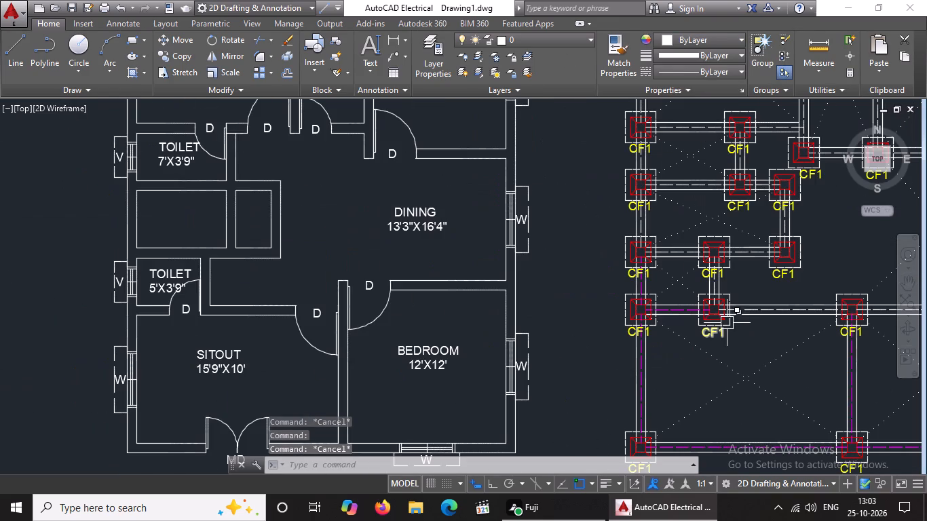
{"action": "scroll", "coordinate": [814, 317], "scroll_direction": "up", "scroll_amount": 3}
{"action": "left_click", "coordinate": [754, 296]}
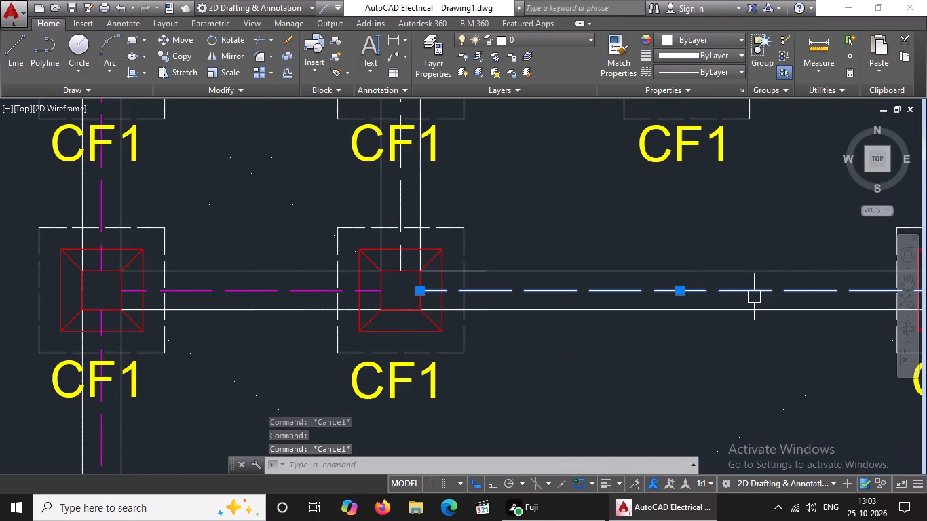
{"action": "left_click", "coordinate": [706, 39]}
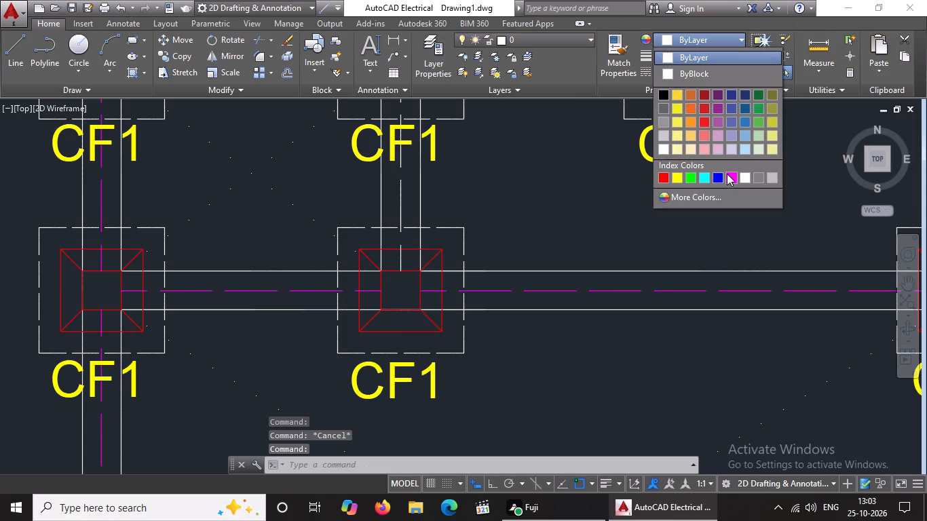
{"action": "left_click", "coordinate": [727, 174]}
{"action": "scroll", "coordinate": [605, 197], "scroll_direction": "down", "scroll_amount": 4}
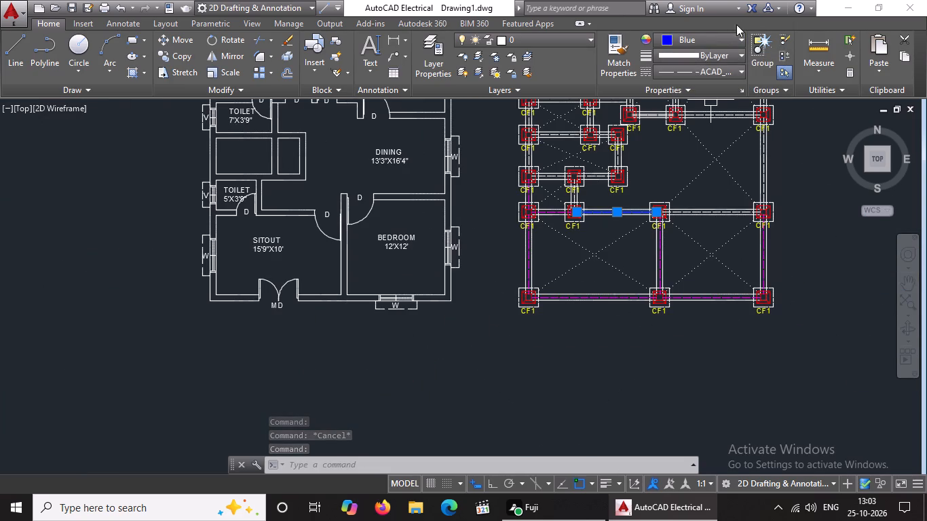
{"action": "left_click", "coordinate": [724, 36]}
{"action": "right_click", "coordinate": [704, 166]}
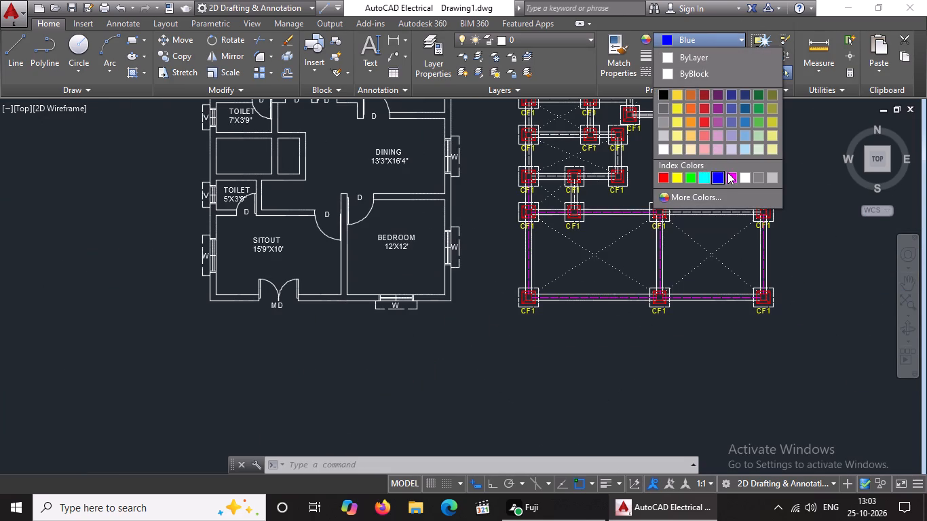
{"action": "left_click", "coordinate": [728, 172]}
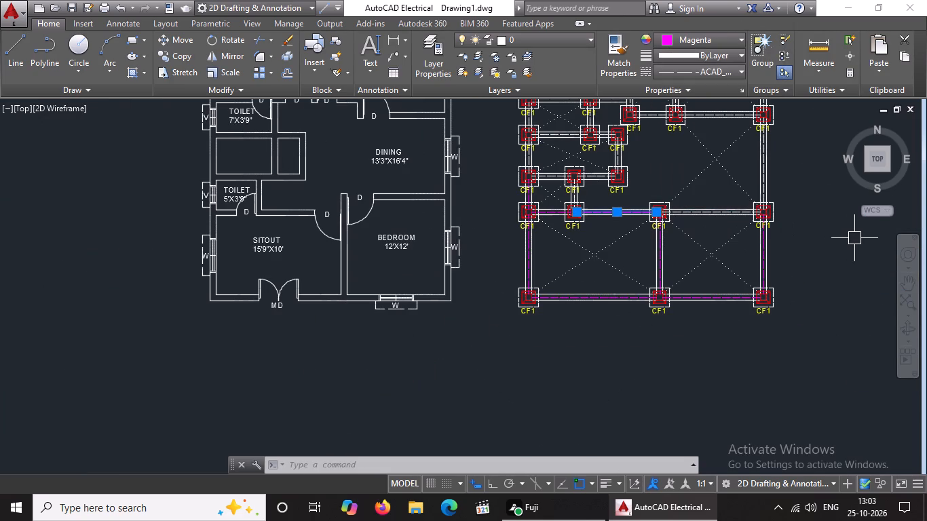
{"action": "key", "text": "Escape"}
Set the dashed centreline of the second-row beam's east span, ending at the easternmost footing, to magenta.
{"action": "scroll", "coordinate": [713, 208], "scroll_direction": "up", "scroll_amount": 3}
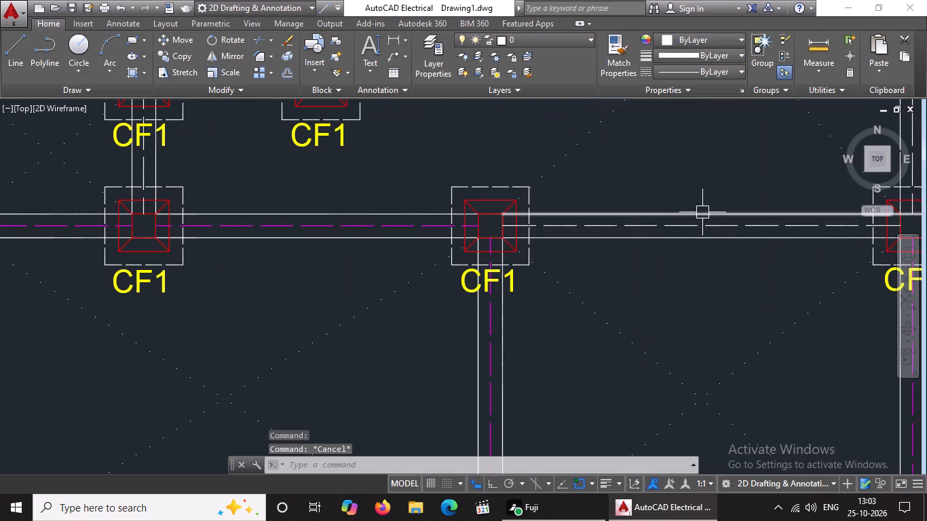
{"action": "left_click", "coordinate": [689, 220]}
{"action": "left_click", "coordinate": [706, 37]}
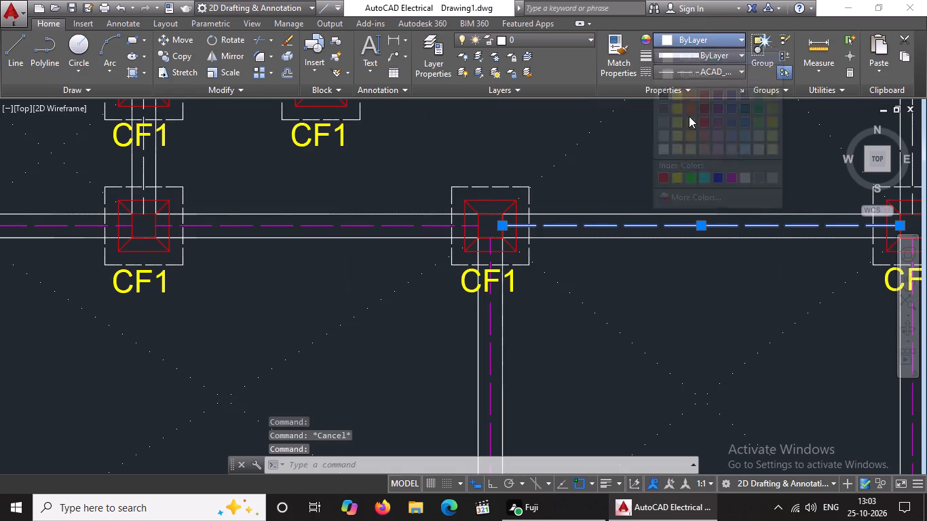
{"action": "left_click", "coordinate": [732, 176]}
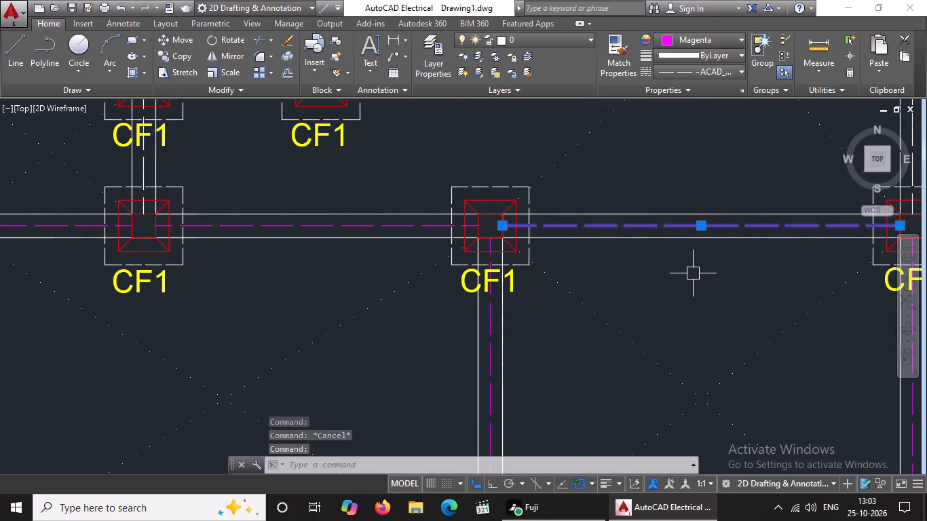
{"action": "key", "text": "Escape"}
Set the dashed centreline of the short north-south beam joining the second footings of the second and third rows to magenta.
{"action": "scroll", "coordinate": [692, 273], "scroll_direction": "down", "scroll_amount": 4}
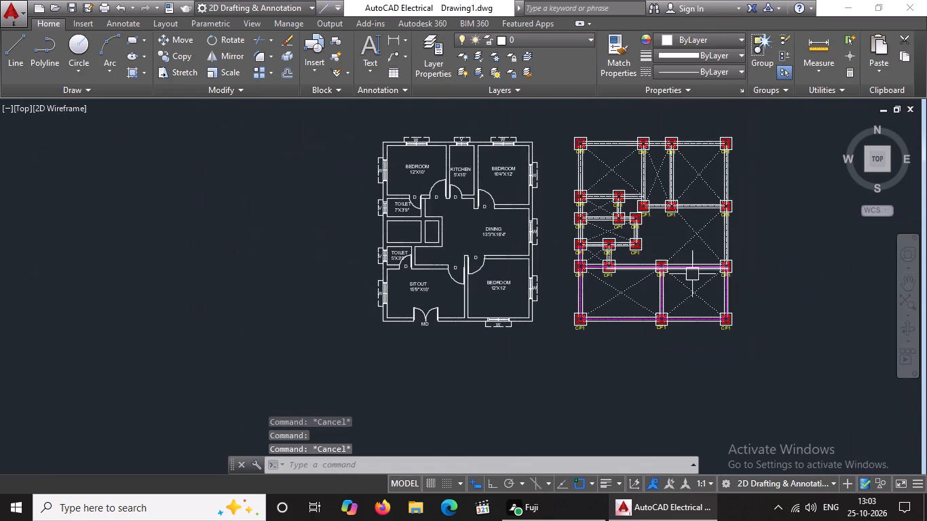
{"action": "scroll", "coordinate": [624, 245], "scroll_direction": "up", "scroll_amount": 3}
{"action": "scroll", "coordinate": [565, 286], "scroll_direction": "up", "scroll_amount": 3}
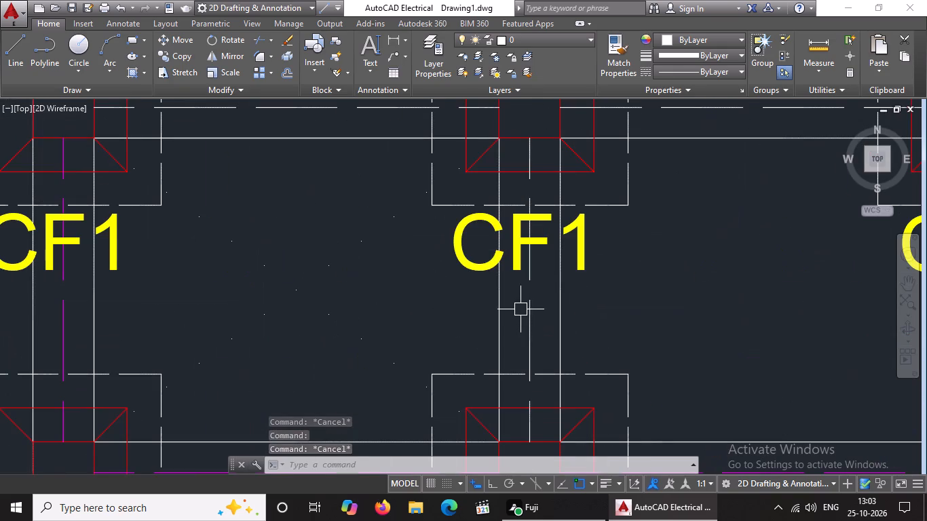
{"action": "left_click", "coordinate": [527, 305]}
{"action": "left_click", "coordinate": [722, 39]}
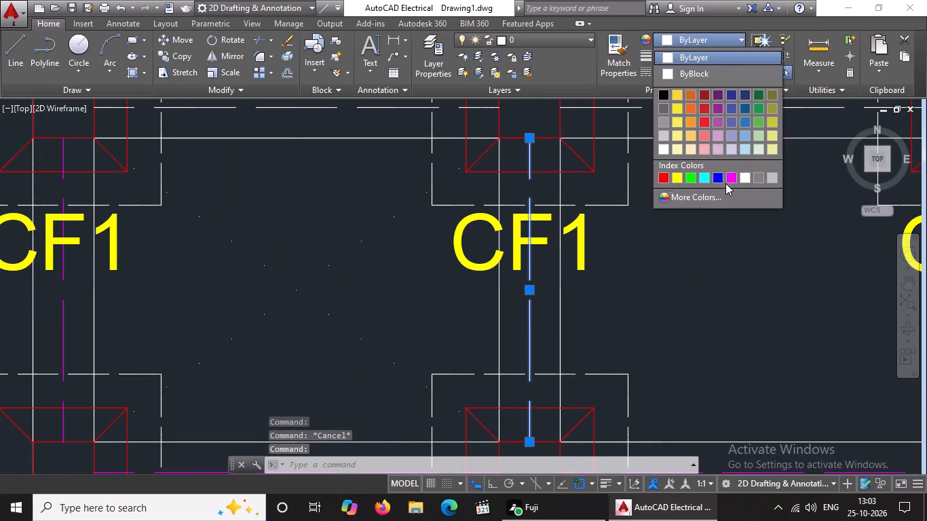
{"action": "left_click", "coordinate": [727, 176]}
{"action": "key", "text": "Escape"}
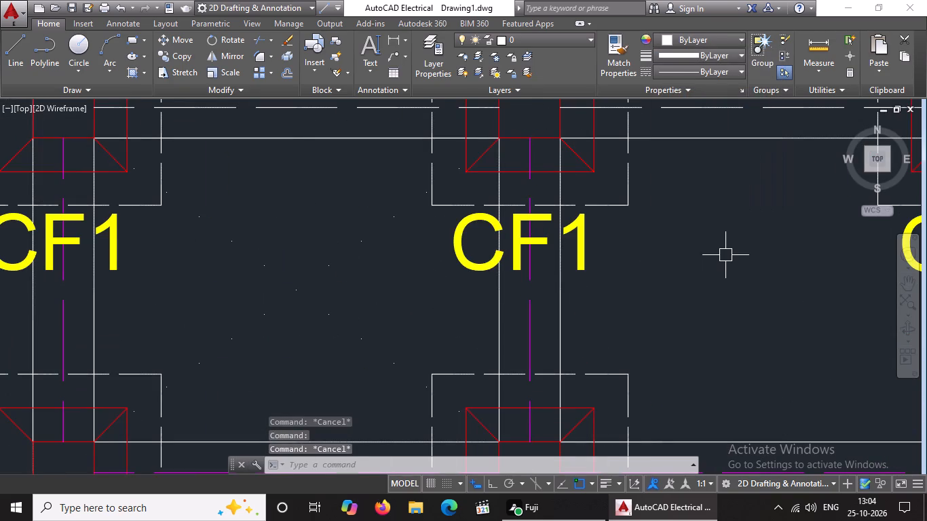
Set the dashed centreline of the third-row beam's west span, between its first and second footings, to magenta.
{"action": "scroll", "coordinate": [725, 260], "scroll_direction": "down", "scroll_amount": 4}
{"action": "middle_click_drag", "start_coordinate": [664, 277], "coordinate": [487, 309]}
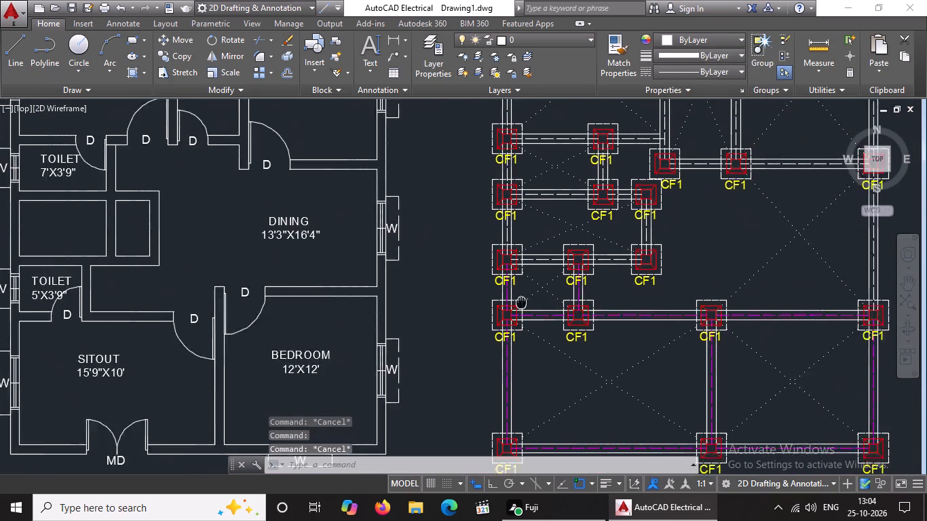
{"action": "middle_click_drag", "start_coordinate": [487, 309], "coordinate": [462, 318]}
{"action": "scroll", "coordinate": [439, 311], "scroll_direction": "up", "scroll_amount": 2}
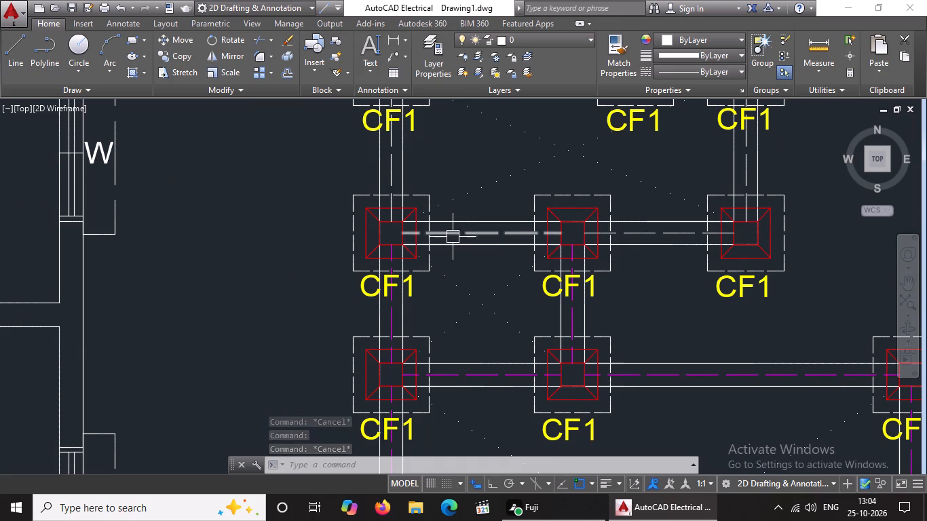
{"action": "left_click", "coordinate": [453, 236]}
{"action": "left_click", "coordinate": [688, 43]}
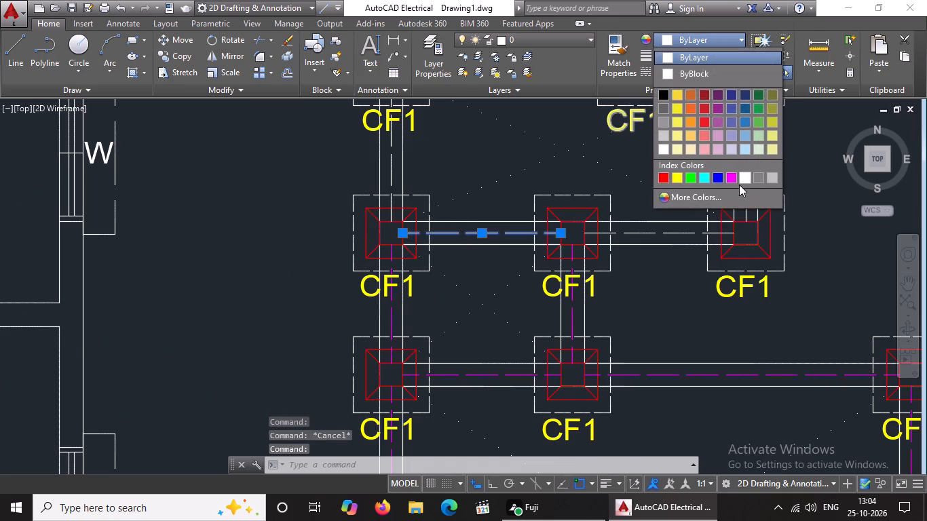
{"action": "left_click", "coordinate": [731, 170]}
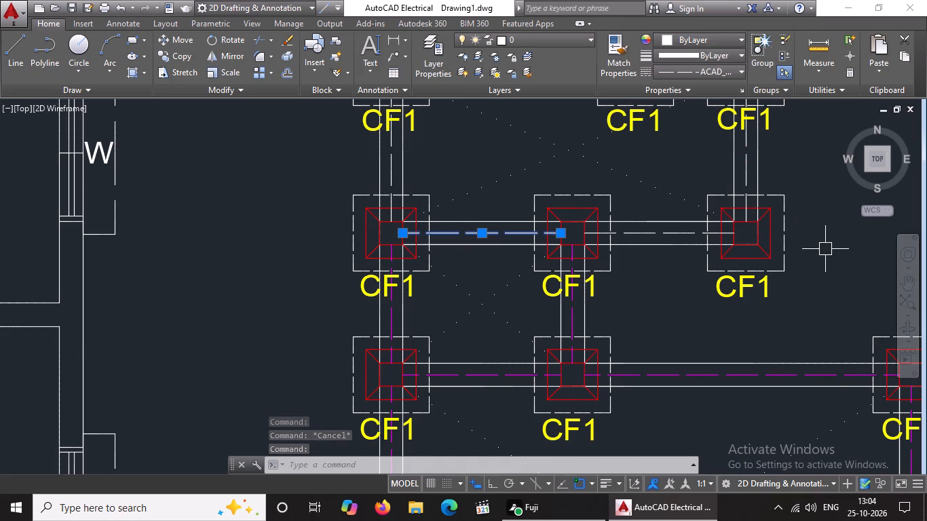
{"action": "left_click", "coordinate": [689, 34]}
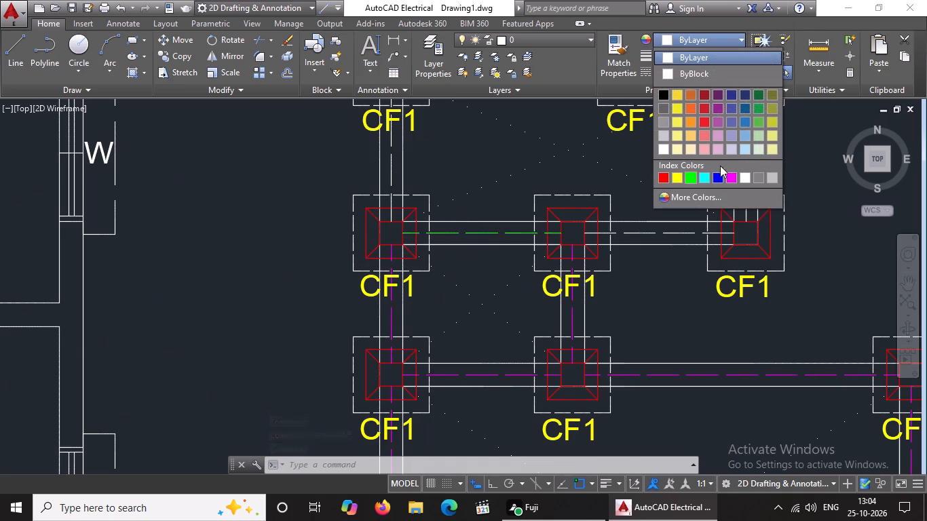
{"action": "left_click", "coordinate": [731, 174]}
{"action": "key", "text": "Escape"}
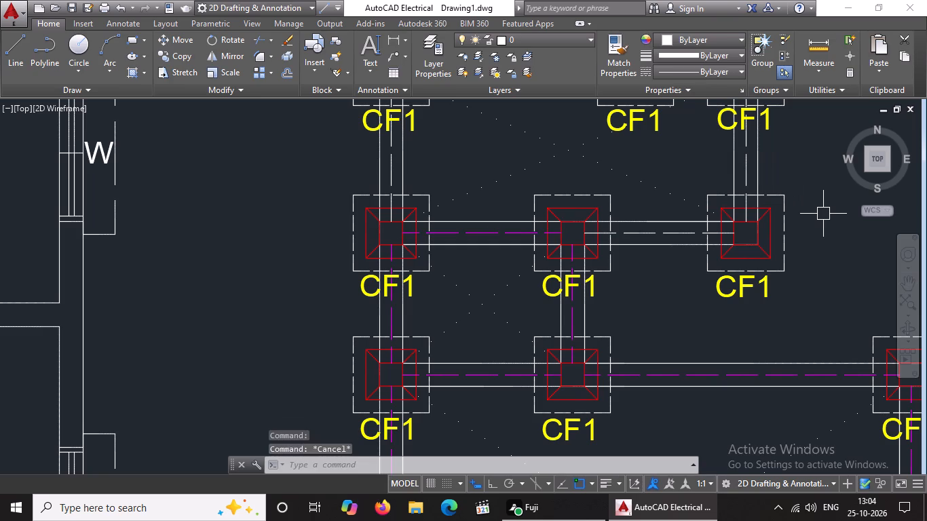
Set the dashed centreline of the third-row beam's east span, between its second and third footings, to magenta.
{"action": "left_click", "coordinate": [678, 234]}
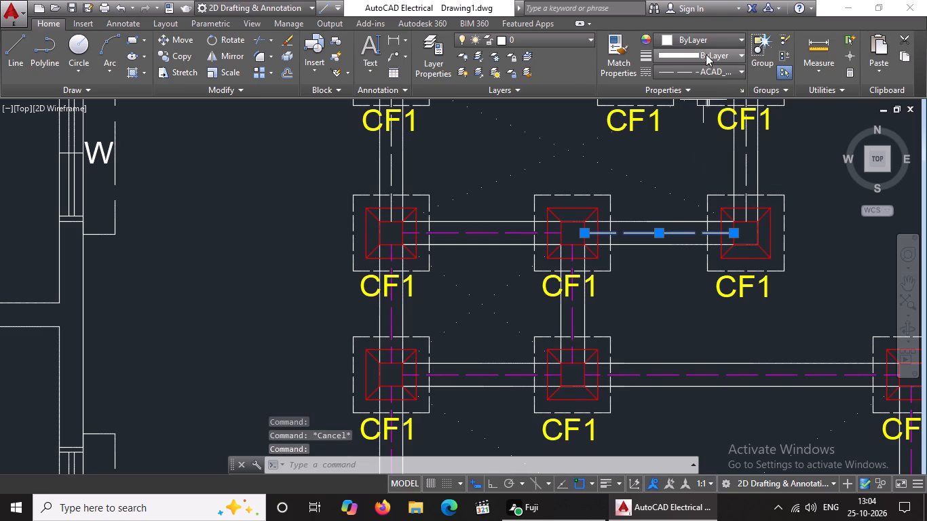
{"action": "left_click", "coordinate": [708, 44]}
{"action": "left_click", "coordinate": [732, 172]}
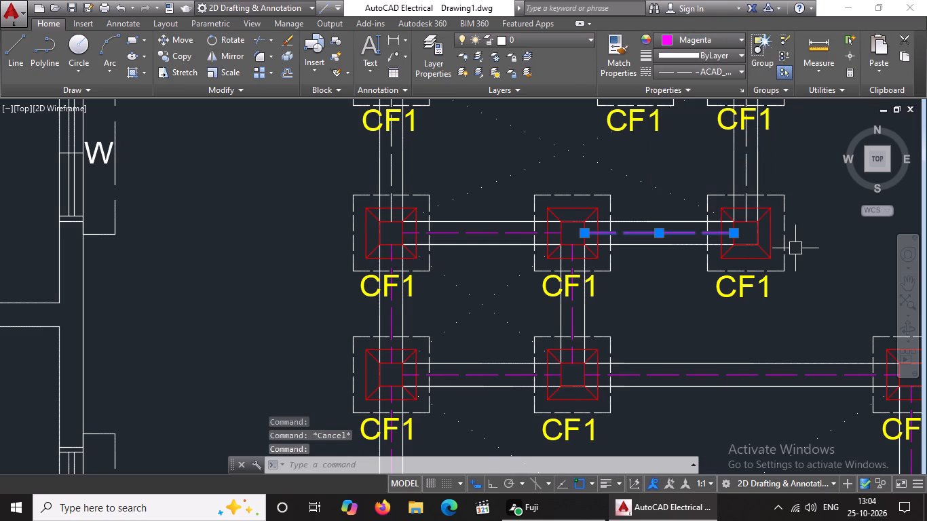
{"action": "key", "text": "Escape"}
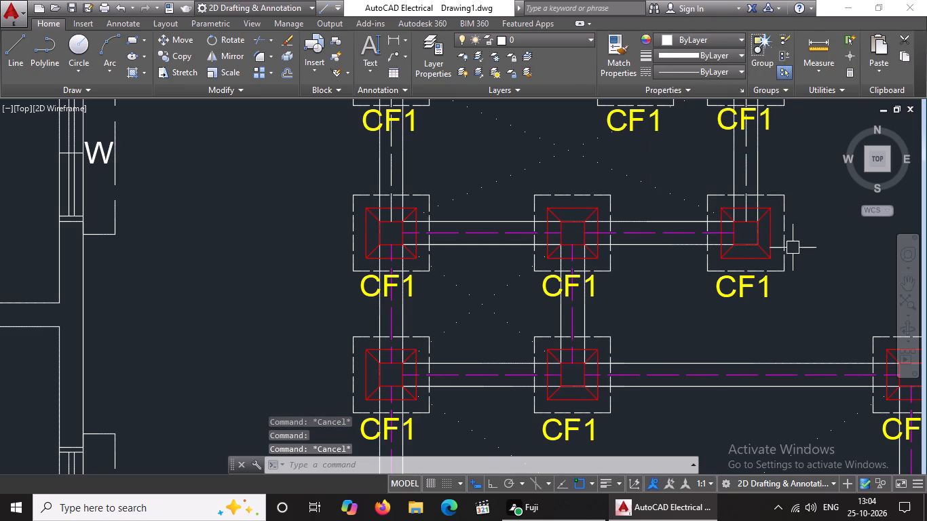
Extend the west edge line of the easternmost north-south beam toward the second-row footing.
{"action": "scroll", "coordinate": [693, 273], "scroll_direction": "down", "scroll_amount": 4}
{"action": "scroll", "coordinate": [799, 277], "scroll_direction": "up", "scroll_amount": 4}
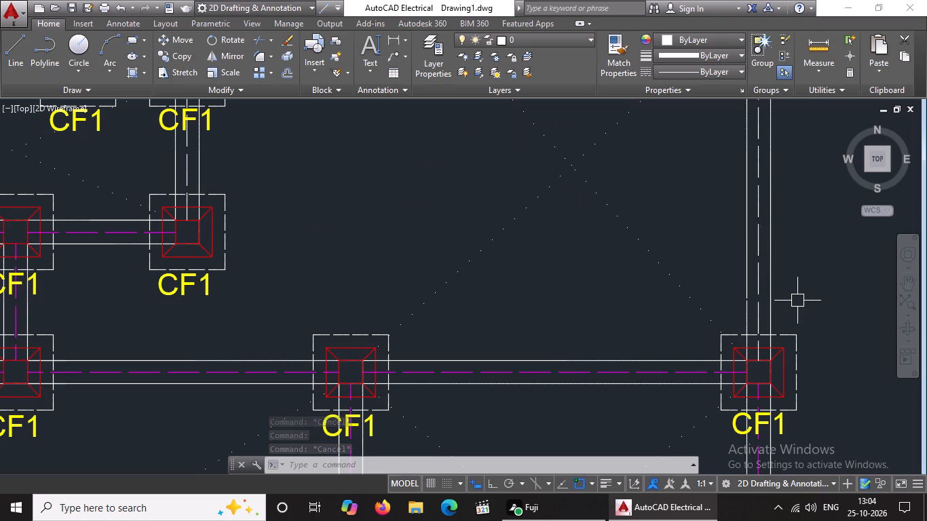
{"action": "key", "text": "Escape"}
{"action": "type", "text": "EX"}
{"action": "key", "text": "space"}
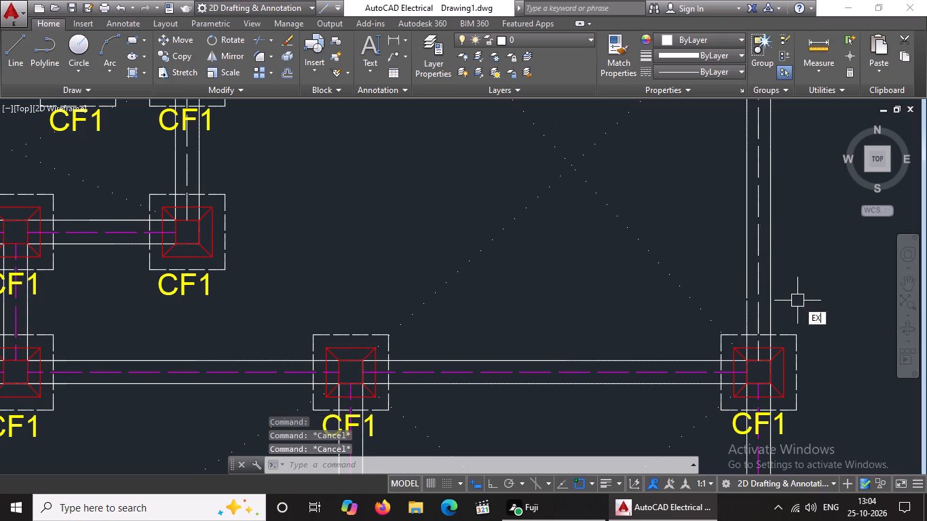
{"action": "key", "text": "space"}
{"action": "left_click", "coordinate": [743, 317]}
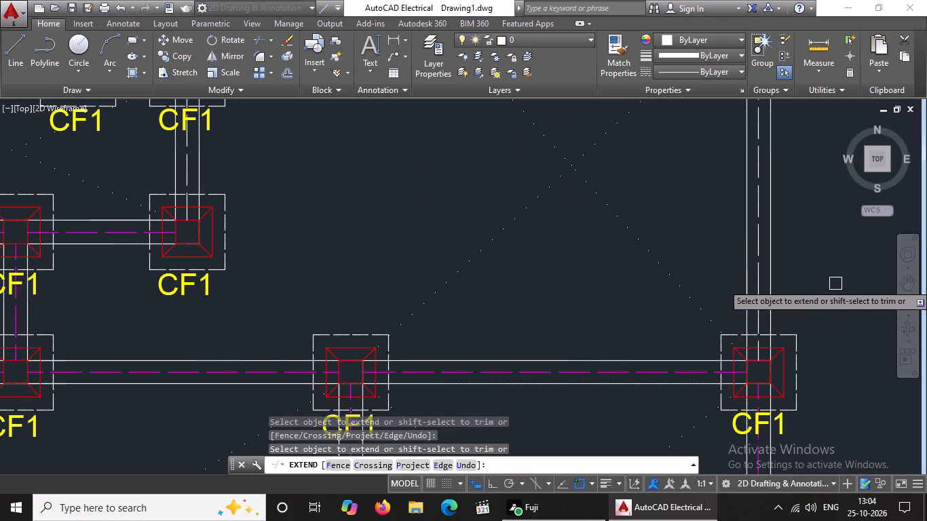
{"action": "key", "text": "Escape"}
Set the dashed centreline of the easternmost north-south beam, running north from the second-row footing to the next footing, to magenta.
{"action": "scroll", "coordinate": [814, 243], "scroll_direction": "down", "scroll_amount": 2}
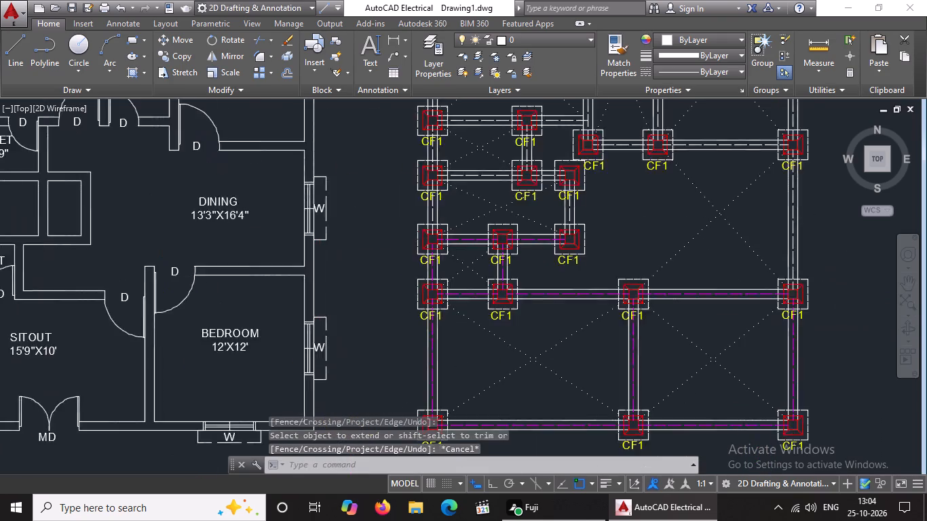
{"action": "scroll", "coordinate": [814, 244], "scroll_direction": "down", "scroll_amount": 1}
{"action": "scroll", "coordinate": [799, 225], "scroll_direction": "up", "scroll_amount": 3}
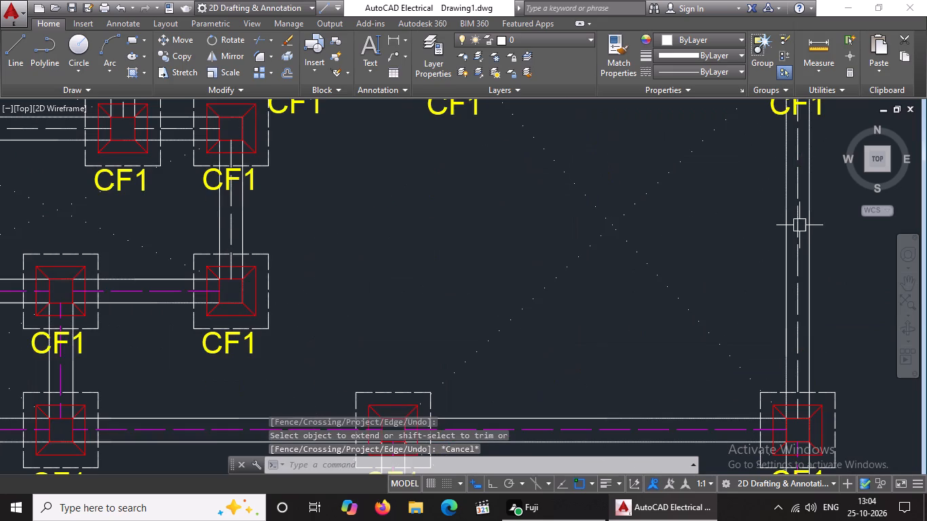
{"action": "left_click", "coordinate": [795, 232]}
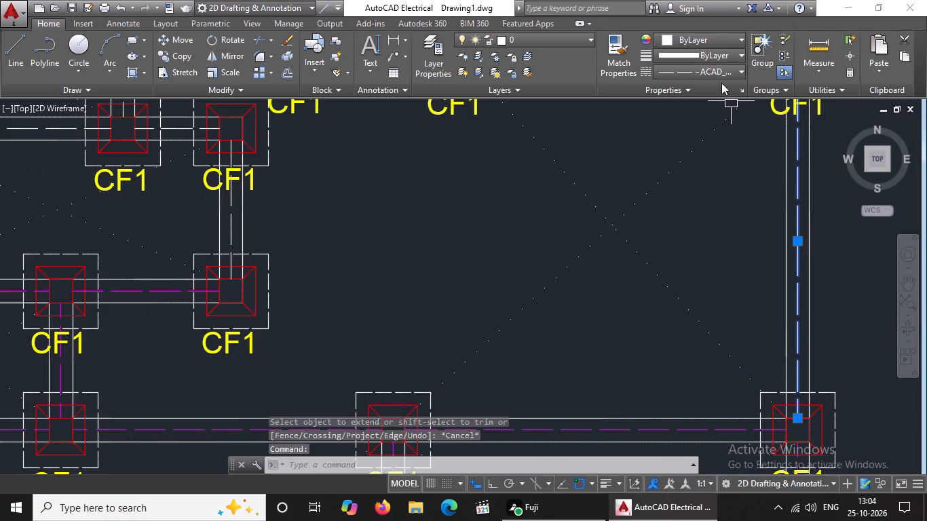
{"action": "left_click", "coordinate": [726, 40]}
{"action": "left_click", "coordinate": [734, 176]}
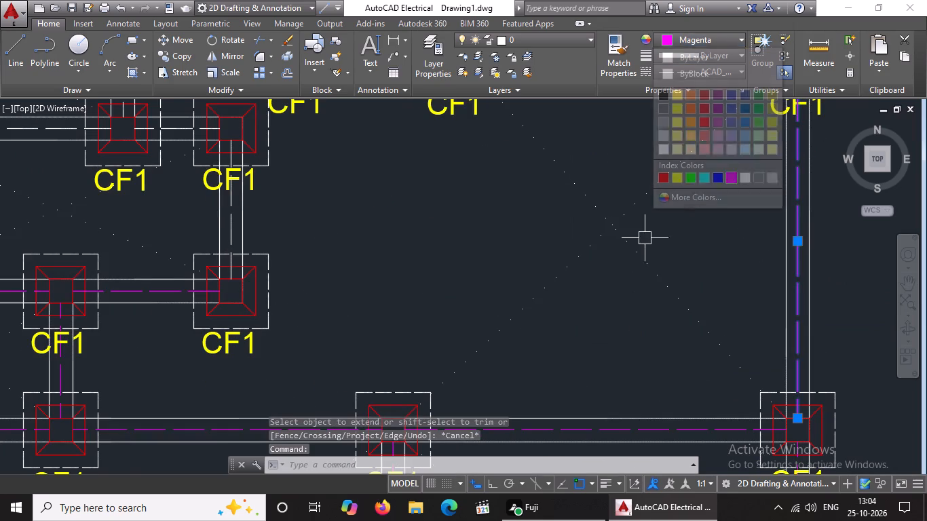
{"action": "scroll", "coordinate": [641, 256], "scroll_direction": "down", "scroll_amount": 2}
{"action": "key", "text": "Escape"}
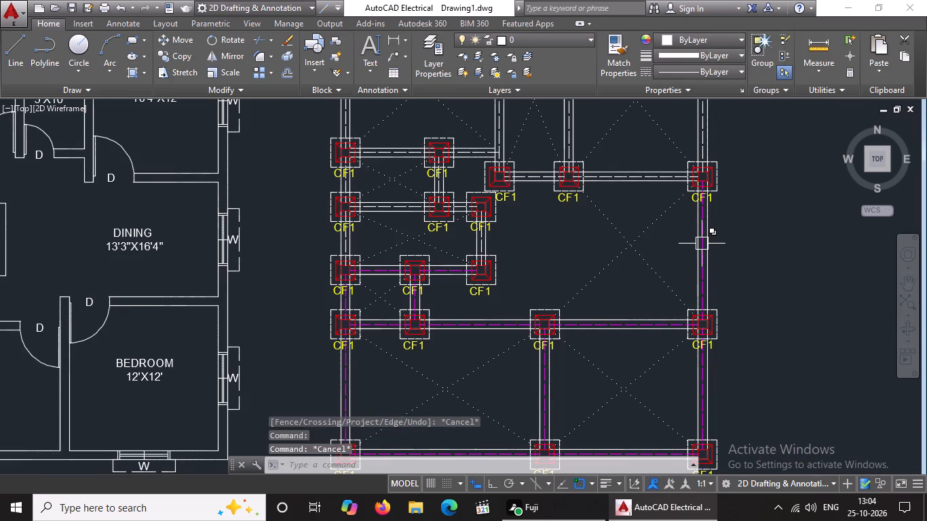
Set the dashed centreline of the westernmost north-south beam between the third-row and fourth-row footings to magenta.
{"action": "scroll", "coordinate": [360, 256], "scroll_direction": "up", "scroll_amount": 2}
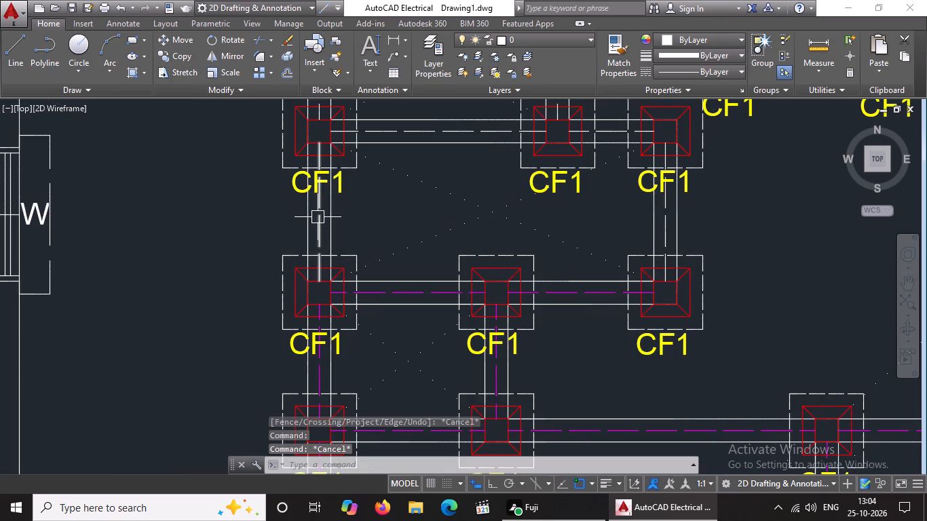
{"action": "left_click", "coordinate": [318, 217]}
{"action": "left_click", "coordinate": [691, 41]}
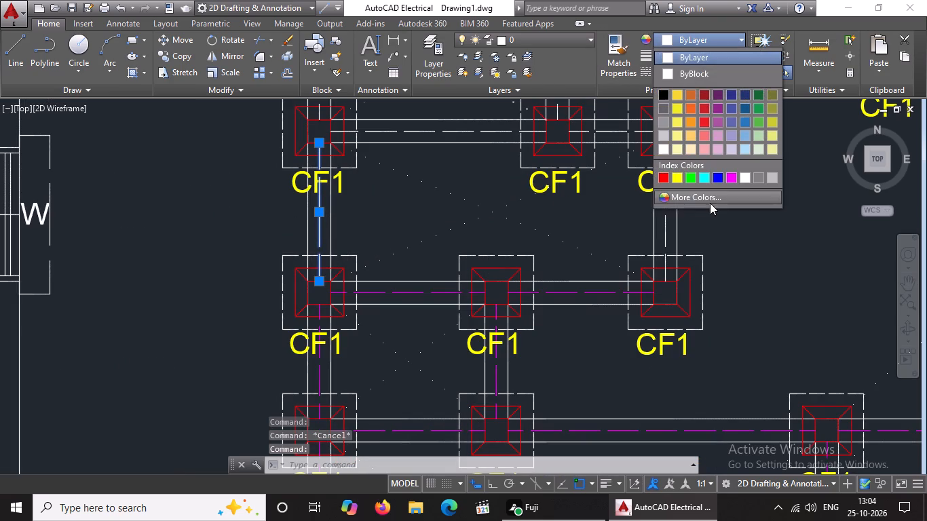
{"action": "left_click", "coordinate": [726, 172]}
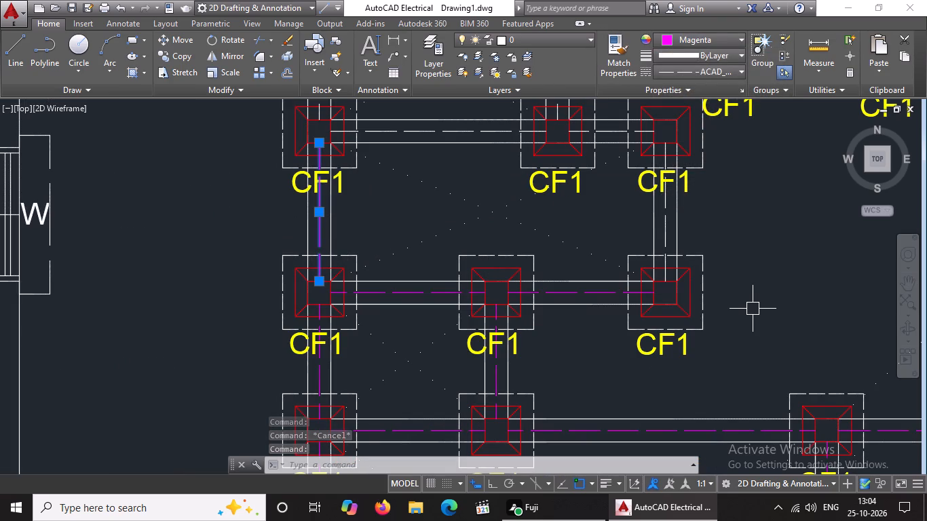
{"action": "key", "text": "Escape"}
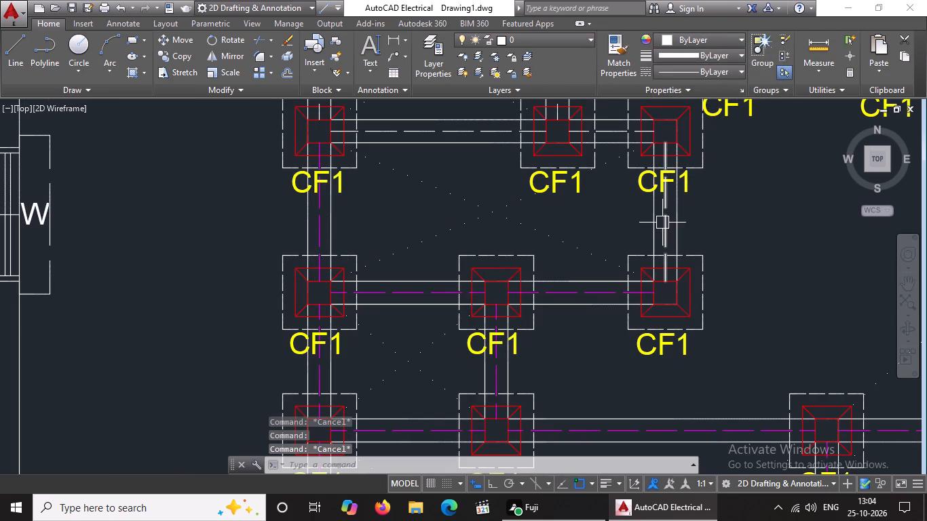
Set the dashed centreline of the north-south beam joining the third footings of the third and fourth rows to magenta.
{"action": "left_click", "coordinate": [664, 221]}
{"action": "left_click", "coordinate": [730, 35]}
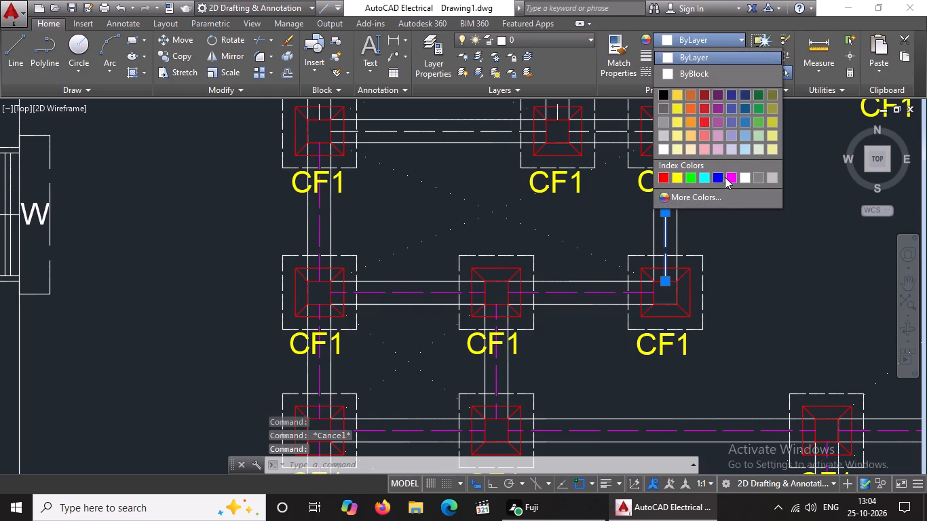
{"action": "left_click", "coordinate": [729, 178]}
{"action": "key", "text": "Escape"}
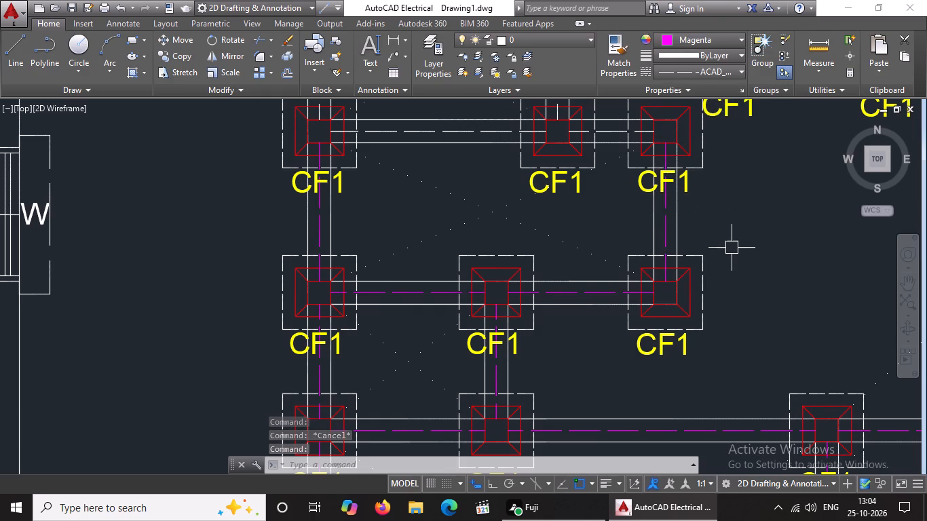
Set the dashed centreline of the fourth-row beam's west span, between its first and second footings, to magenta.
{"action": "scroll", "coordinate": [732, 248], "scroll_direction": "down", "scroll_amount": 4}
{"action": "scroll", "coordinate": [731, 248], "scroll_direction": "up", "scroll_amount": 1}
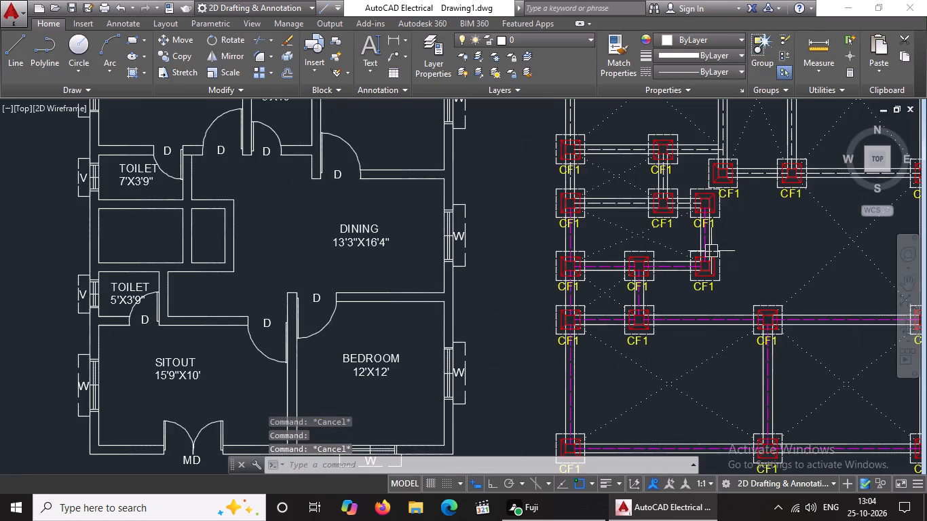
{"action": "middle_click_drag", "start_coordinate": [611, 271], "coordinate": [448, 301]}
{"action": "scroll", "coordinate": [436, 214], "scroll_direction": "up", "scroll_amount": 2}
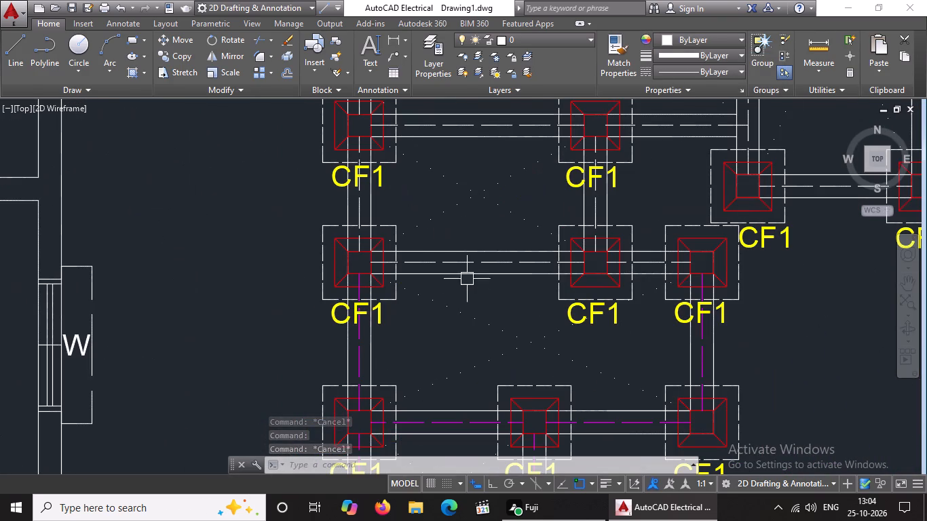
{"action": "left_click", "coordinate": [470, 263]}
{"action": "left_click", "coordinate": [718, 31]}
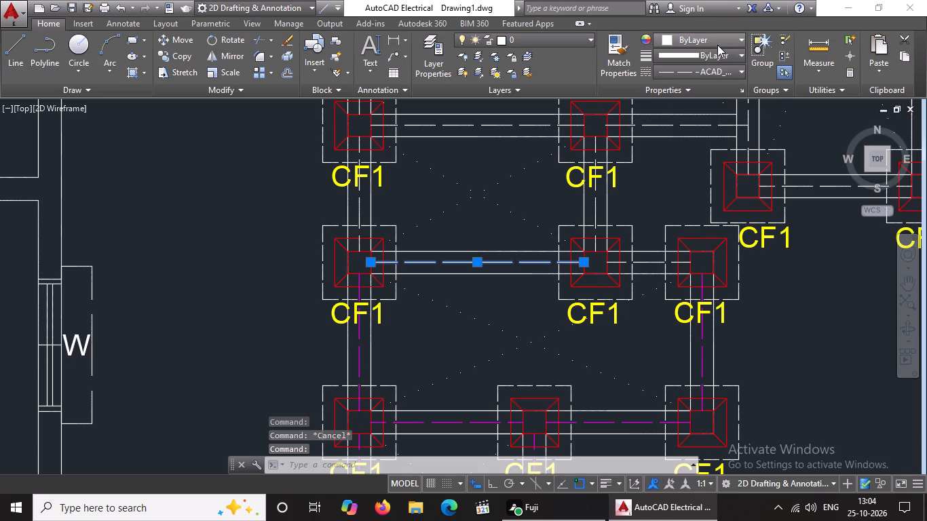
{"action": "left_click", "coordinate": [717, 45]}
{"action": "left_click", "coordinate": [732, 175]}
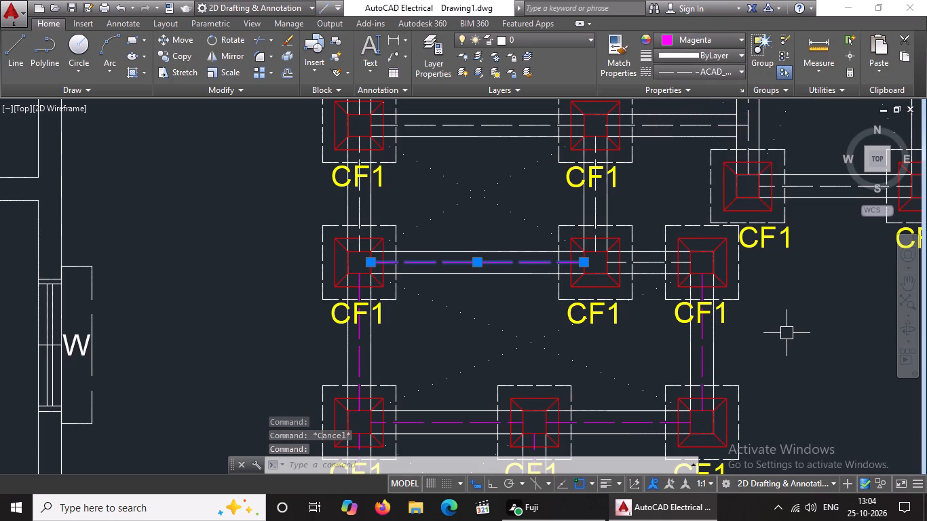
{"action": "key", "text": "Escape"}
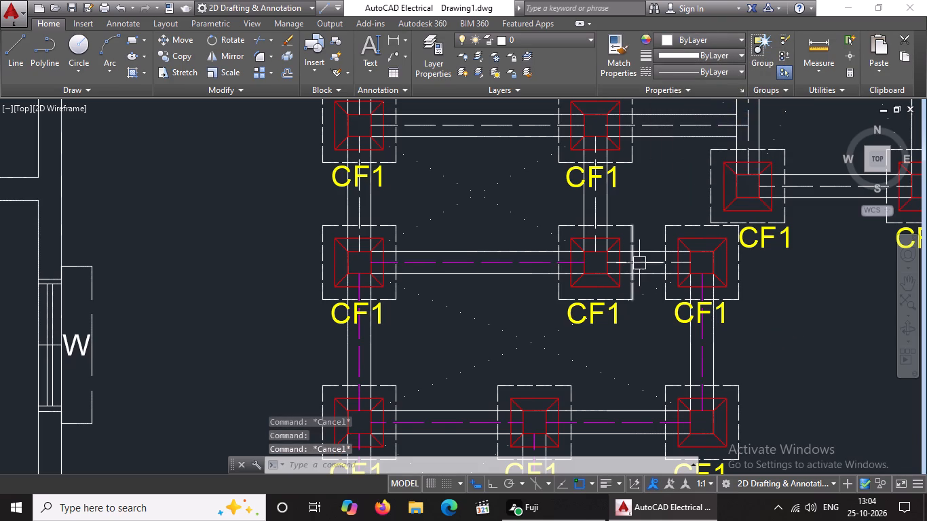
Set the dashed centreline of the fourth-row beam's short east span, between its second and third footings, to magenta.
{"action": "left_click", "coordinate": [640, 260]}
{"action": "left_click", "coordinate": [726, 39]}
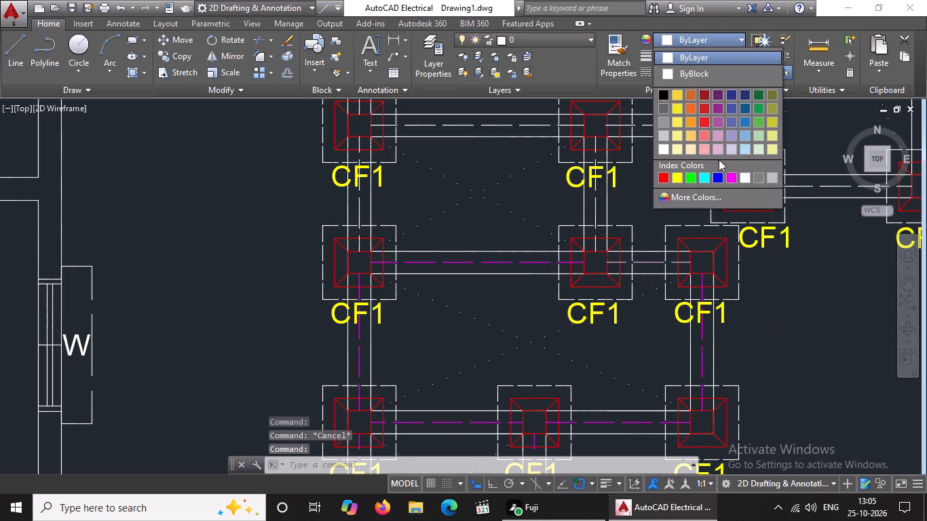
{"action": "left_click", "coordinate": [731, 176]}
{"action": "key", "text": "Escape"}
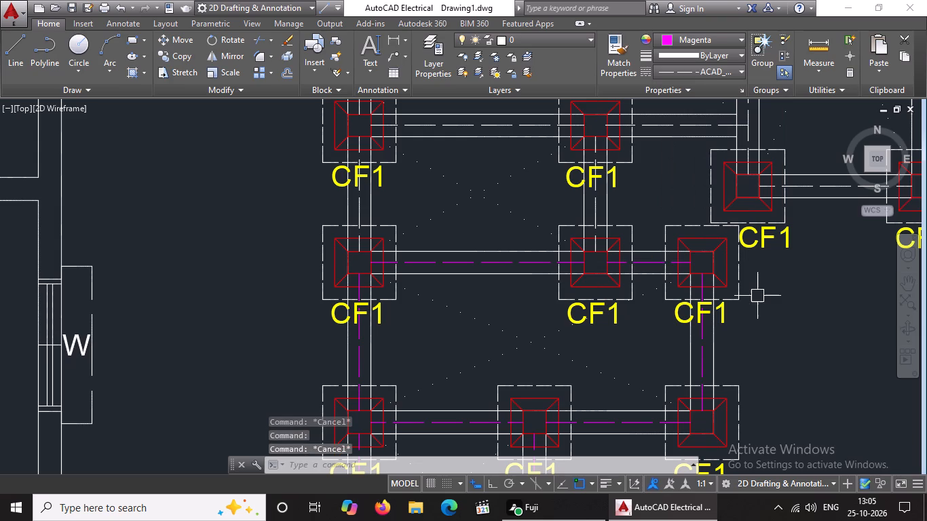
In the three-footing eastern row just north of the fourth row, set the dashed centreline of the long east span to magenta.
{"action": "scroll", "coordinate": [774, 348], "scroll_direction": "down", "scroll_amount": 2}
{"action": "middle_click_drag", "start_coordinate": [800, 332], "coordinate": [643, 336]}
{"action": "scroll", "coordinate": [766, 282], "scroll_direction": "up", "scroll_amount": 2}
{"action": "left_click", "coordinate": [687, 298]}
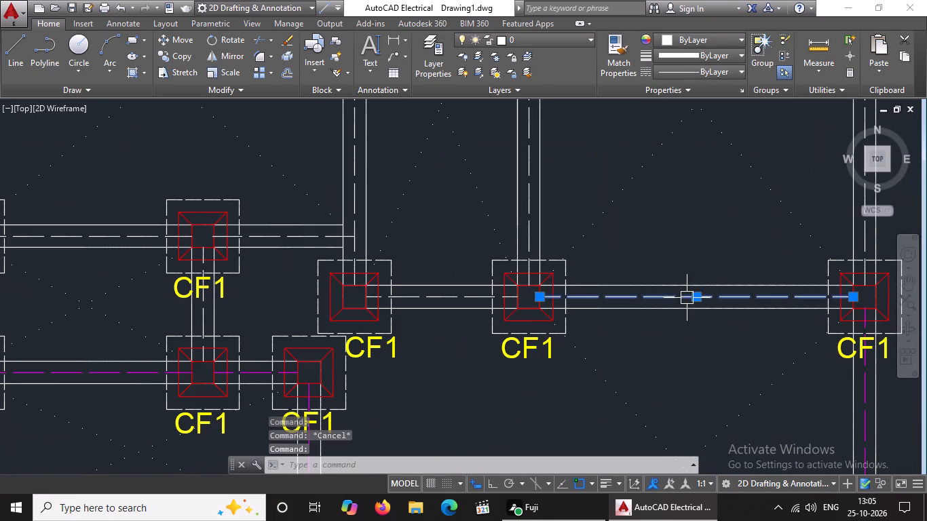
{"action": "left_click", "coordinate": [703, 42]}
{"action": "left_click", "coordinate": [730, 171]}
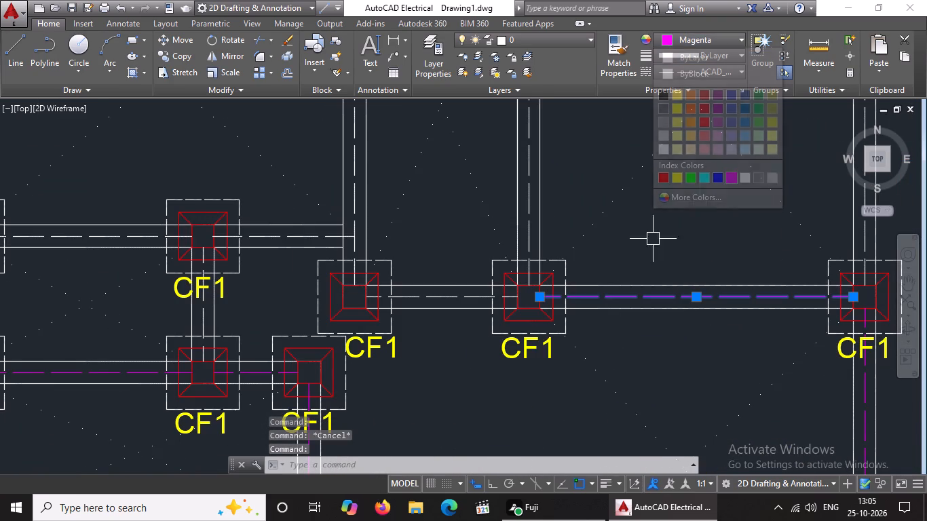
Set the dashed centreline of the same eastern row's short west span, between its first and second footings, to magenta.
{"action": "left_click", "coordinate": [452, 297]}
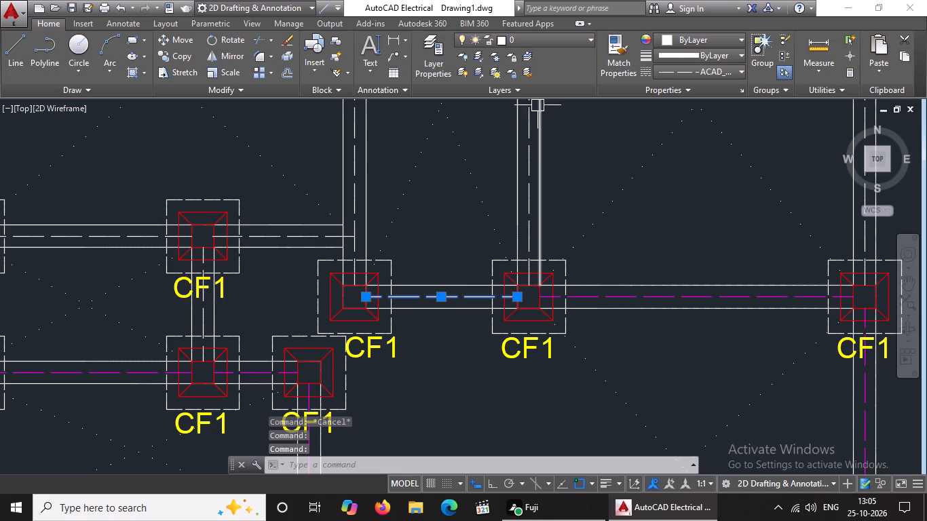
{"action": "left_click", "coordinate": [703, 39]}
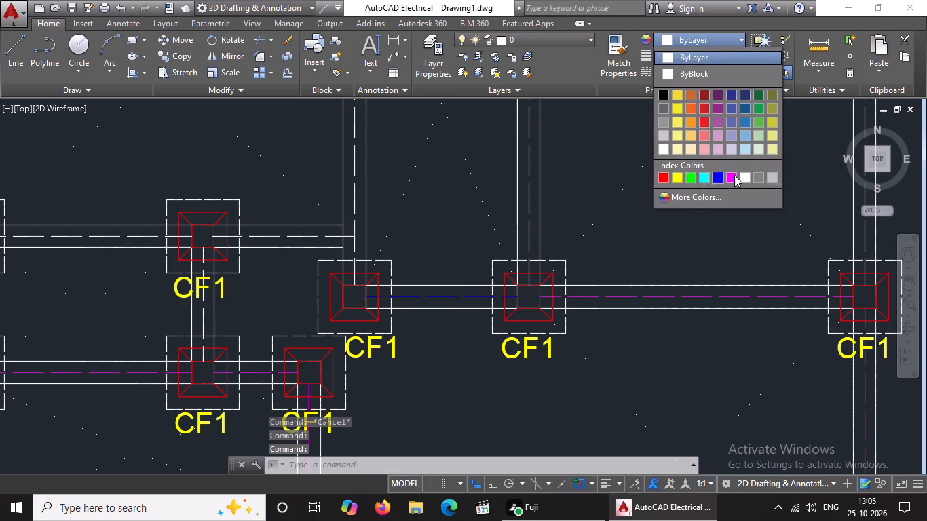
{"action": "left_click", "coordinate": [728, 178]}
{"action": "key", "text": "Escape"}
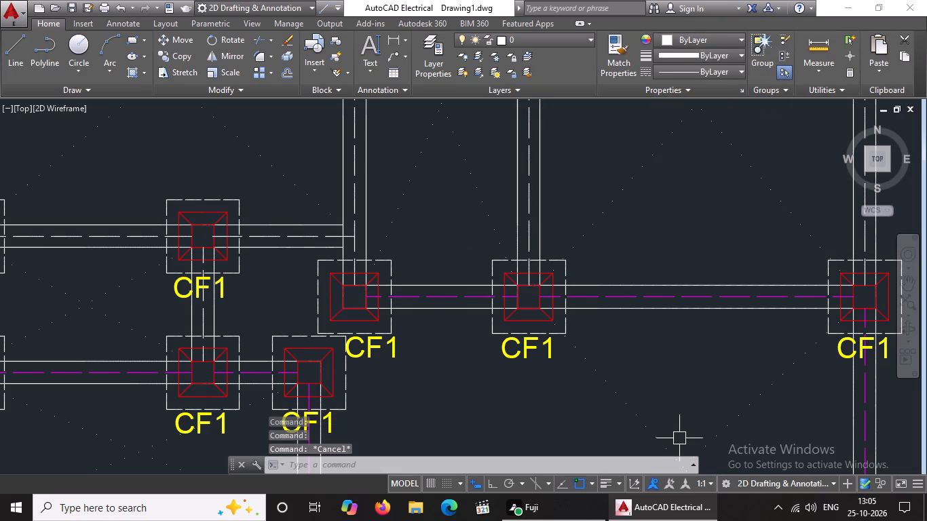
Set the dashed centreline of the westernmost north-south beam between the fourth-row footing and the footing north of it to magenta.
{"action": "scroll", "coordinate": [679, 438], "scroll_direction": "down", "scroll_amount": 4}
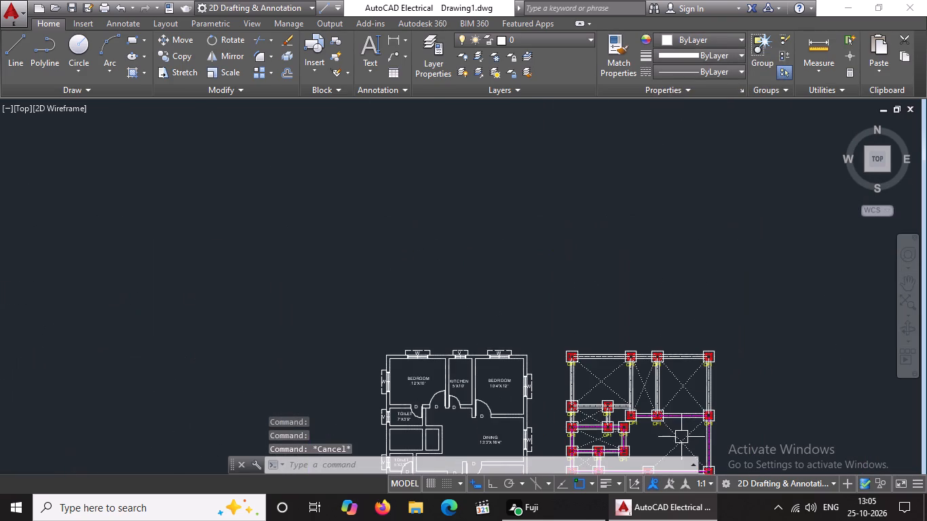
{"action": "scroll", "coordinate": [619, 445], "scroll_direction": "up", "scroll_amount": 3}
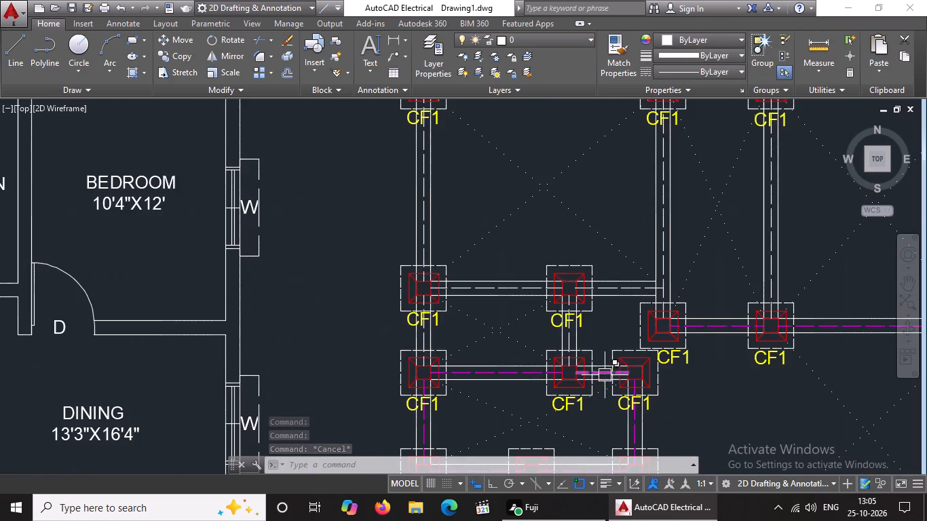
{"action": "scroll", "coordinate": [604, 368], "scroll_direction": "up", "scroll_amount": 2}
{"action": "left_click", "coordinate": [136, 288]}
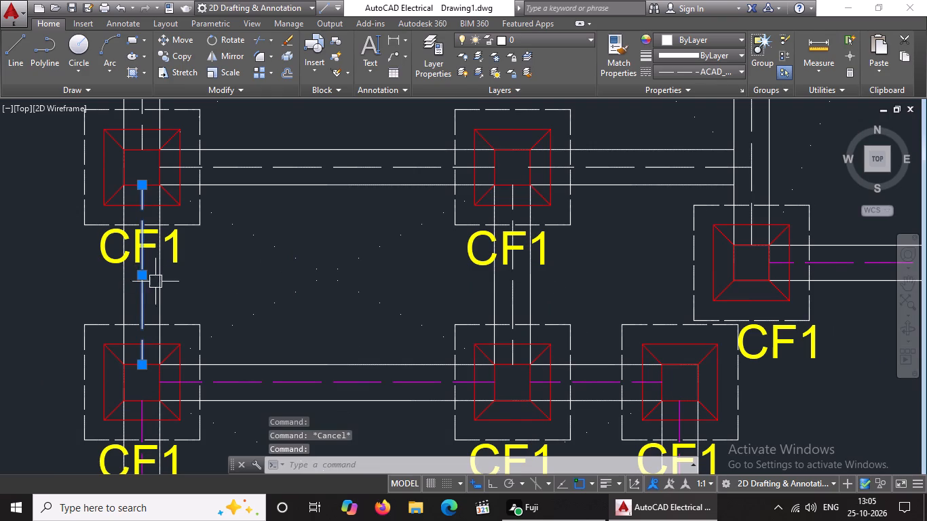
{"action": "left_click", "coordinate": [694, 37]}
{"action": "left_click", "coordinate": [725, 176]}
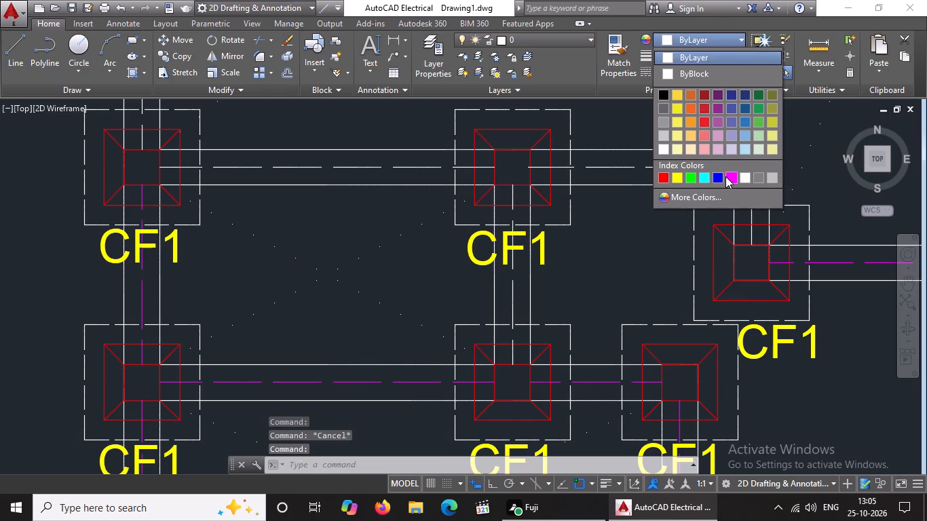
{"action": "key", "text": "Escape"}
Set the dashed centreline of the north-south beam running north from the fourth row's second footing to magenta.
{"action": "left_click", "coordinate": [515, 296]}
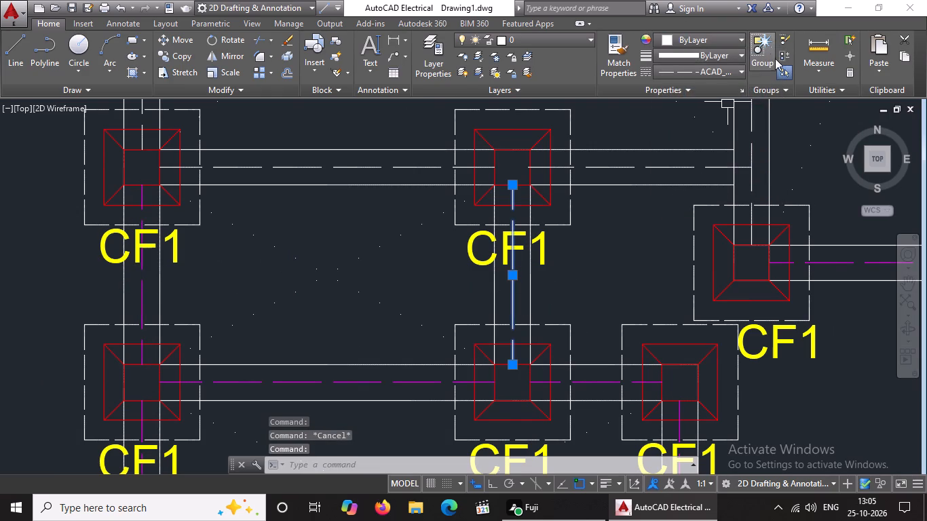
{"action": "left_click", "coordinate": [732, 41]}
{"action": "left_click", "coordinate": [734, 176]}
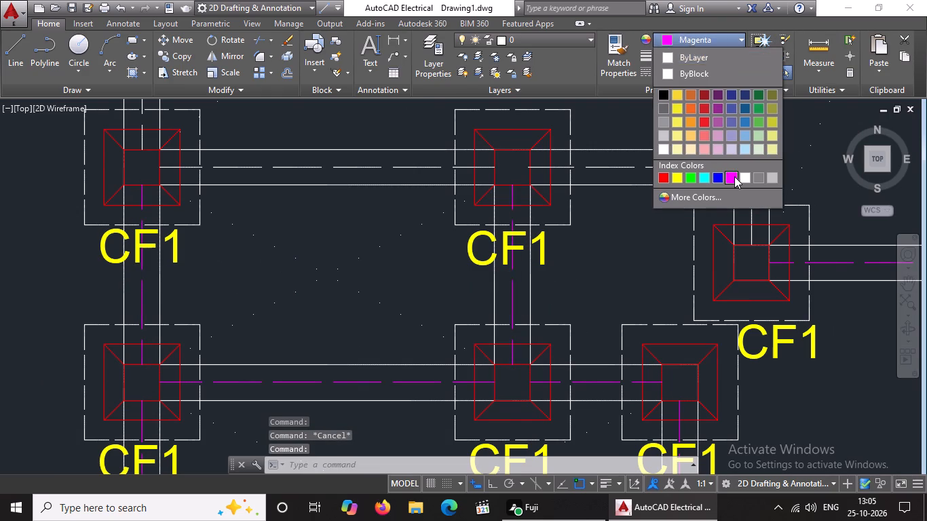
{"action": "key", "text": "Escape"}
Set the dashed centreline of the west span in the two-footing western row north of the fourth row to magenta.
{"action": "scroll", "coordinate": [666, 184], "scroll_direction": "down", "scroll_amount": 2}
{"action": "middle_click_drag", "start_coordinate": [654, 239], "coordinate": [645, 277]}
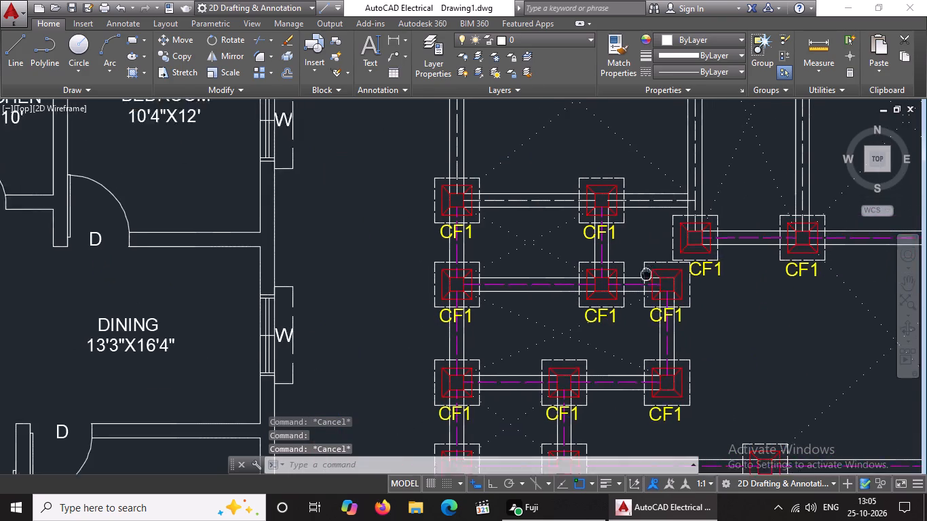
{"action": "middle_click_drag", "start_coordinate": [645, 277], "coordinate": [618, 315]}
{"action": "scroll", "coordinate": [498, 248], "scroll_direction": "up", "scroll_amount": 1}
{"action": "left_click", "coordinate": [503, 256]}
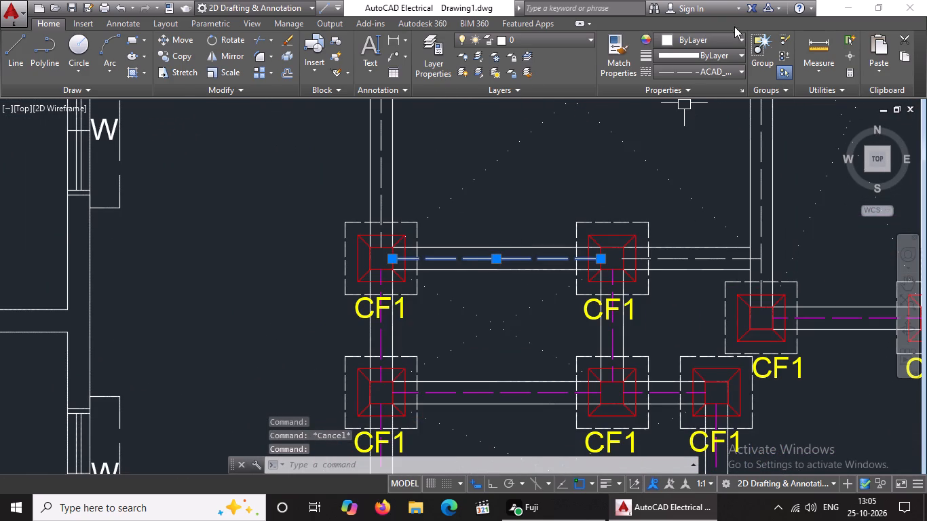
{"action": "left_click", "coordinate": [719, 41]}
{"action": "left_click", "coordinate": [730, 172]}
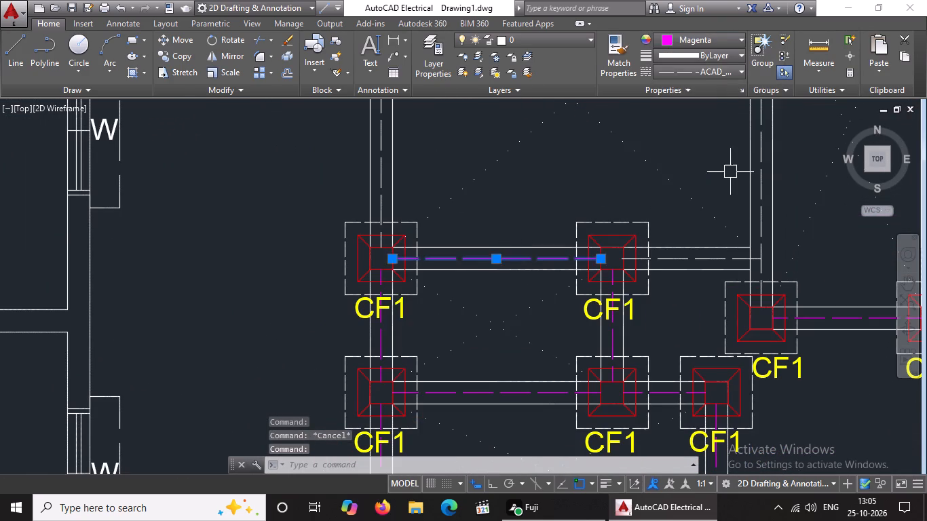
Set the dashed centreline of the east span in the two-footing western row north of the fourth row to magenta.
{"action": "key", "text": "Escape"}
{"action": "left_click", "coordinate": [675, 257]}
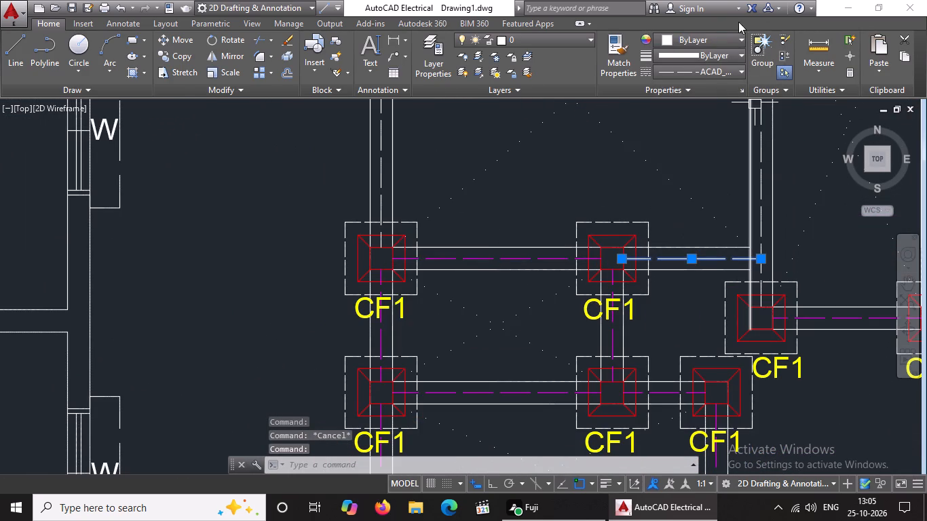
{"action": "left_click", "coordinate": [723, 43]}
{"action": "left_click", "coordinate": [734, 176]}
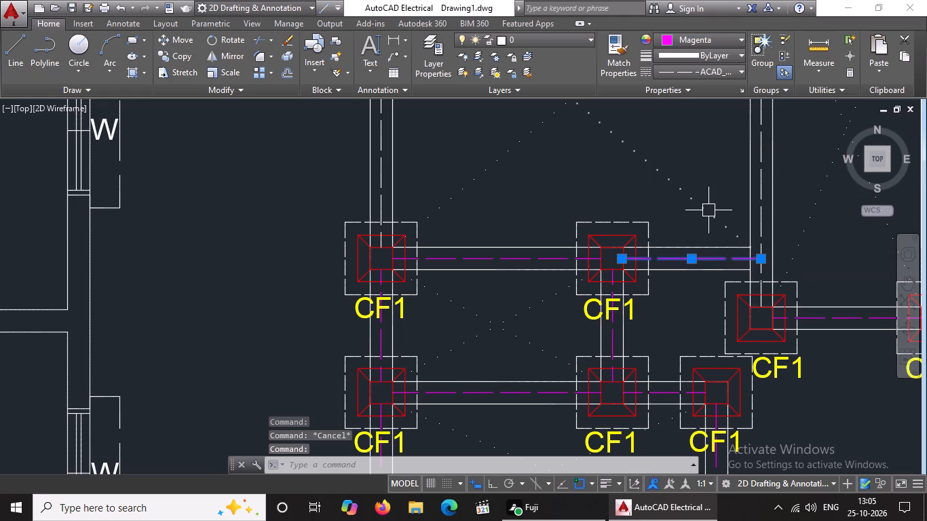
{"action": "key", "text": "Escape"}
Set the dashed centreline of the westernmost north-south beam between the two-footing row and the northernmost row to magenta.
{"action": "scroll", "coordinate": [708, 210], "scroll_direction": "down", "scroll_amount": 4}
{"action": "scroll", "coordinate": [740, 233], "scroll_direction": "up", "scroll_amount": 3}
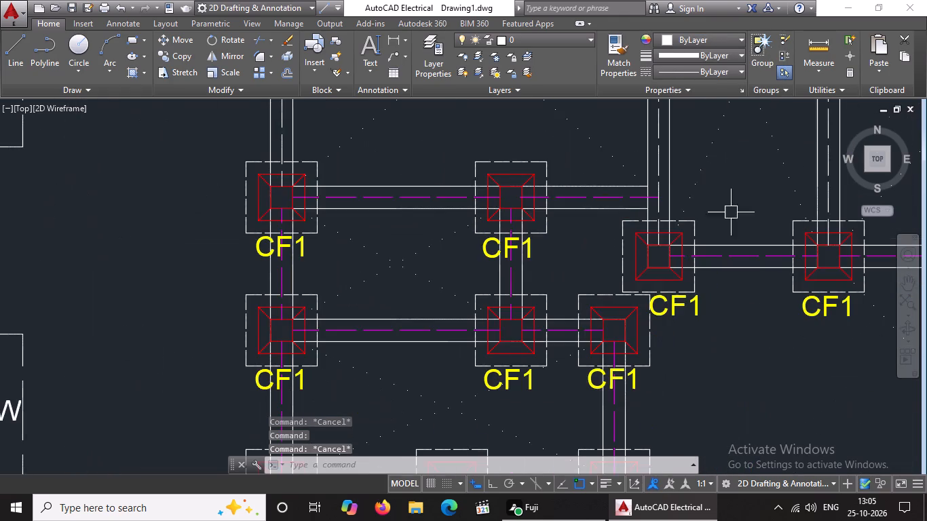
{"action": "scroll", "coordinate": [540, 169], "scroll_direction": "down", "scroll_amount": 3}
{"action": "scroll", "coordinate": [493, 159], "scroll_direction": "up", "scroll_amount": 2}
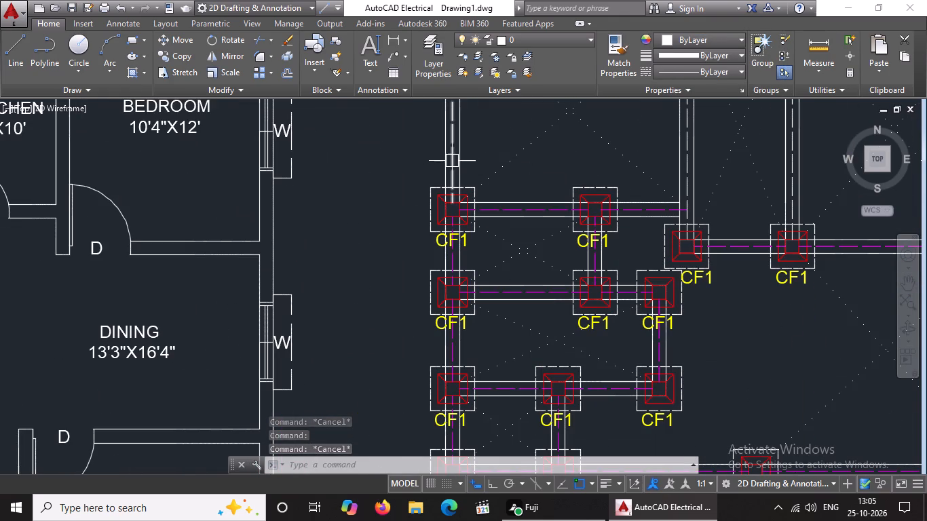
{"action": "left_click", "coordinate": [452, 159]}
{"action": "left_click", "coordinate": [694, 45]}
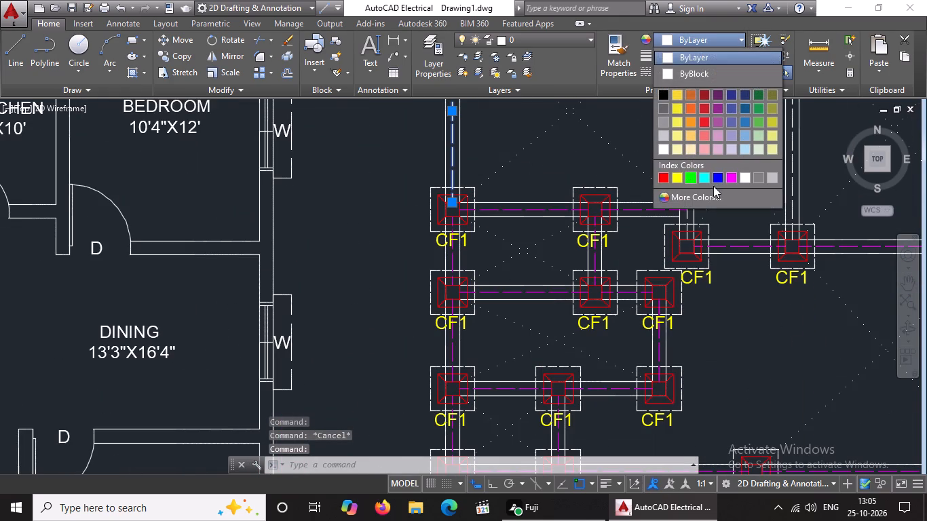
{"action": "left_click", "coordinate": [730, 174]}
{"action": "scroll", "coordinate": [628, 213], "scroll_direction": "down", "scroll_amount": 3}
{"action": "key", "text": "Escape"}
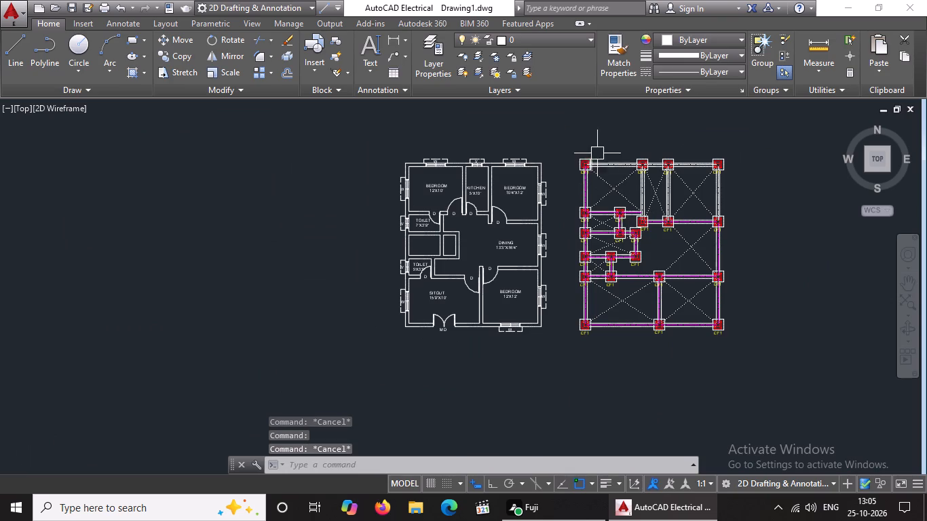
Set the dashed centreline of the north-south beam running south from the northernmost row's second footing to magenta.
{"action": "scroll", "coordinate": [668, 187], "scroll_direction": "up", "scroll_amount": 4}
{"action": "left_click", "coordinate": [578, 197]}
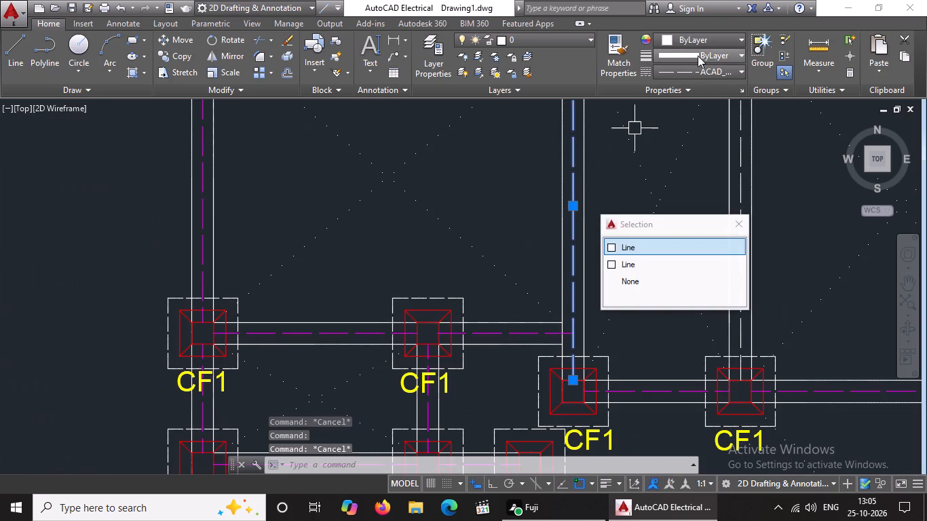
{"action": "left_click", "coordinate": [703, 35]}
{"action": "left_click", "coordinate": [734, 177]}
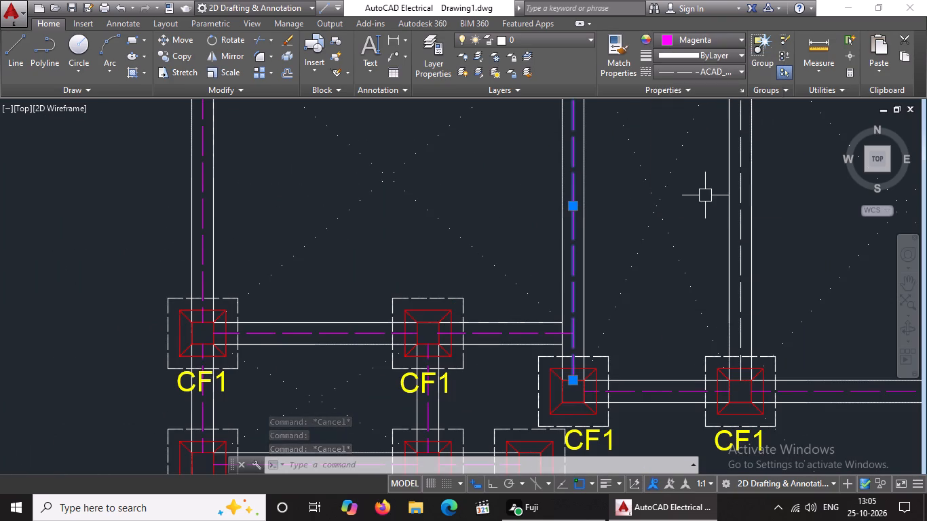
{"action": "scroll", "coordinate": [703, 200], "scroll_direction": "down", "scroll_amount": 3}
{"action": "key", "text": "Escape"}
Set the dashed centreline of the north-south beam running south from the northernmost row's third footing to magenta.
{"action": "scroll", "coordinate": [705, 208], "scroll_direction": "up", "scroll_amount": 4}
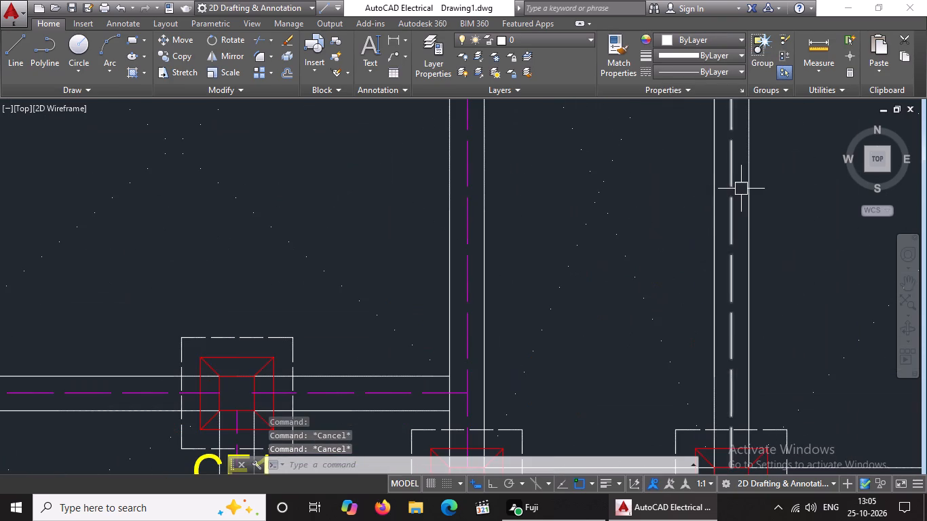
{"action": "left_click", "coordinate": [733, 193]}
{"action": "left_click", "coordinate": [731, 38]}
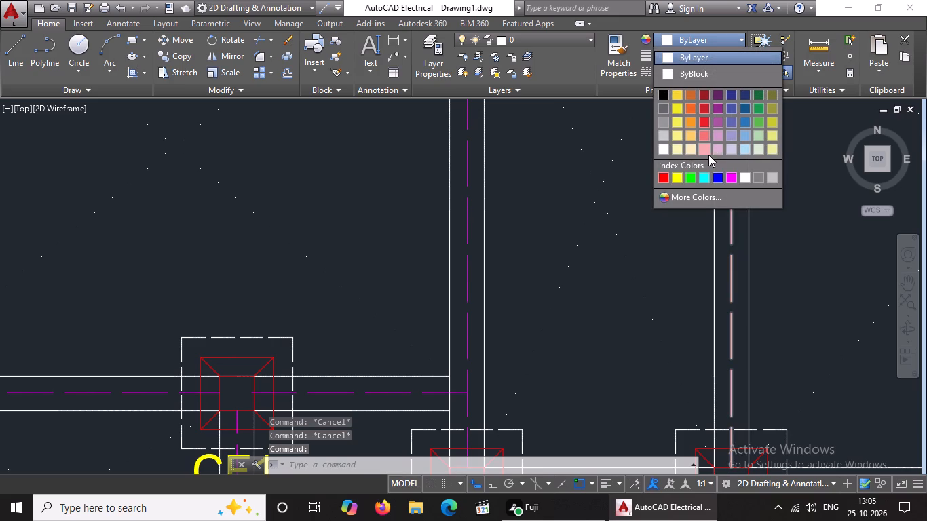
{"action": "left_click", "coordinate": [732, 178]}
{"action": "scroll", "coordinate": [668, 163], "scroll_direction": "down", "scroll_amount": 4}
{"action": "key", "text": "Escape"}
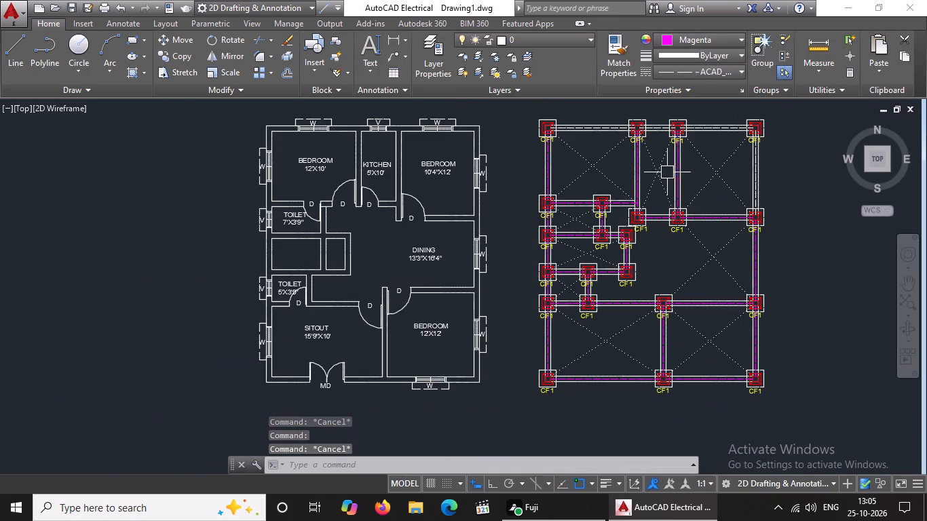
Set the dashed centreline of the easternmost north-south beam running south from the northernmost row's corner footing to magenta.
{"action": "scroll", "coordinate": [758, 151], "scroll_direction": "up", "scroll_amount": 2}
{"action": "left_click", "coordinate": [744, 165]}
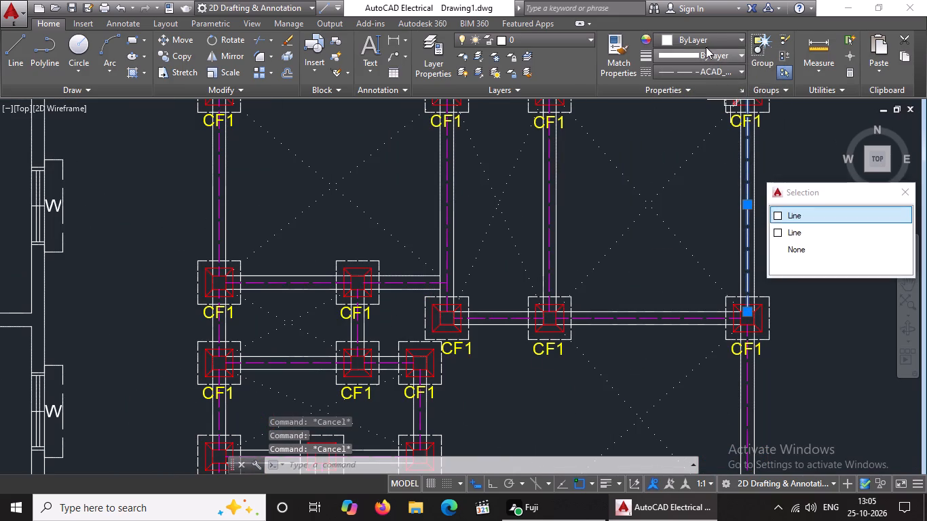
{"action": "left_click", "coordinate": [706, 42]}
{"action": "left_click", "coordinate": [733, 177]}
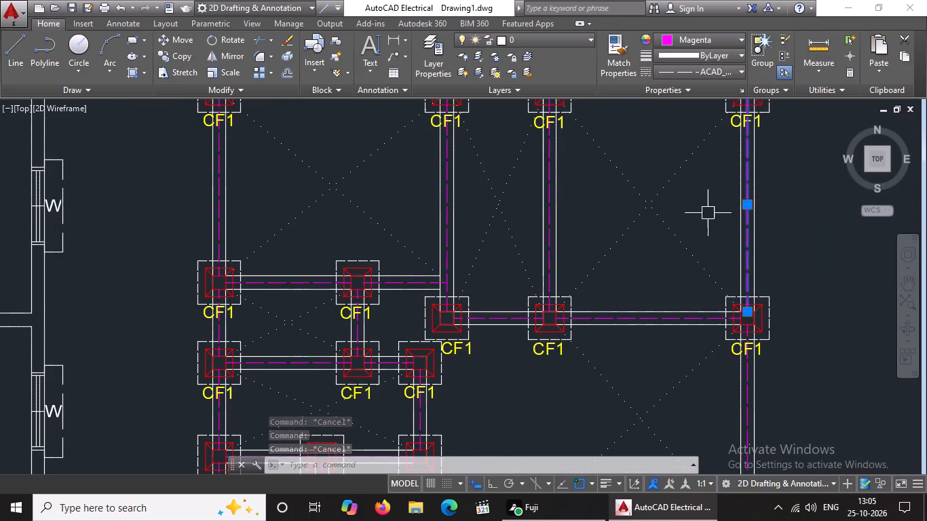
{"action": "scroll", "coordinate": [709, 212], "scroll_direction": "up", "scroll_amount": 1}
{"action": "scroll", "coordinate": [709, 212], "scroll_direction": "down", "scroll_amount": 3}
{"action": "key", "text": "Escape"}
Set the dashed centreline of the northernmost row's west span, between its first and second footings, to magenta.
{"action": "scroll", "coordinate": [576, 160], "scroll_direction": "up", "scroll_amount": 3}
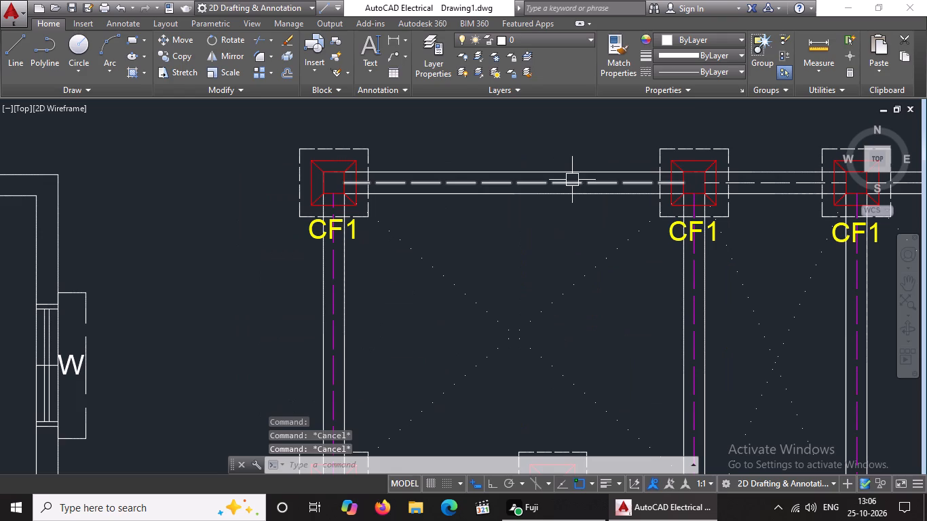
{"action": "left_click", "coordinate": [572, 180]}
{"action": "left_click", "coordinate": [723, 37]}
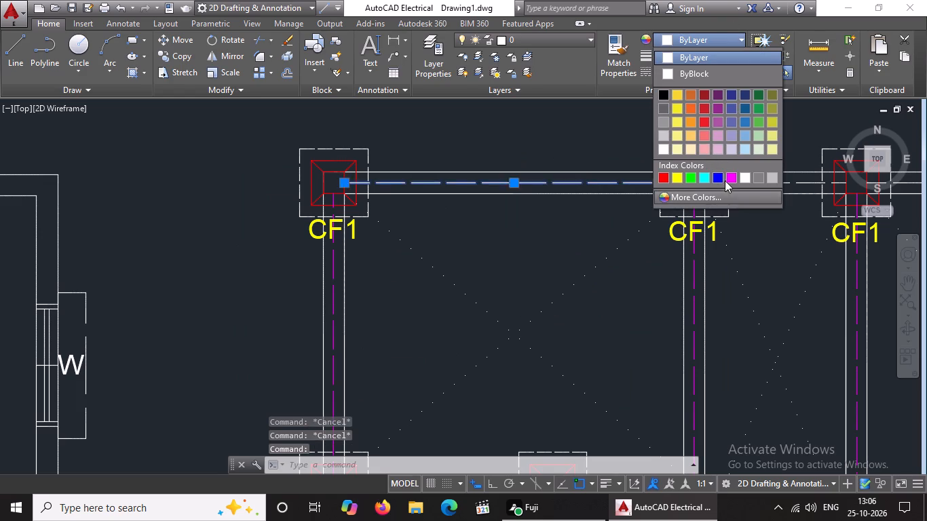
{"action": "left_click", "coordinate": [728, 179]}
{"action": "key", "text": "Escape"}
Set the dashed centreline of the northernmost row's short middle span, between its second and third footings, to magenta.
{"action": "left_click", "coordinate": [751, 185]}
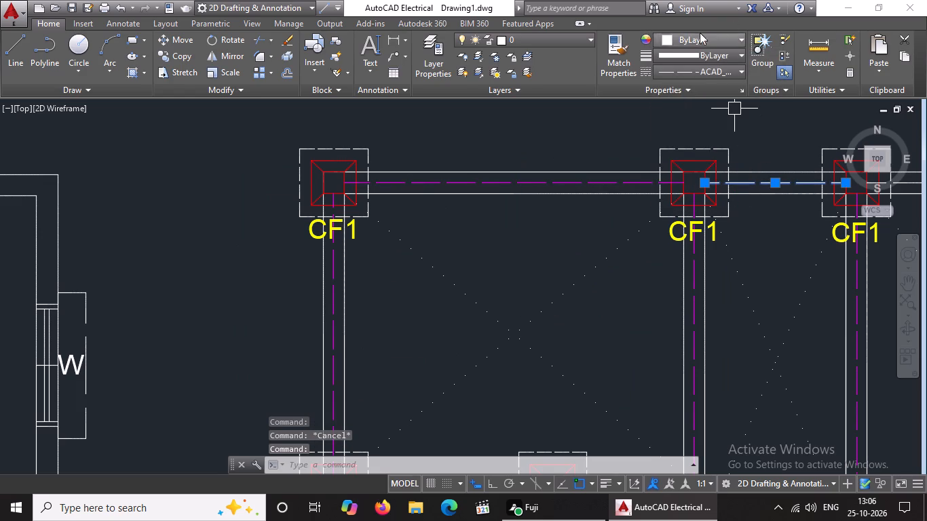
{"action": "left_click", "coordinate": [698, 34]}
{"action": "left_click", "coordinate": [733, 178]}
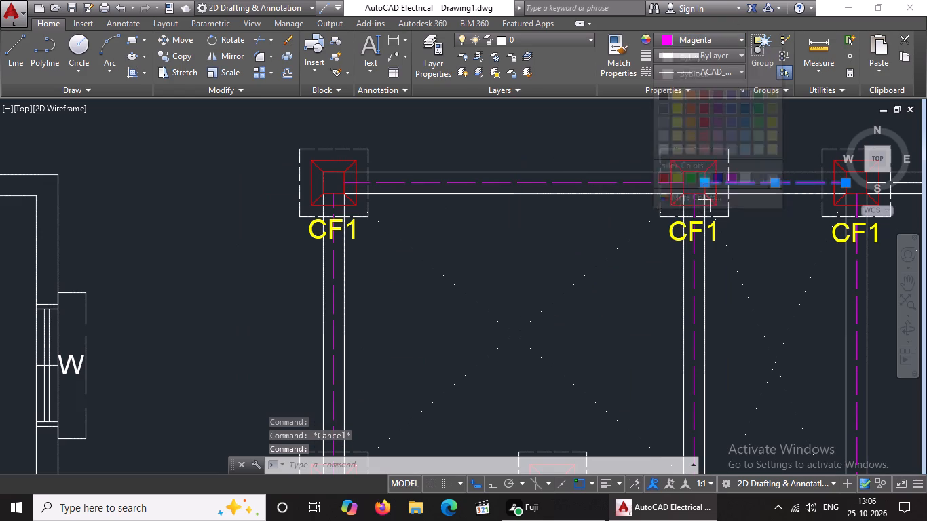
{"action": "scroll", "coordinate": [653, 220], "scroll_direction": "down", "scroll_amount": 4}
{"action": "key", "text": "Escape"}
Set the dashed centreline of the northernmost row's east span, between its third and fourth footings, to magenta.
{"action": "scroll", "coordinate": [776, 220], "scroll_direction": "up", "scroll_amount": 3}
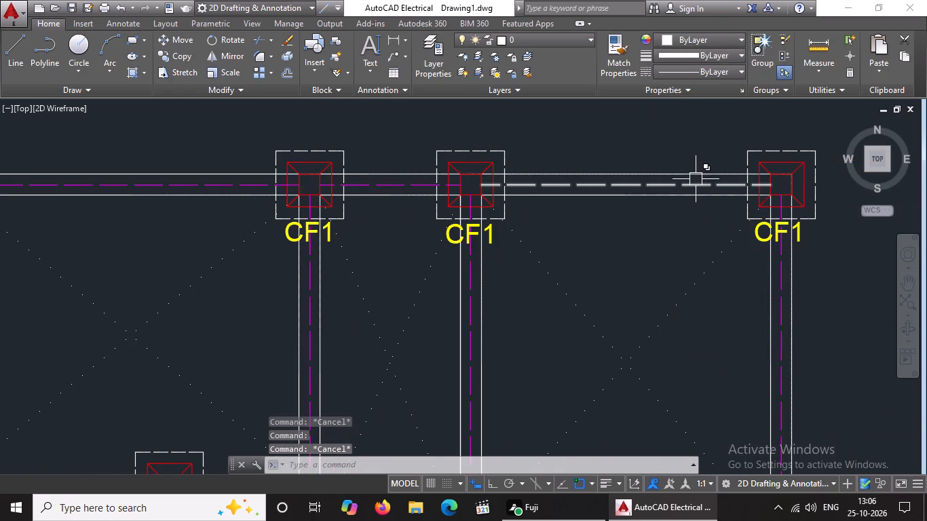
{"action": "left_click", "coordinate": [686, 189]}
{"action": "left_click", "coordinate": [734, 38]}
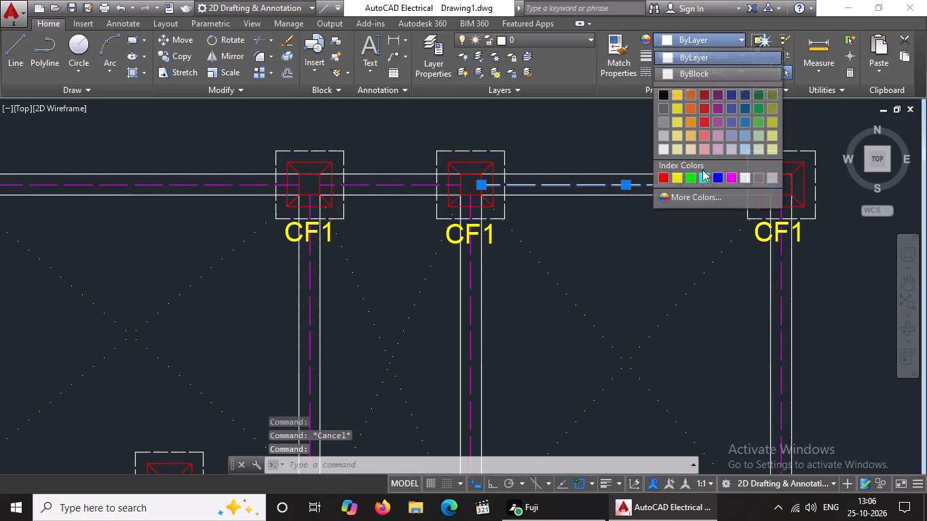
{"action": "left_click", "coordinate": [731, 174]}
{"action": "scroll", "coordinate": [694, 208], "scroll_direction": "down", "scroll_amount": 5}
{"action": "key", "text": "Escape"}
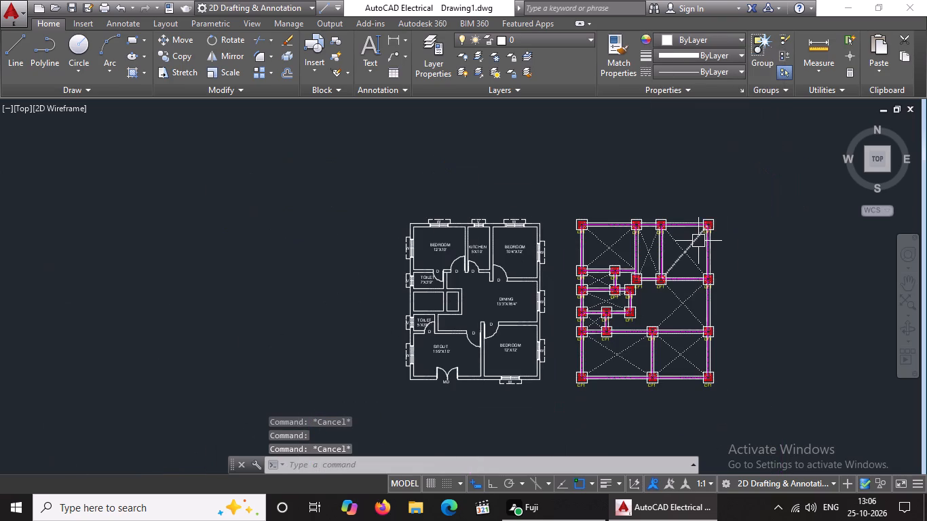
Examine the foundation plan's southern beams and footings to check the centreline colouring.
{"action": "middle_click_drag", "start_coordinate": [647, 311], "coordinate": [649, 283]}
{"action": "scroll", "coordinate": [630, 353], "scroll_direction": "up", "scroll_amount": 2}
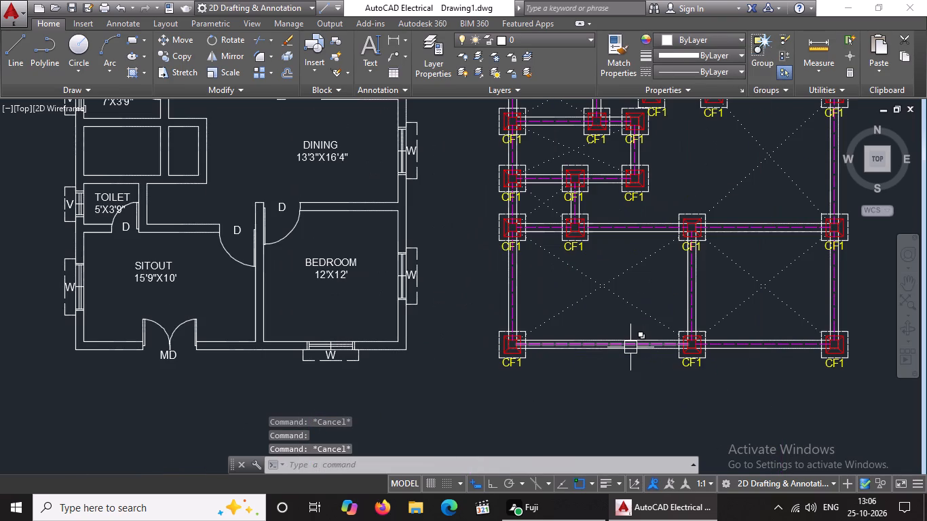
{"action": "scroll", "coordinate": [571, 362], "scroll_direction": "up", "scroll_amount": 2}
{"action": "key", "text": "Escape"}
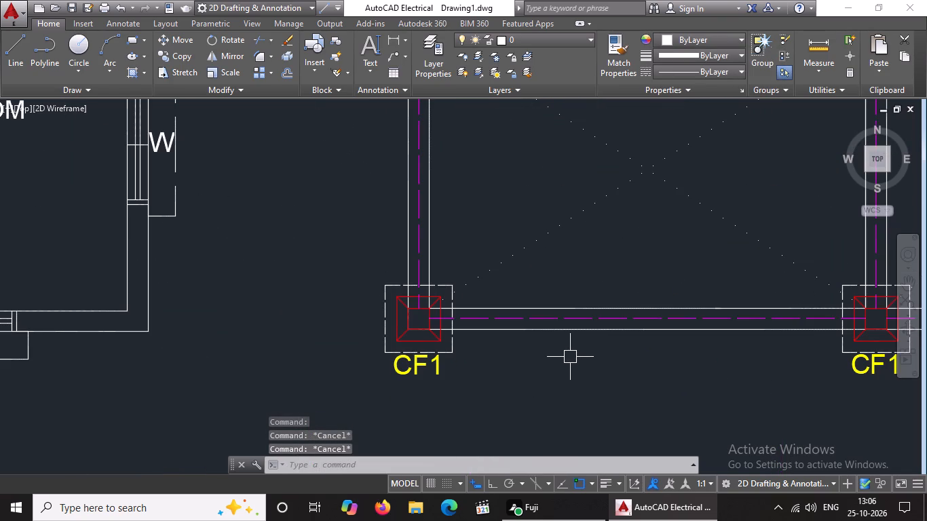
{"action": "key", "text": "Escape"}
{"action": "key", "text": "Escape"}
{"action": "scroll", "coordinate": [579, 334], "scroll_direction": "down", "scroll_amount": 2}
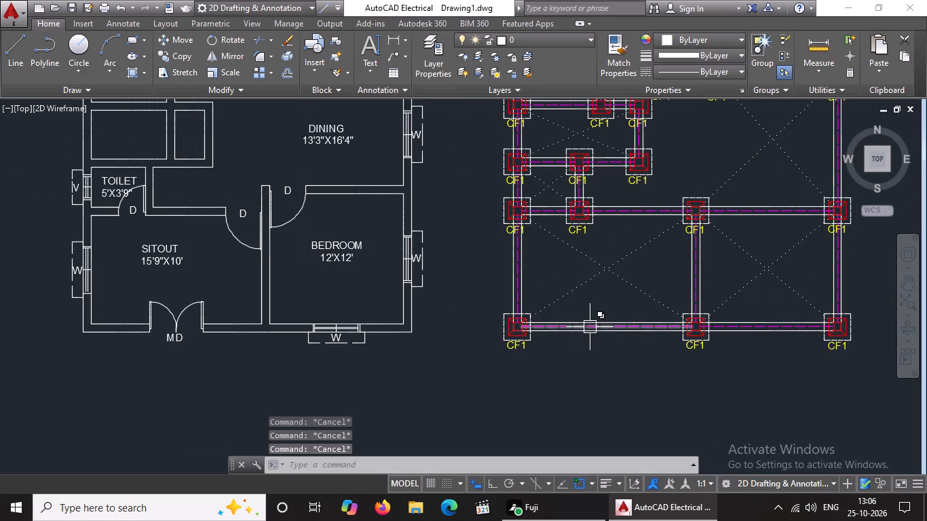
{"action": "middle_click_drag", "start_coordinate": [587, 332], "coordinate": [544, 409]}
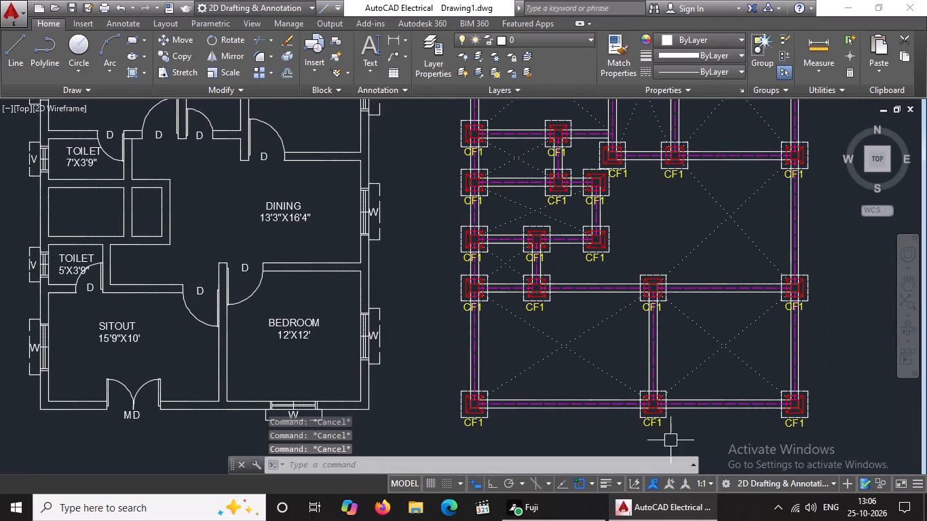
{"action": "middle_click_drag", "start_coordinate": [669, 434], "coordinate": [658, 418]}
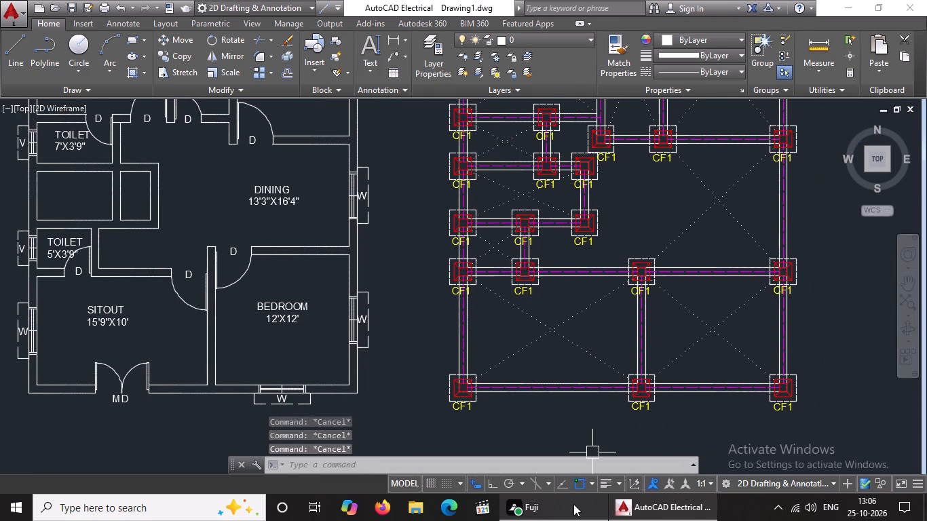
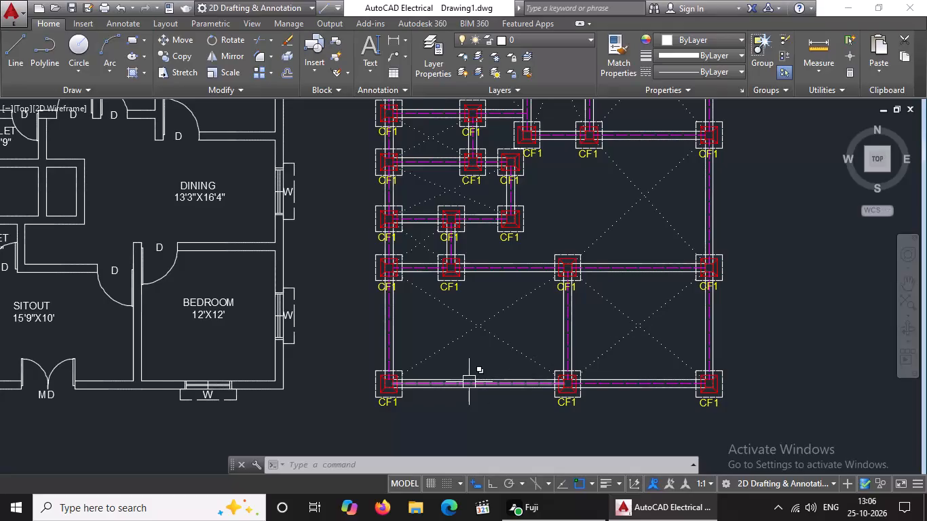
Erase the CF1 labels below the three footings along the bottom row of the foundation plan.
{"action": "middle_click_drag", "start_coordinate": [469, 382], "coordinate": [482, 385]}
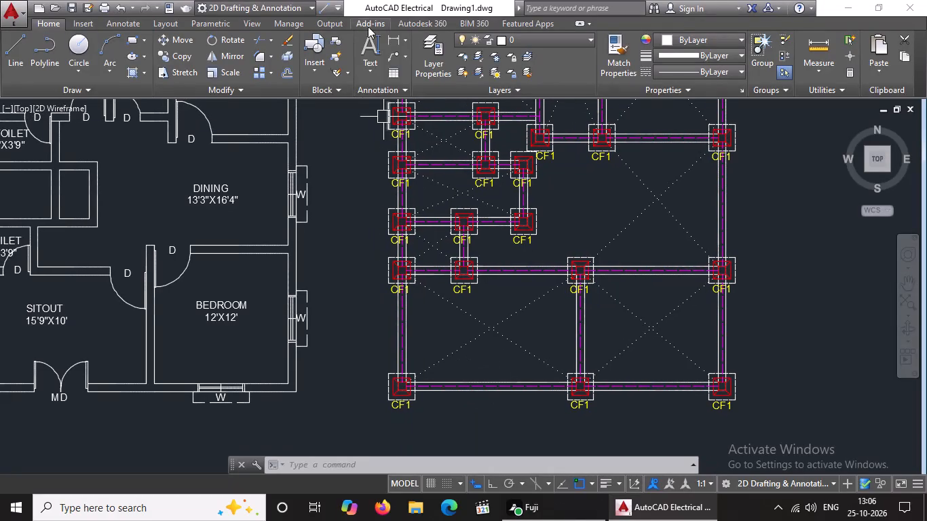
{"action": "scroll", "coordinate": [393, 433], "scroll_direction": "up", "scroll_amount": 3}
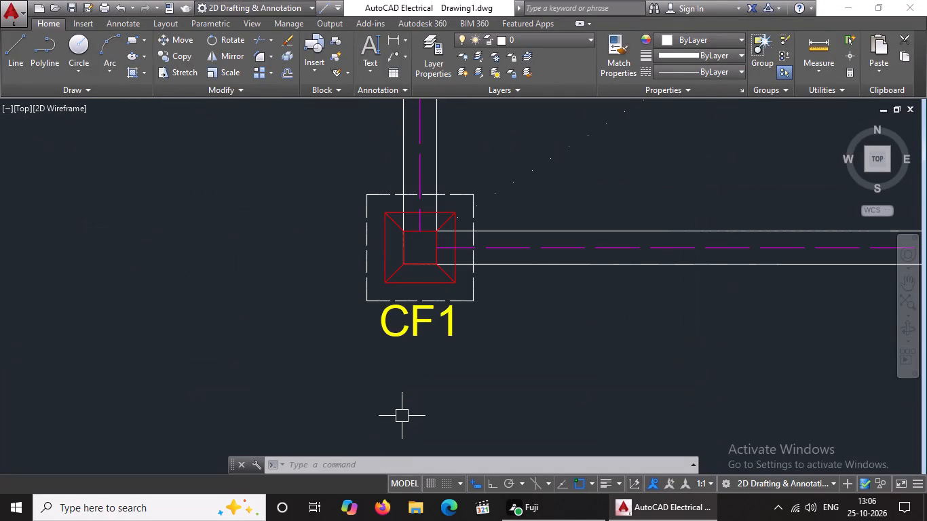
{"action": "scroll", "coordinate": [449, 282], "scroll_direction": "down", "scroll_amount": 3}
{"action": "scroll", "coordinate": [491, 324], "scroll_direction": "down", "scroll_amount": 1}
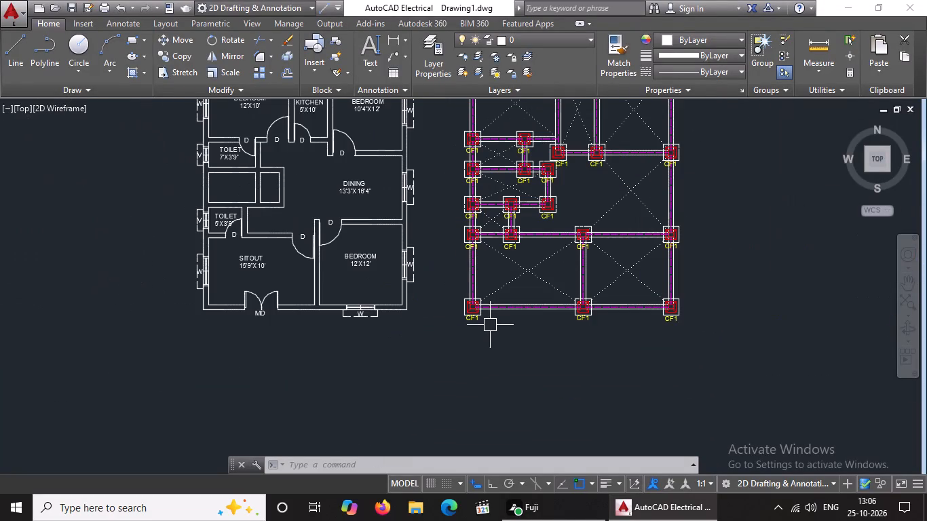
{"action": "scroll", "coordinate": [483, 331], "scroll_direction": "up", "scroll_amount": 2}
{"action": "left_click", "coordinate": [454, 307]}
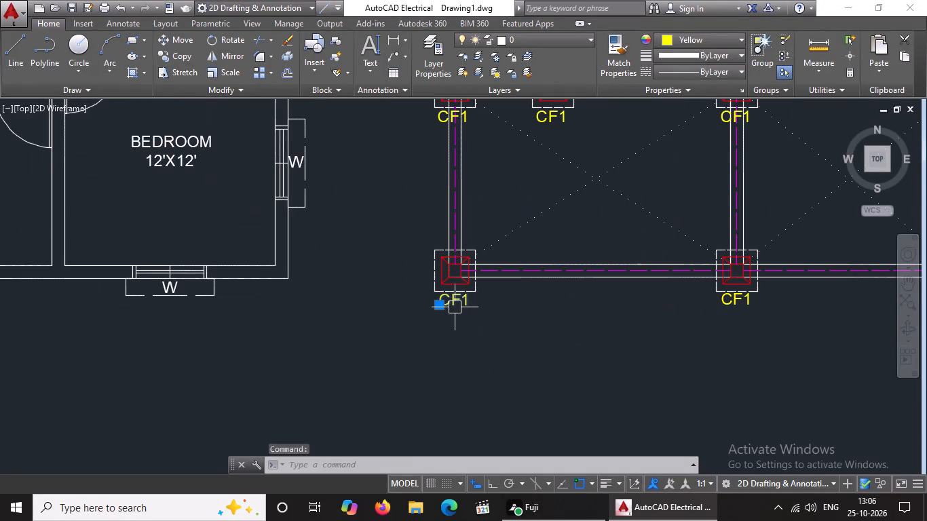
{"action": "key", "text": "Delete"}
{"action": "scroll", "coordinate": [455, 307], "scroll_direction": "down", "scroll_amount": 1}
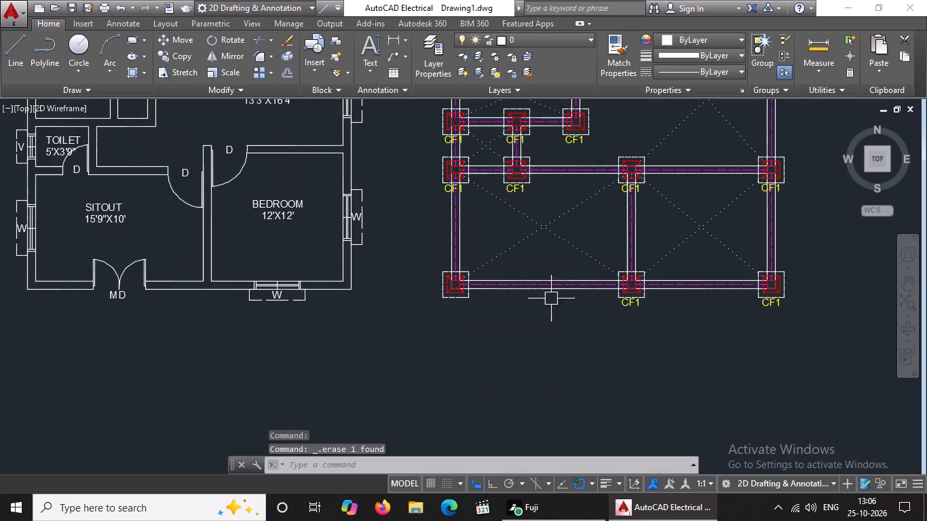
{"action": "scroll", "coordinate": [624, 295], "scroll_direction": "up", "scroll_amount": 2}
{"action": "left_click", "coordinate": [638, 320]}
{"action": "key", "text": "Delete"}
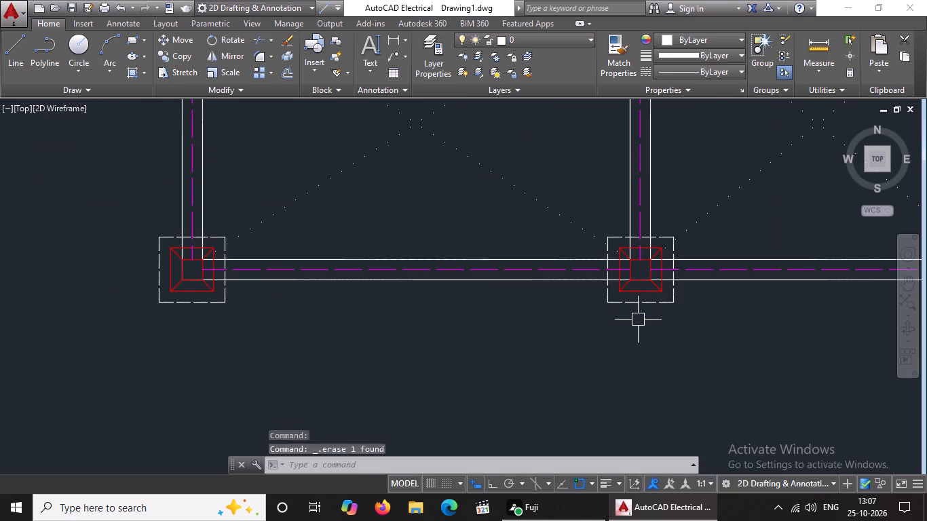
{"action": "scroll", "coordinate": [638, 320], "scroll_direction": "down", "scroll_amount": 3}
{"action": "scroll", "coordinate": [715, 327], "scroll_direction": "up", "scroll_amount": 1}
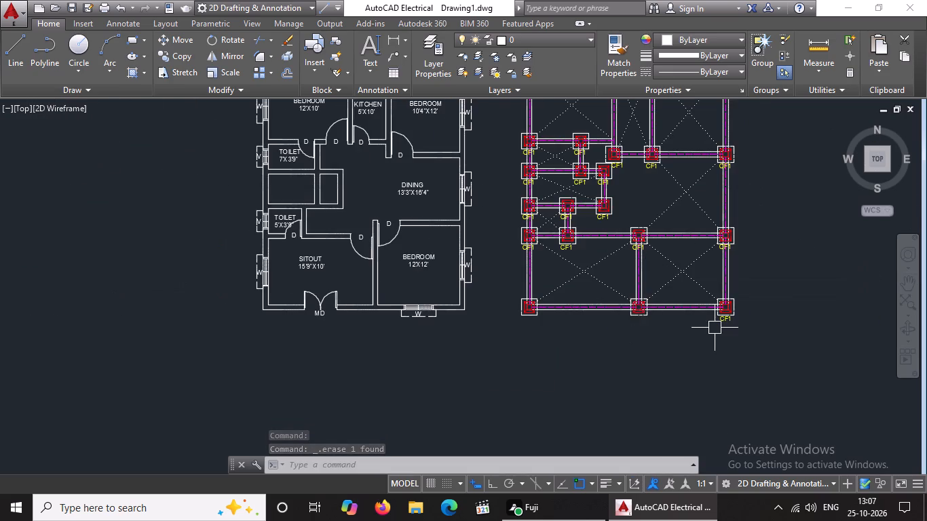
{"action": "scroll", "coordinate": [715, 328], "scroll_direction": "up", "scroll_amount": 2}
{"action": "left_click", "coordinate": [753, 288]}
{"action": "key", "text": "Delete"}
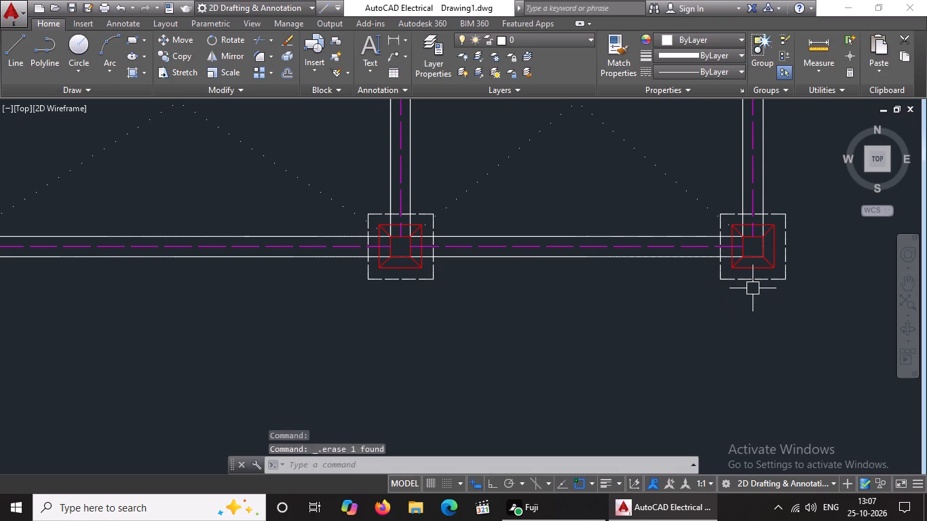
Erase the CF1 labels below the four footings in the second row from the bottom of the foundation plan.
{"action": "scroll", "coordinate": [752, 288], "scroll_direction": "down", "scroll_amount": 4}
{"action": "scroll", "coordinate": [601, 222], "scroll_direction": "up", "scroll_amount": 3}
{"action": "scroll", "coordinate": [416, 197], "scroll_direction": "up", "scroll_amount": 2}
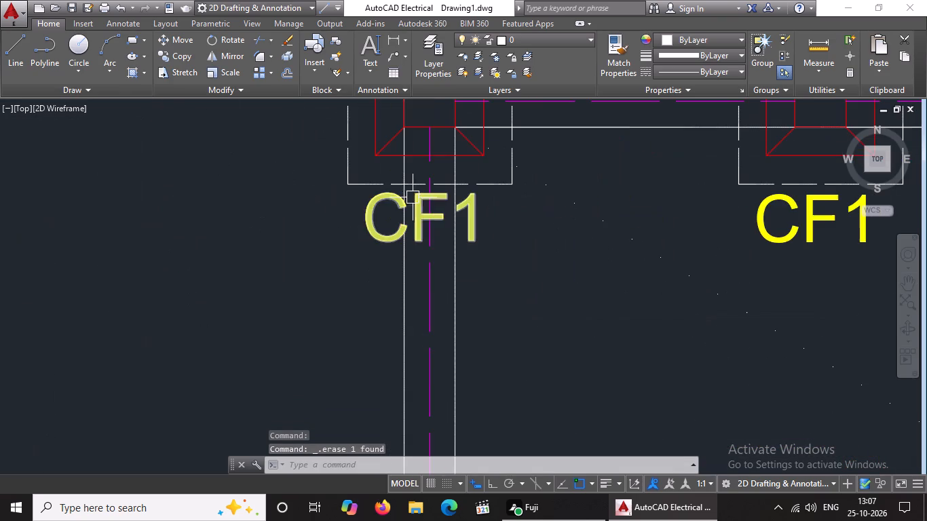
{"action": "left_click", "coordinate": [371, 214]}
{"action": "key", "text": "Delete"}
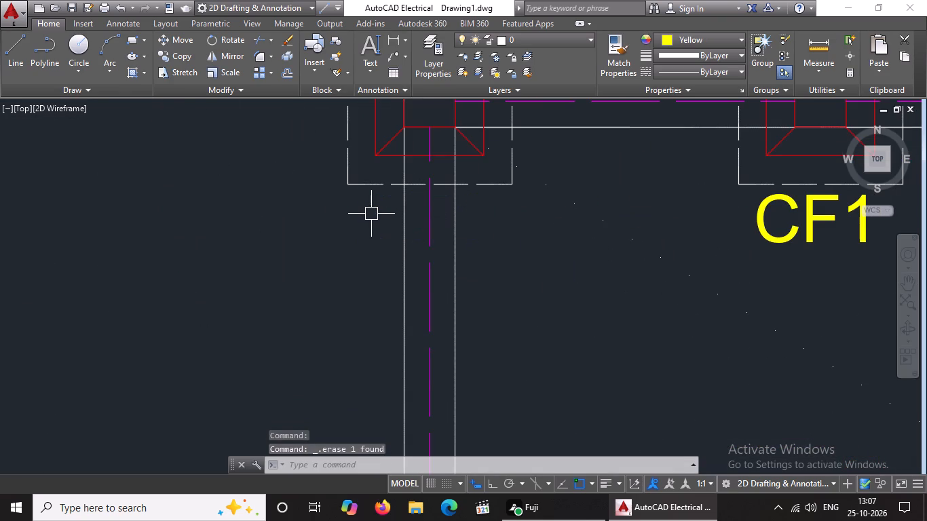
{"action": "scroll", "coordinate": [371, 214], "scroll_direction": "down", "scroll_amount": 5}
{"action": "scroll", "coordinate": [414, 197], "scroll_direction": "up", "scroll_amount": 4}
{"action": "left_click", "coordinate": [413, 280]}
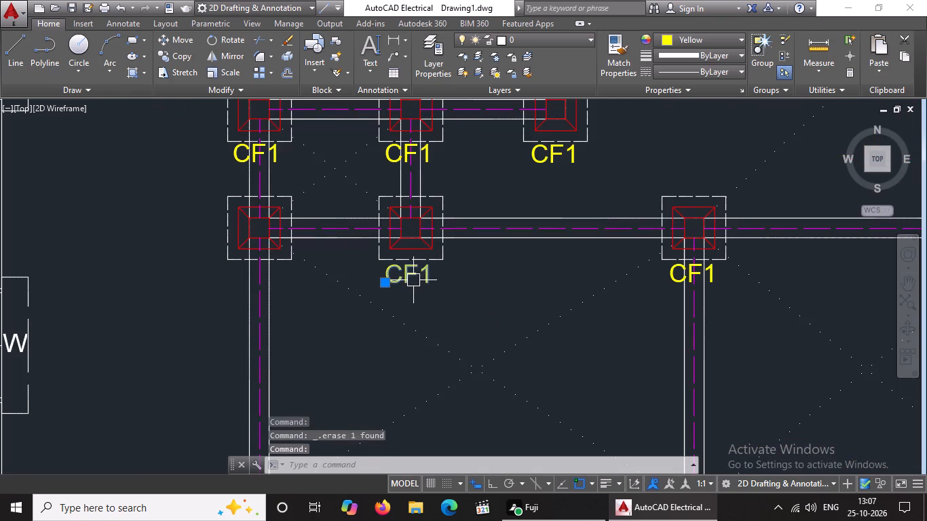
{"action": "key", "text": "Delete"}
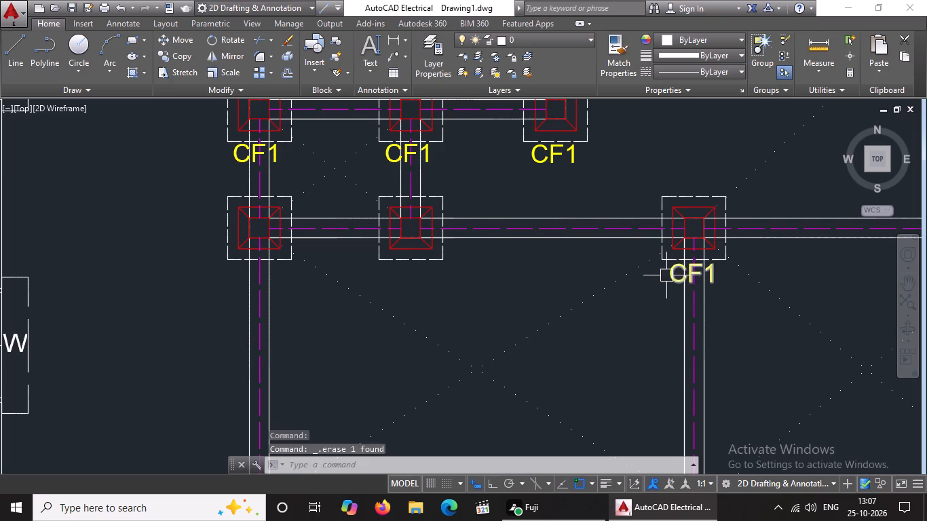
{"action": "left_click", "coordinate": [666, 275]}
{"action": "key", "text": "Delete"}
{"action": "scroll", "coordinate": [664, 282], "scroll_direction": "down", "scroll_amount": 3}
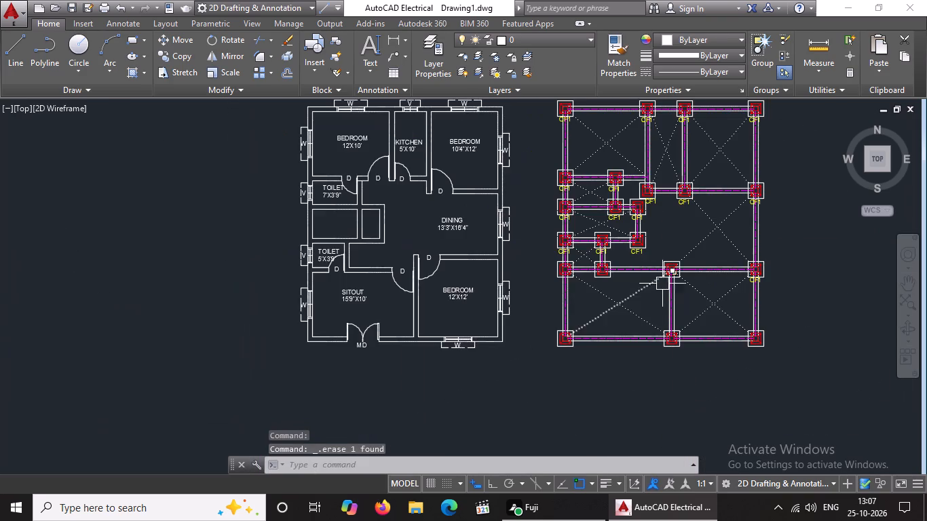
{"action": "scroll", "coordinate": [757, 278], "scroll_direction": "up", "scroll_amount": 5}
{"action": "left_click", "coordinate": [673, 290]}
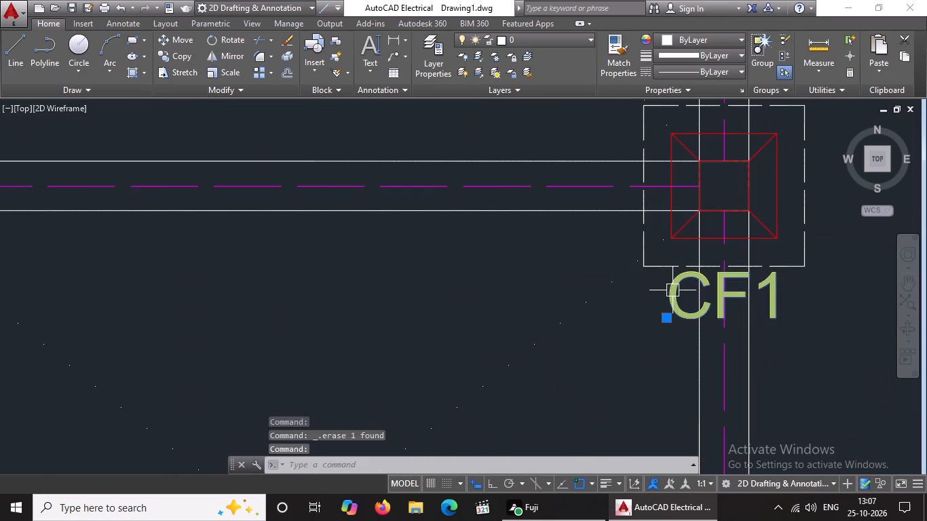
{"action": "key", "text": "Delete"}
Erase the CF1 labels below the three footings in the third row from the bottom of the foundation plan.
{"action": "scroll", "coordinate": [673, 291], "scroll_direction": "down", "scroll_amount": 6}
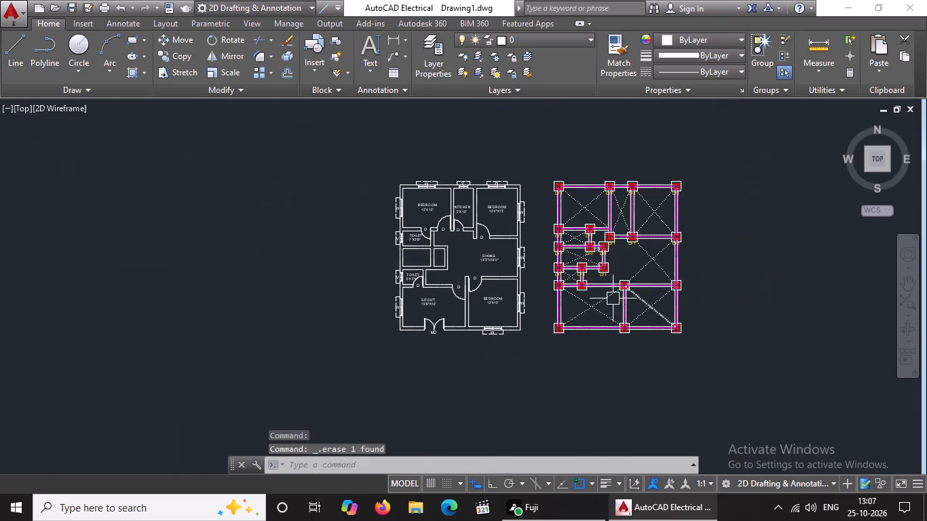
{"action": "scroll", "coordinate": [565, 275], "scroll_direction": "up", "scroll_amount": 4}
{"action": "scroll", "coordinate": [492, 279], "scroll_direction": "up", "scroll_amount": 2}
{"action": "left_click", "coordinate": [488, 258]}
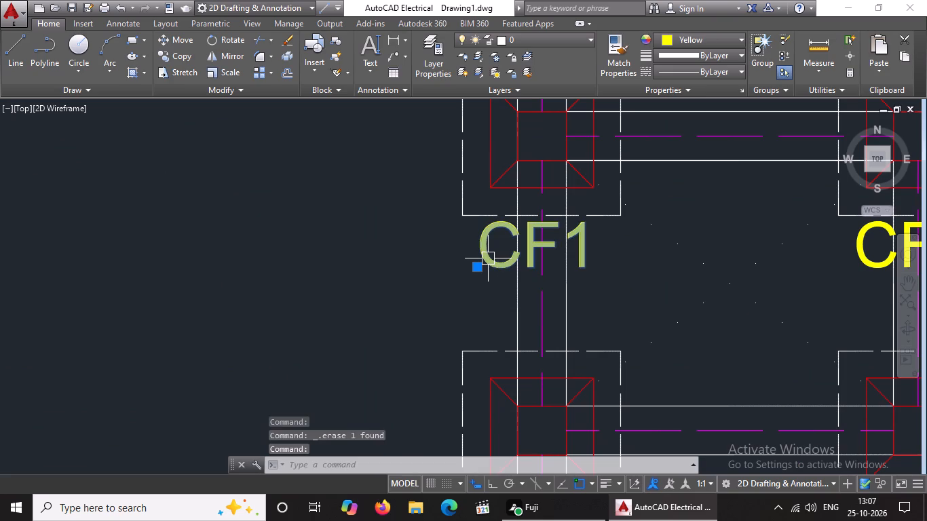
{"action": "key", "text": "Delete"}
{"action": "scroll", "coordinate": [488, 260], "scroll_direction": "down", "scroll_amount": 3}
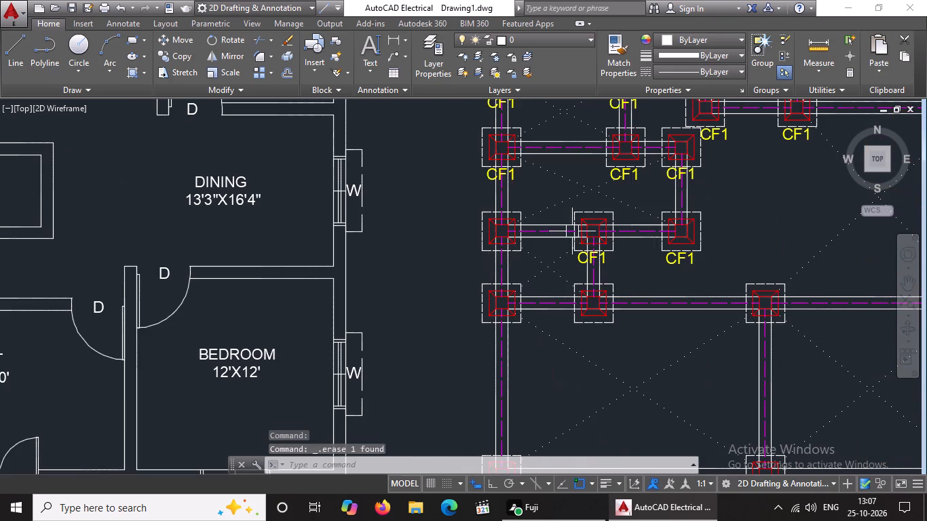
{"action": "scroll", "coordinate": [598, 240], "scroll_direction": "up", "scroll_amount": 2}
{"action": "left_click", "coordinate": [552, 292]}
{"action": "key", "text": "Delete"}
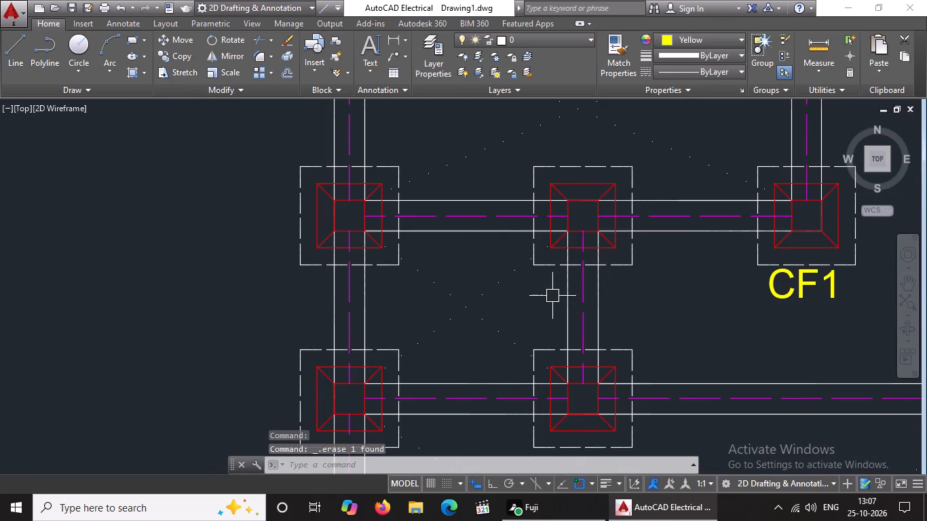
{"action": "scroll", "coordinate": [554, 296], "scroll_direction": "down", "scroll_amount": 4}
{"action": "scroll", "coordinate": [589, 299], "scroll_direction": "up", "scroll_amount": 3}
{"action": "left_click", "coordinate": [681, 279]}
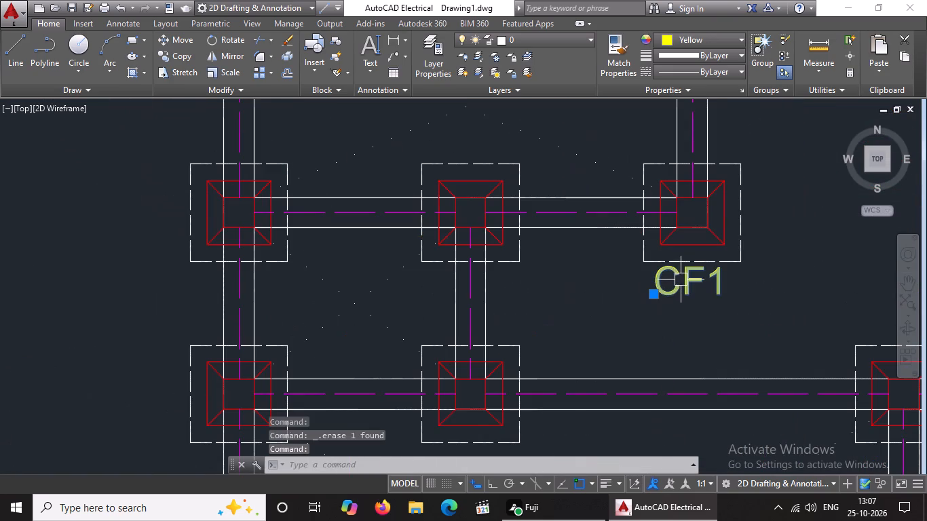
{"action": "key", "text": "Delete"}
Erase the CF1 labels of the two left-edge footings in the fourth and fifth rows from the bottom.
{"action": "scroll", "coordinate": [683, 280], "scroll_direction": "down", "scroll_amount": 4}
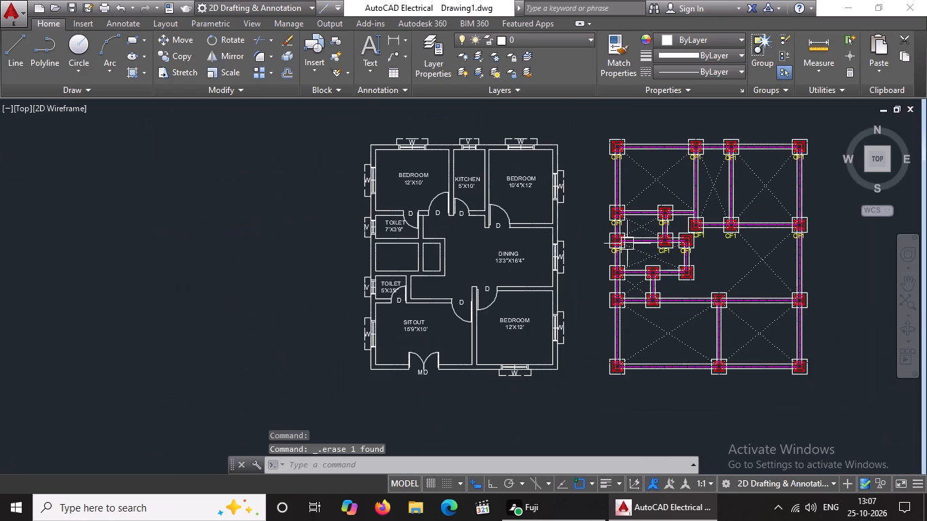
{"action": "scroll", "coordinate": [617, 235], "scroll_direction": "up", "scroll_amount": 3}
{"action": "scroll", "coordinate": [588, 306], "scroll_direction": "up", "scroll_amount": 1}
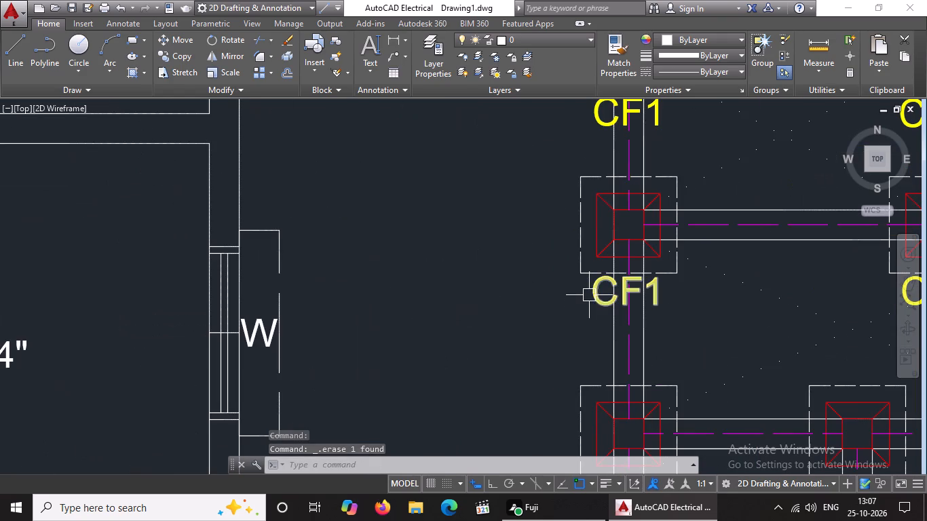
{"action": "left_click", "coordinate": [593, 290]}
{"action": "key", "text": "Delete"}
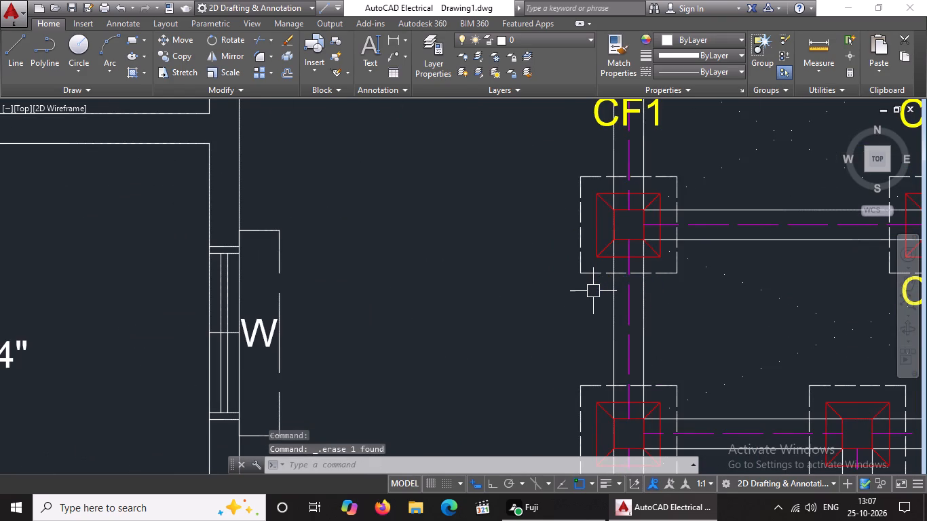
{"action": "scroll", "coordinate": [600, 290], "scroll_direction": "down", "scroll_amount": 6}
{"action": "scroll", "coordinate": [612, 286], "scroll_direction": "up", "scroll_amount": 3}
{"action": "left_click", "coordinate": [562, 191]}
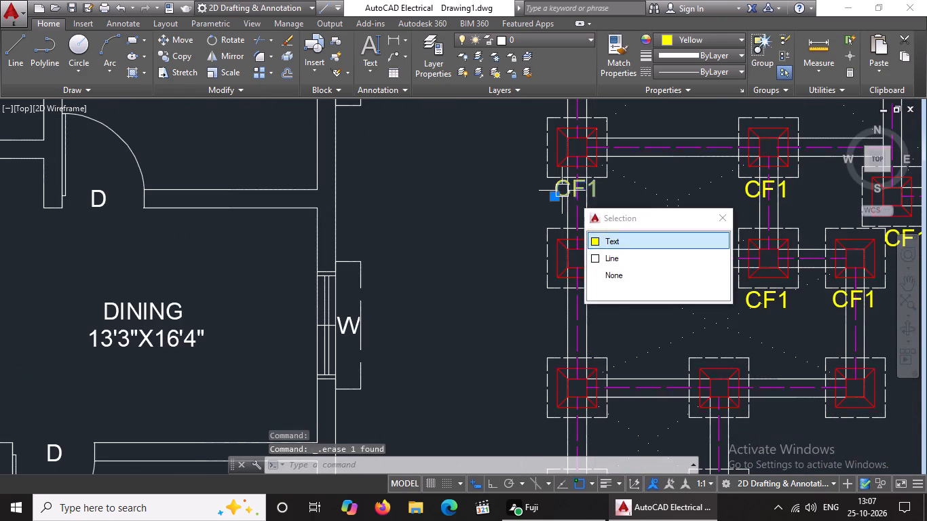
{"action": "key", "text": "Delete"}
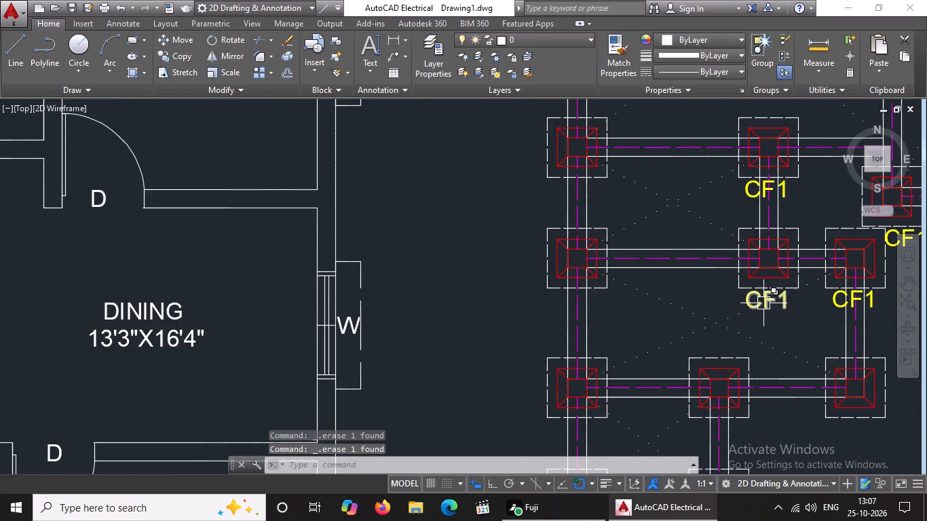
Erase the CF1 labels of the middle and right footings in the fourth row from the bottom.
{"action": "scroll", "coordinate": [763, 303], "scroll_direction": "up", "scroll_amount": 3}
{"action": "left_click", "coordinate": [706, 298]}
{"action": "key", "text": "Delete"}
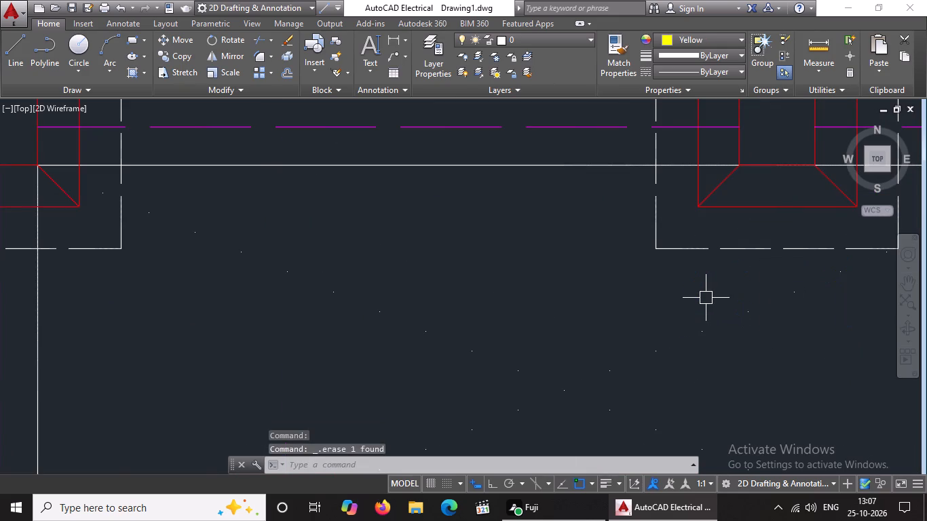
{"action": "scroll", "coordinate": [706, 298], "scroll_direction": "down", "scroll_amount": 6}
{"action": "scroll", "coordinate": [808, 269], "scroll_direction": "up", "scroll_amount": 4}
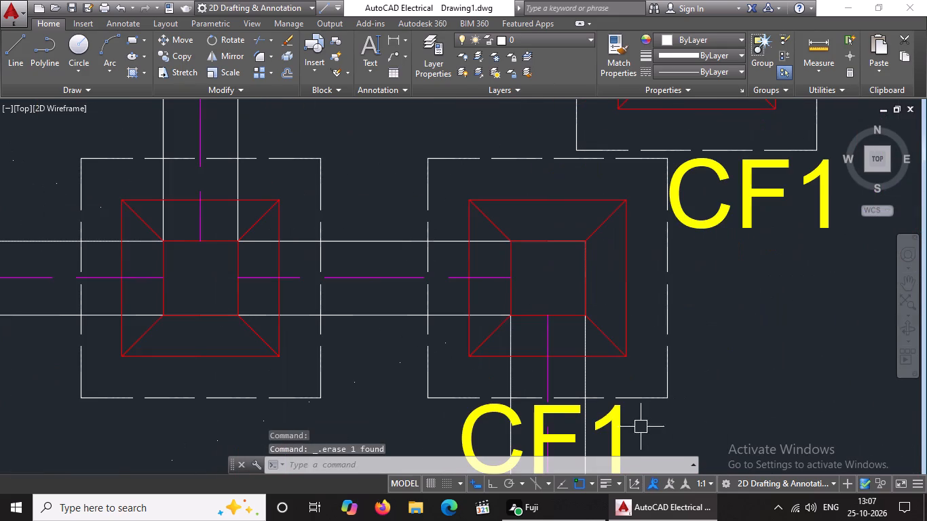
{"action": "left_click", "coordinate": [618, 426]}
{"action": "key", "text": "Delete"}
Erase the CF1 labels of the leftmost footing on the upper-right rooms' lower beam and the interior footing on the upper-left room's lower beam.
{"action": "scroll", "coordinate": [618, 427], "scroll_direction": "down", "scroll_amount": 9}
{"action": "scroll", "coordinate": [658, 436], "scroll_direction": "up", "scroll_amount": 1}
{"action": "middle_click_drag", "start_coordinate": [672, 414], "coordinate": [648, 300]}
{"action": "scroll", "coordinate": [654, 330], "scroll_direction": "up", "scroll_amount": 3}
{"action": "left_click", "coordinate": [536, 243]}
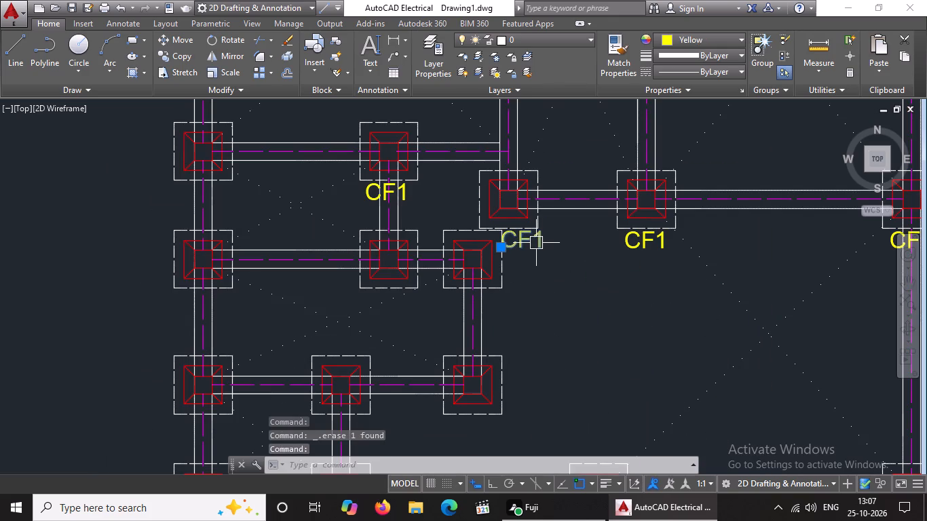
{"action": "key", "text": "Delete"}
{"action": "scroll", "coordinate": [520, 263], "scroll_direction": "down", "scroll_amount": 4}
{"action": "scroll", "coordinate": [505, 272], "scroll_direction": "up", "scroll_amount": 3}
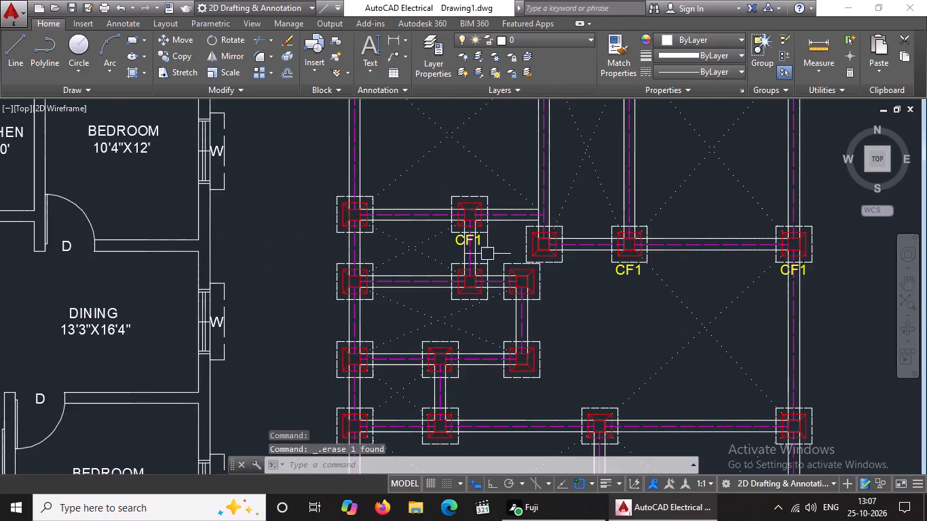
{"action": "scroll", "coordinate": [475, 247], "scroll_direction": "up", "scroll_amount": 3}
{"action": "left_click", "coordinate": [488, 239]}
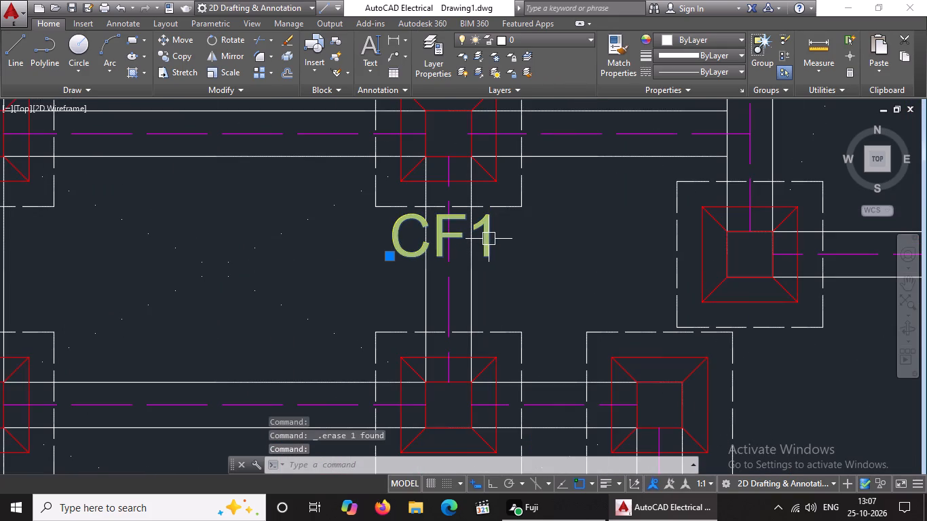
{"action": "key", "text": "Delete"}
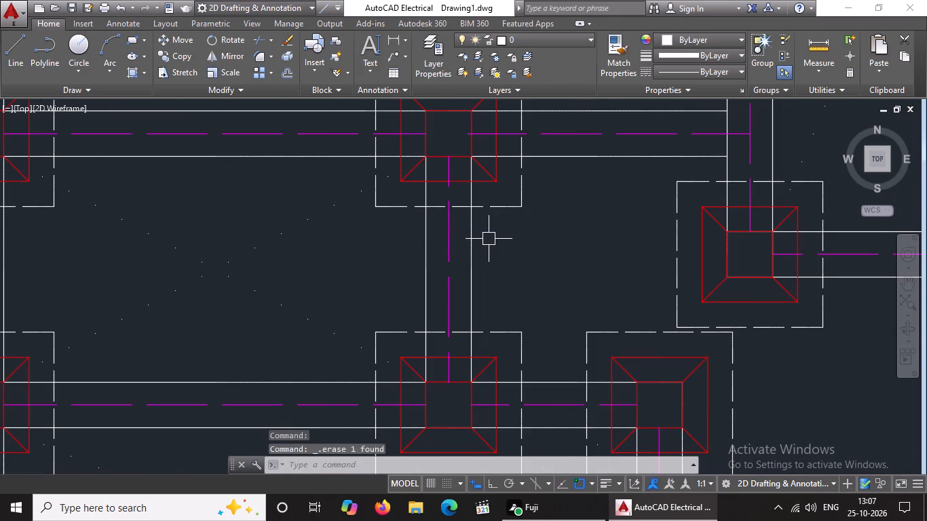
Erase the CF1 labels of the middle and right-edge footings on the beam below the upper-right rooms.
{"action": "scroll", "coordinate": [489, 239], "scroll_direction": "down", "scroll_amount": 3}
{"action": "left_click", "coordinate": [627, 273]}
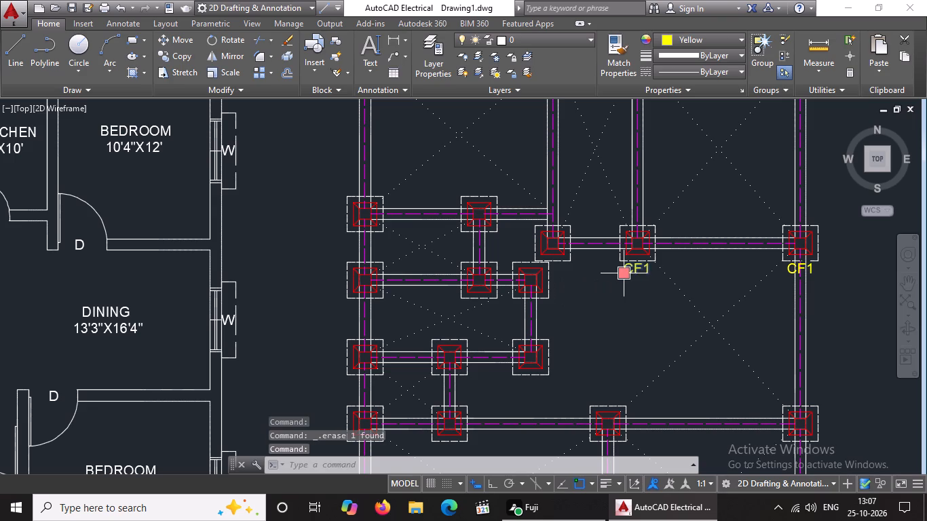
{"action": "key", "text": "Delete"}
{"action": "scroll", "coordinate": [668, 272], "scroll_direction": "down", "scroll_amount": 2}
{"action": "scroll", "coordinate": [692, 281], "scroll_direction": "up", "scroll_amount": 2}
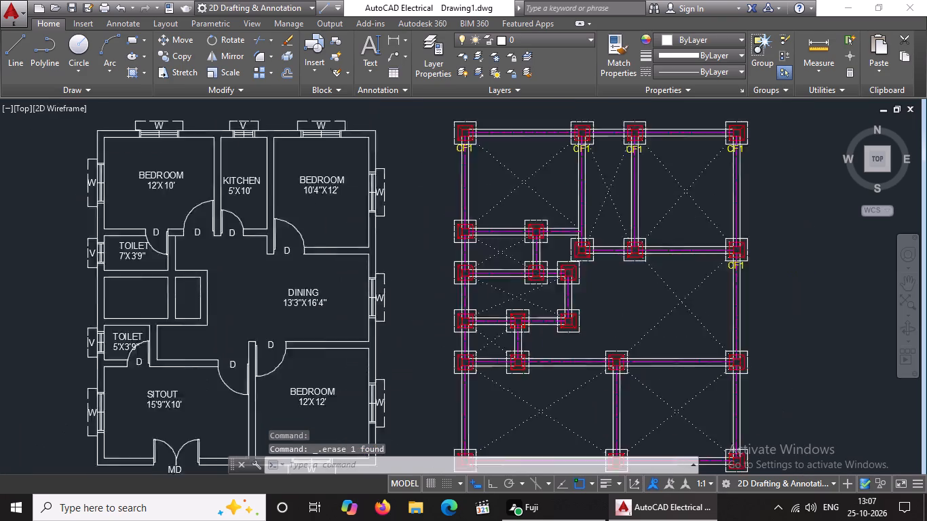
{"action": "scroll", "coordinate": [692, 281], "scroll_direction": "up", "scroll_amount": 3}
{"action": "scroll", "coordinate": [834, 244], "scroll_direction": "down", "scroll_amount": 4}
{"action": "scroll", "coordinate": [871, 240], "scroll_direction": "up", "scroll_amount": 3}
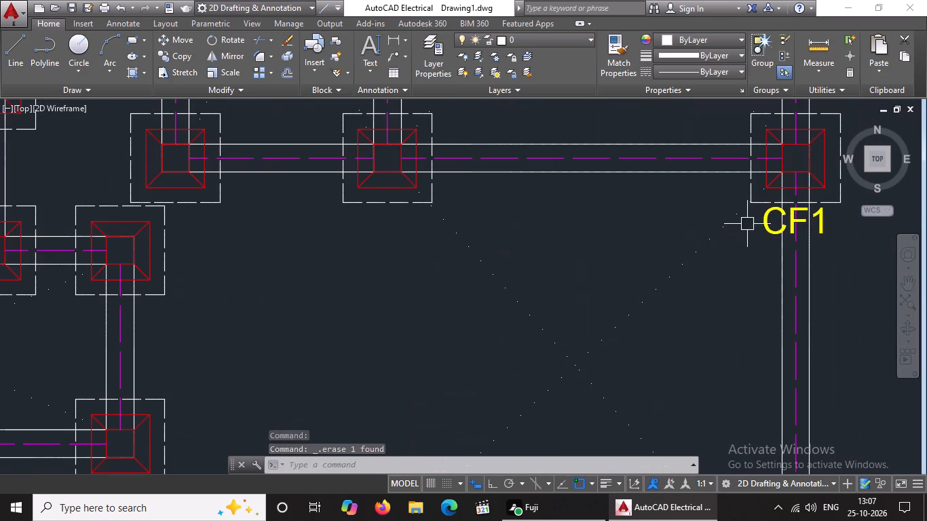
{"action": "left_click", "coordinate": [763, 224]}
{"action": "key", "text": "Delete"}
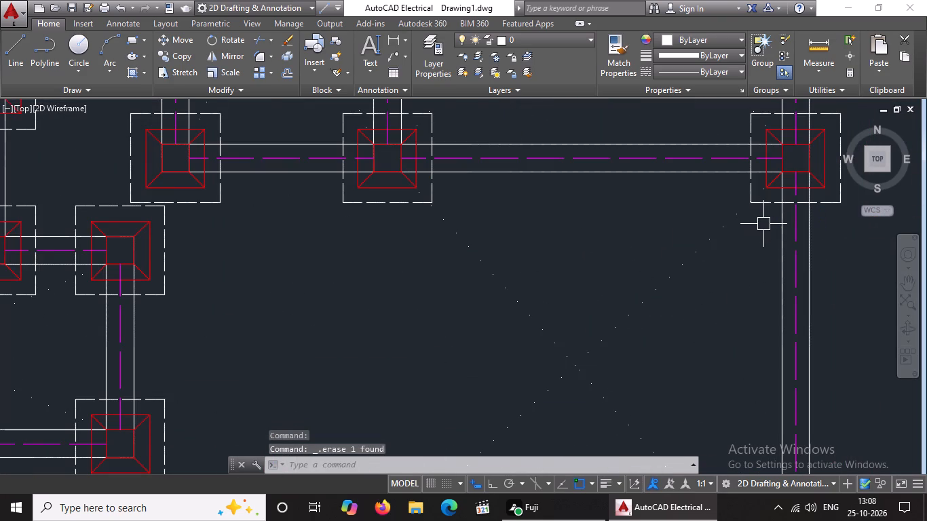
Erase the CF1 labels of the top-left corner footing and the second footing in the foundation plan's top row.
{"action": "scroll", "coordinate": [764, 224], "scroll_direction": "down", "scroll_amount": 5}
{"action": "scroll", "coordinate": [728, 172], "scroll_direction": "up", "scroll_amount": 5}
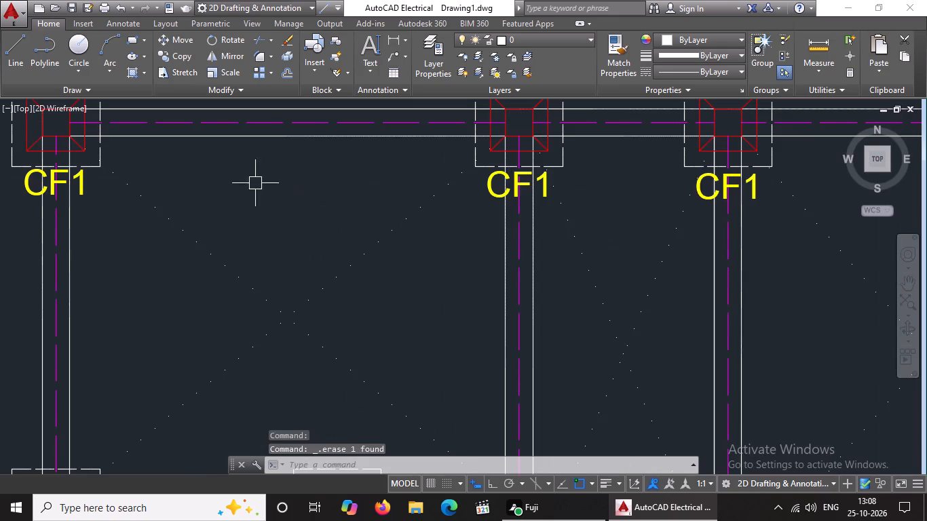
{"action": "scroll", "coordinate": [243, 190], "scroll_direction": "down", "scroll_amount": 2}
{"action": "scroll", "coordinate": [175, 185], "scroll_direction": "up", "scroll_amount": 2}
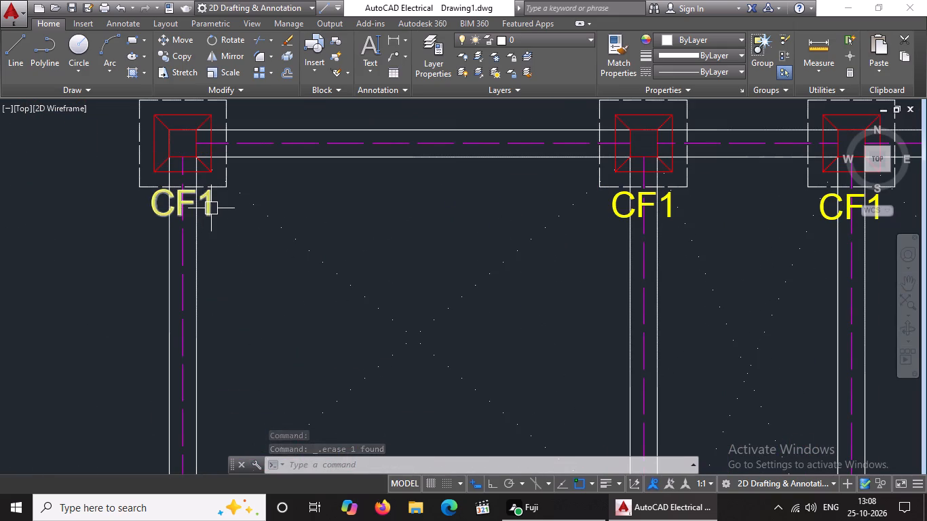
{"action": "left_click", "coordinate": [211, 208]}
{"action": "key", "text": "Delete"}
{"action": "scroll", "coordinate": [283, 234], "scroll_direction": "down", "scroll_amount": 3}
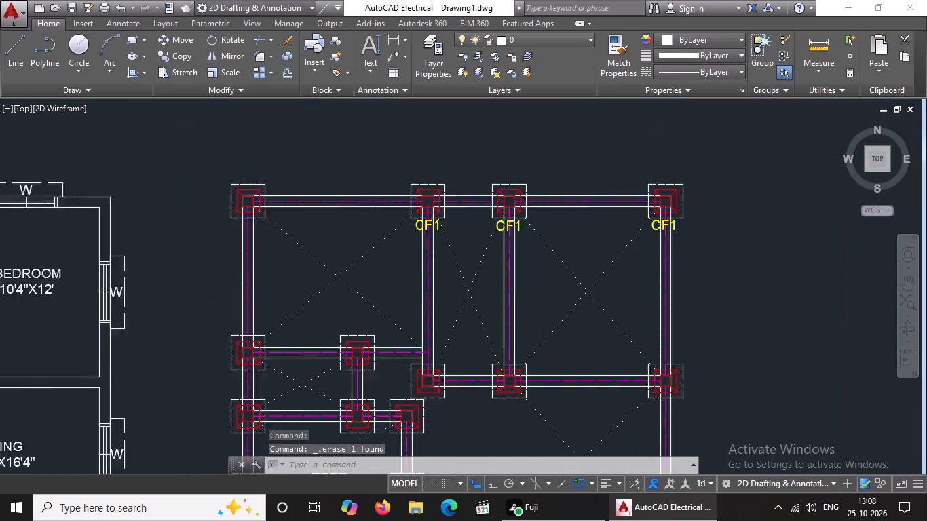
{"action": "scroll", "coordinate": [384, 235], "scroll_direction": "up", "scroll_amount": 3}
{"action": "scroll", "coordinate": [311, 229], "scroll_direction": "up", "scroll_amount": 1}
{"action": "left_click", "coordinate": [331, 220]}
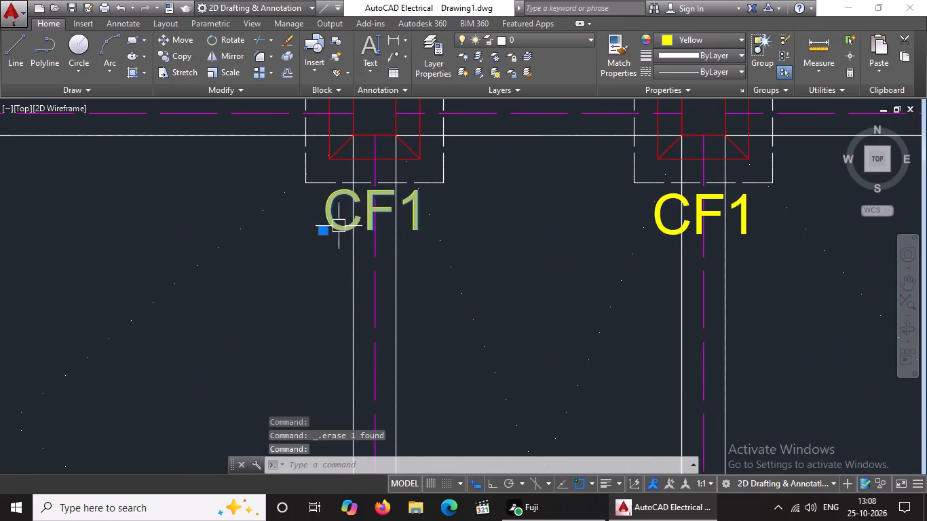
{"action": "key", "text": "Delete"}
Erase the CF1 labels of the third footing and the right corner footing in the foundation plan's top row.
{"action": "scroll", "coordinate": [342, 205], "scroll_direction": "down", "scroll_amount": 5}
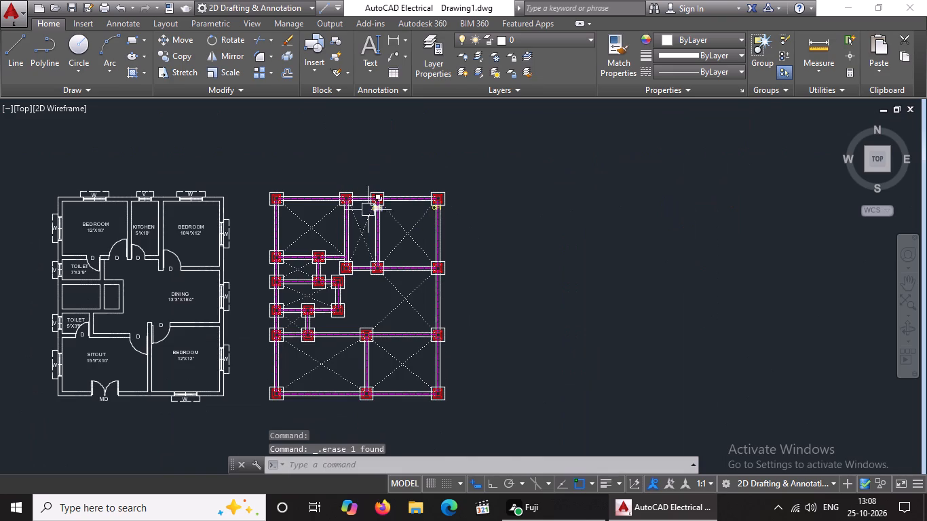
{"action": "scroll", "coordinate": [370, 201], "scroll_direction": "up", "scroll_amount": 5}
{"action": "left_click", "coordinate": [383, 260]}
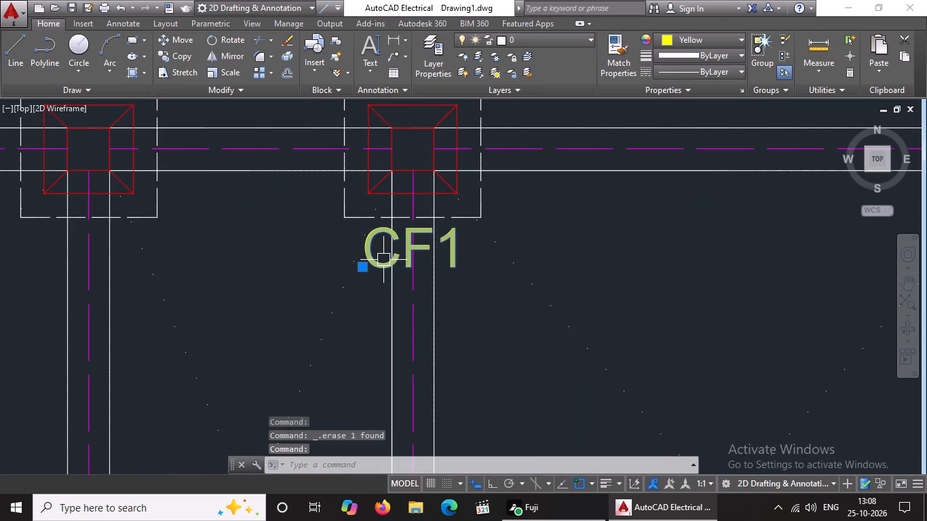
{"action": "key", "text": "Delete"}
{"action": "scroll", "coordinate": [383, 260], "scroll_direction": "down", "scroll_amount": 3}
{"action": "scroll", "coordinate": [454, 244], "scroll_direction": "down", "scroll_amount": 2}
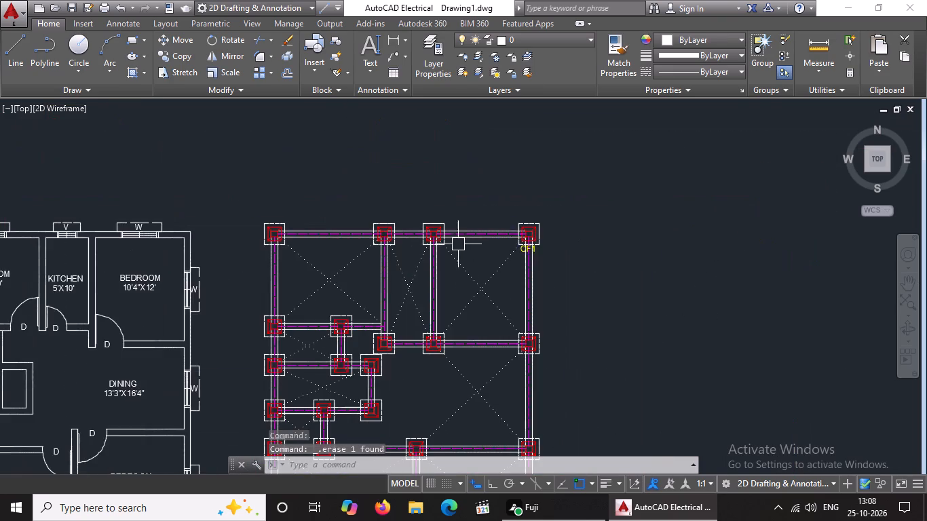
{"action": "scroll", "coordinate": [533, 253], "scroll_direction": "up", "scroll_amount": 3}
{"action": "scroll", "coordinate": [465, 265], "scroll_direction": "up", "scroll_amount": 3}
{"action": "left_click", "coordinate": [559, 163]}
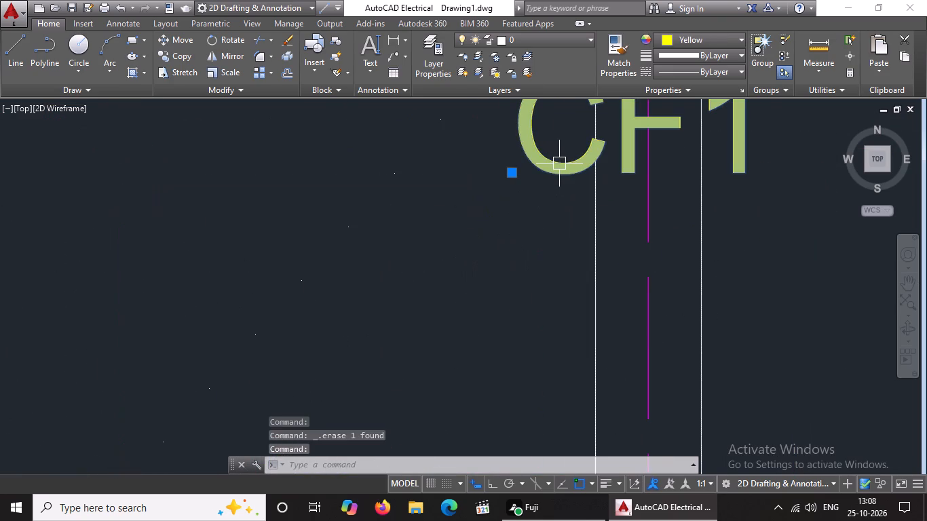
{"action": "key", "text": "Delete"}
Set the color of both dotted diagonals in the foundation plan's bottom-left room to gray 147,149,152.
{"action": "scroll", "coordinate": [563, 172], "scroll_direction": "down", "scroll_amount": 9}
{"action": "middle_click_drag", "start_coordinate": [528, 189], "coordinate": [530, 190]}
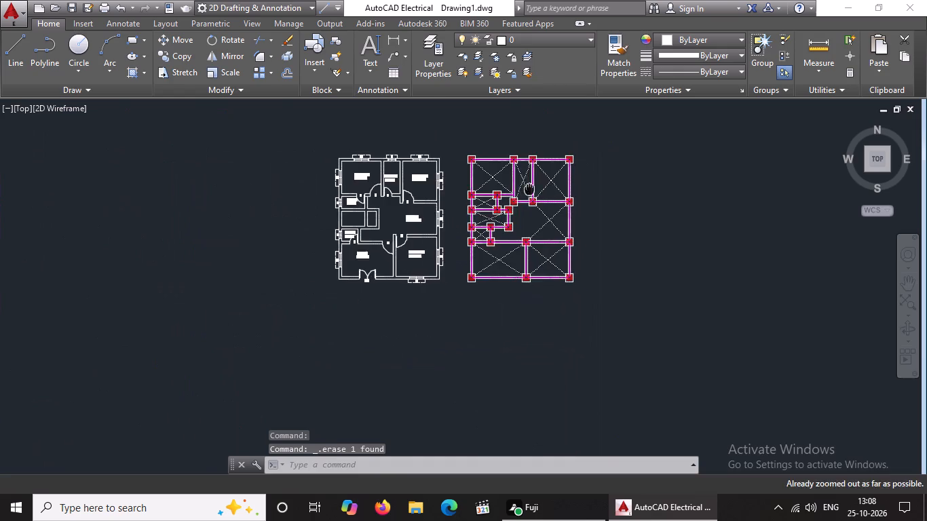
{"action": "middle_click_drag", "start_coordinate": [530, 190], "coordinate": [605, 269]}
{"action": "scroll", "coordinate": [592, 325], "scroll_direction": "up", "scroll_amount": 3}
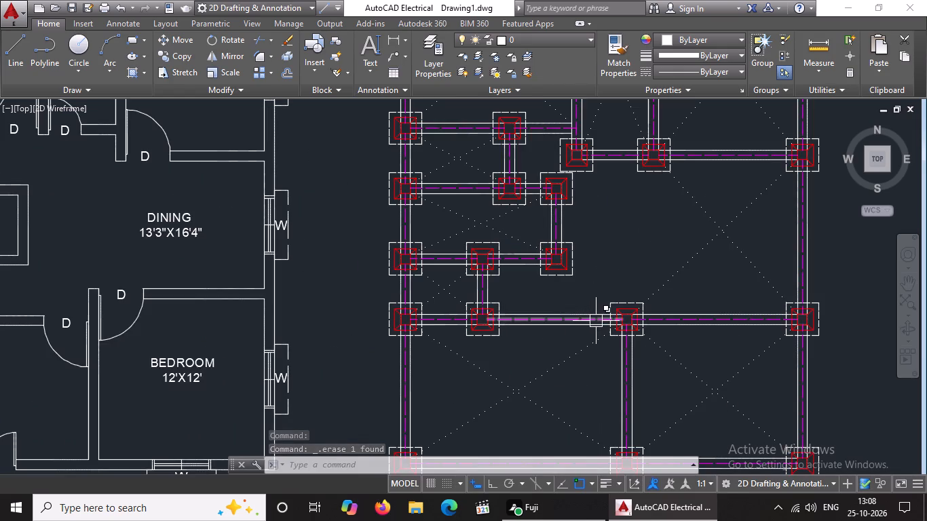
{"action": "scroll", "coordinate": [597, 320], "scroll_direction": "down", "scroll_amount": 3}
{"action": "scroll", "coordinate": [597, 320], "scroll_direction": "up", "scroll_amount": 1}
{"action": "middle_click_drag", "start_coordinate": [597, 320], "coordinate": [551, 307]}
{"action": "scroll", "coordinate": [511, 347], "scroll_direction": "up", "scroll_amount": 1}
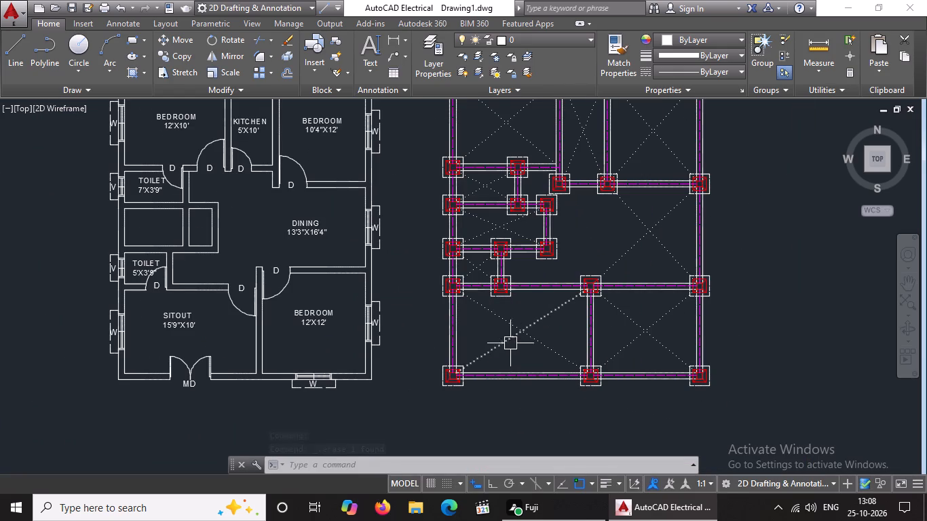
{"action": "middle_click_drag", "start_coordinate": [506, 343], "coordinate": [566, 377]}
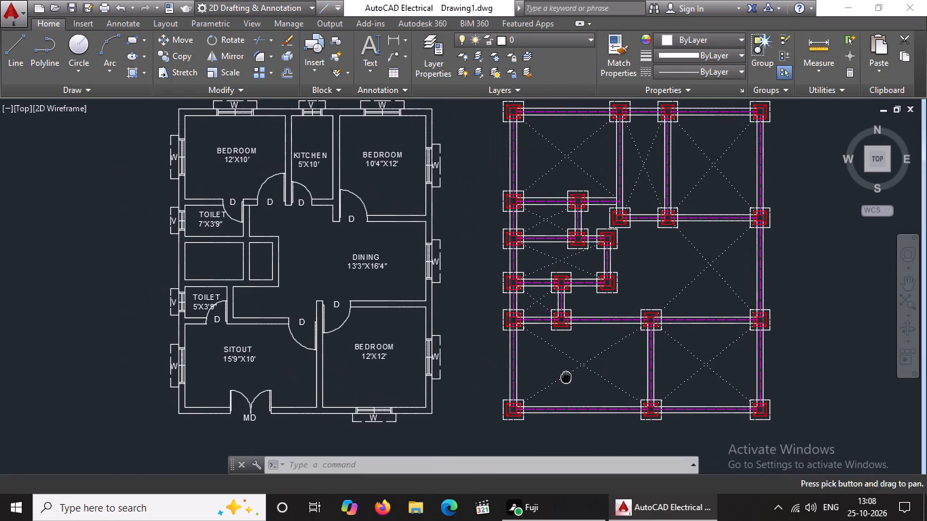
{"action": "middle_click_drag", "start_coordinate": [567, 377], "coordinate": [574, 396]}
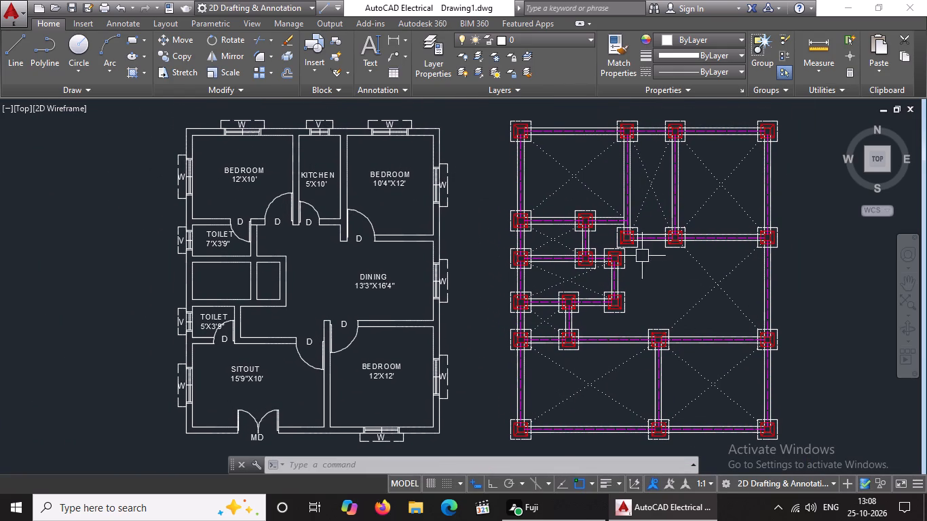
{"action": "left_click", "coordinate": [573, 393]}
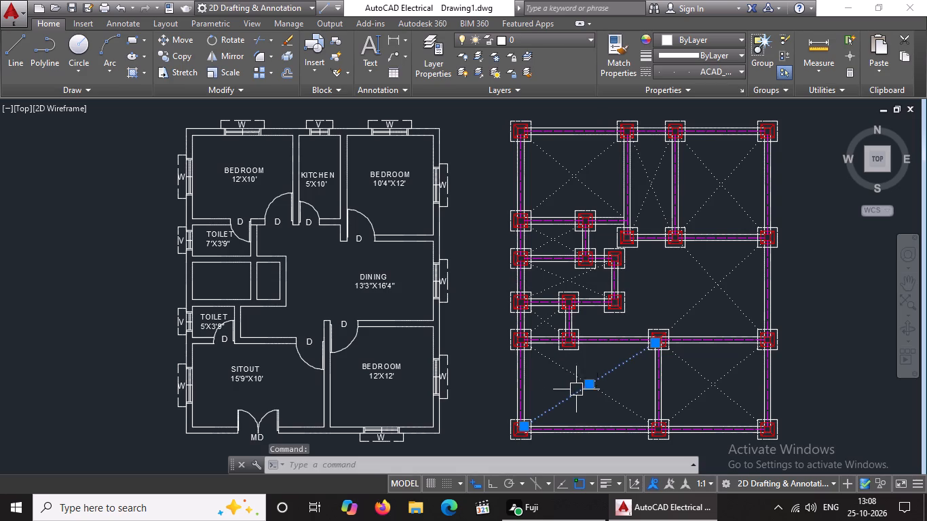
{"action": "left_click", "coordinate": [698, 33]}
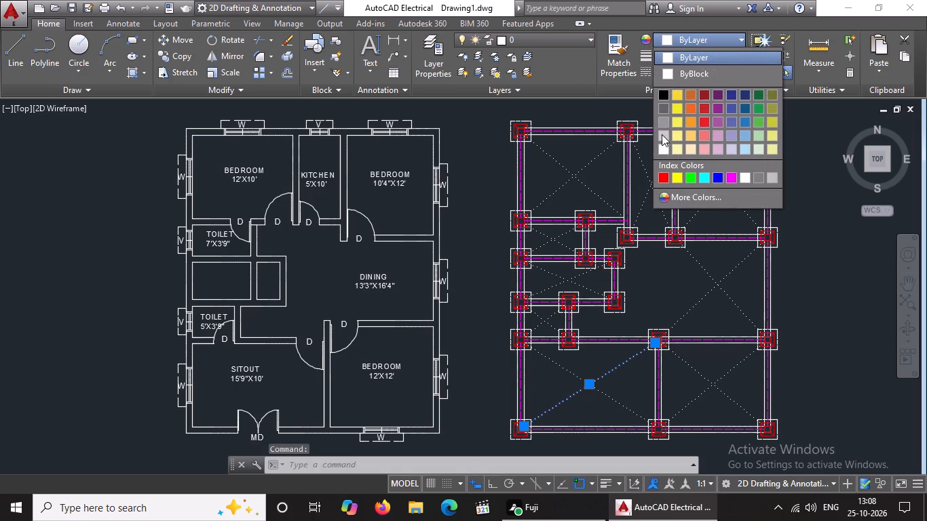
{"action": "left_click", "coordinate": [664, 122]}
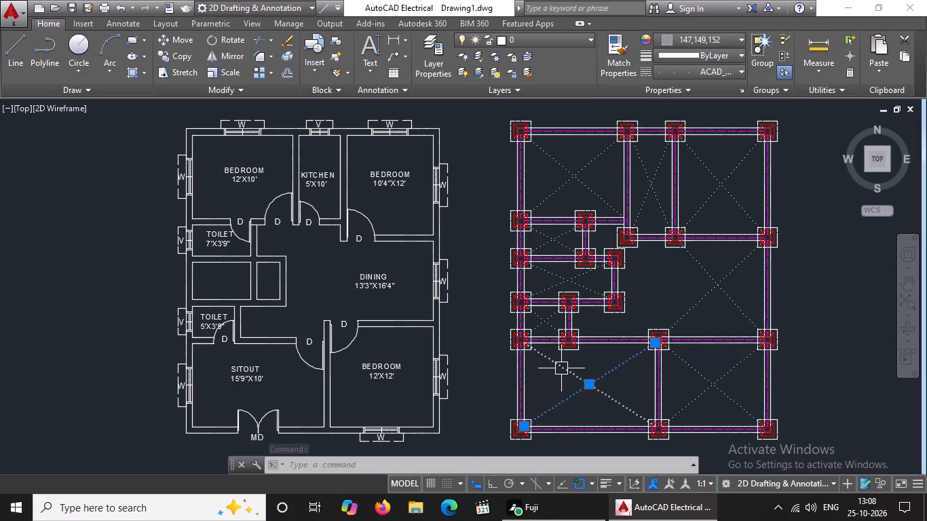
{"action": "key", "text": "Escape"}
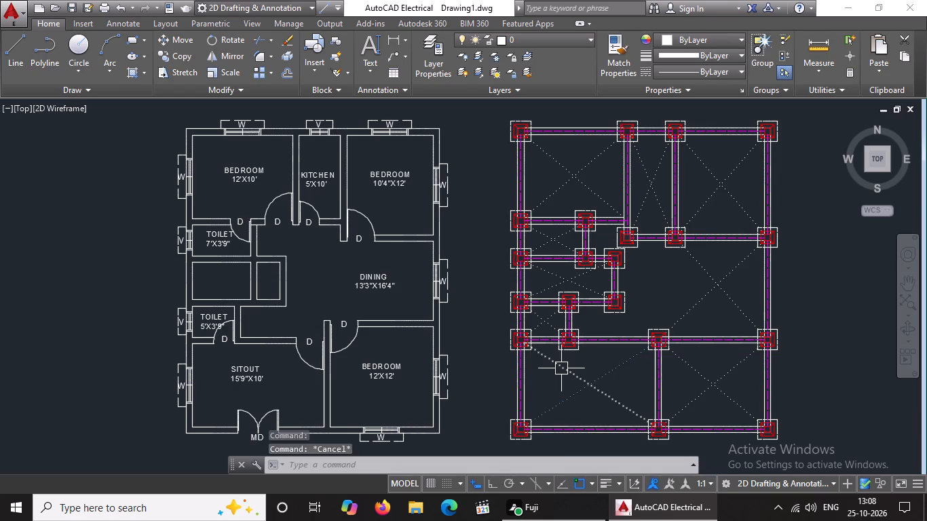
{"action": "left_click", "coordinate": [561, 368]}
{"action": "left_click", "coordinate": [702, 35]}
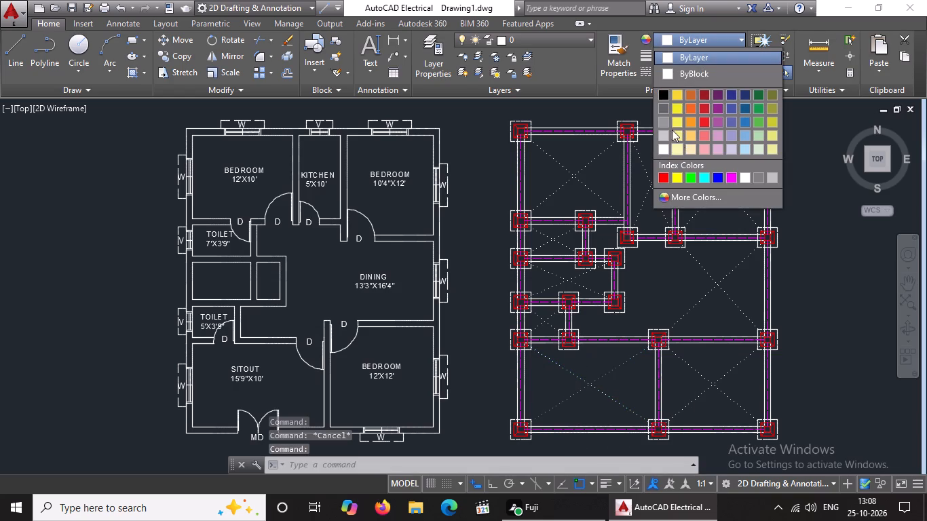
{"action": "left_click", "coordinate": [662, 119]}
{"action": "key", "text": "Escape"}
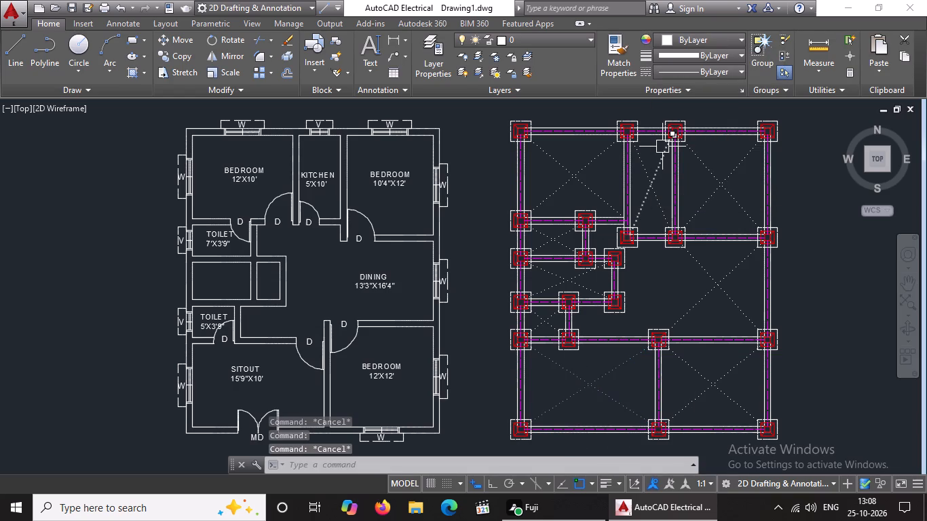
Set the color of both dotted diagonals in the foundation plan's bottom-right room to gray 147,149,152.
{"action": "left_click", "coordinate": [692, 369]}
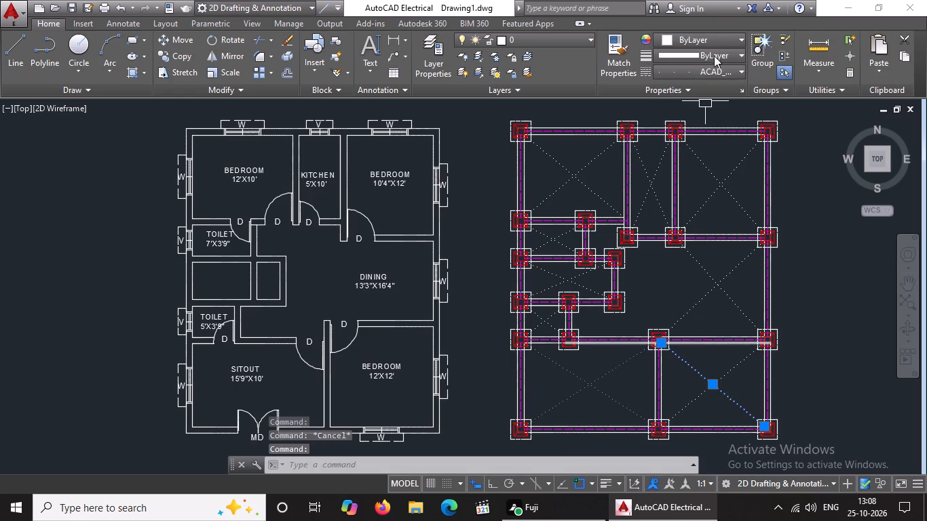
{"action": "left_click", "coordinate": [713, 41]}
{"action": "left_click", "coordinate": [662, 123]}
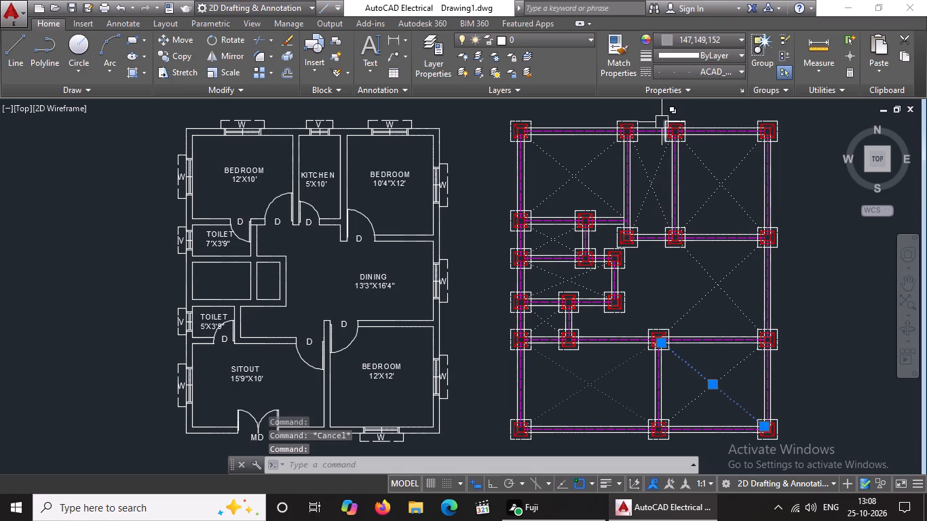
{"action": "key", "text": "Escape"}
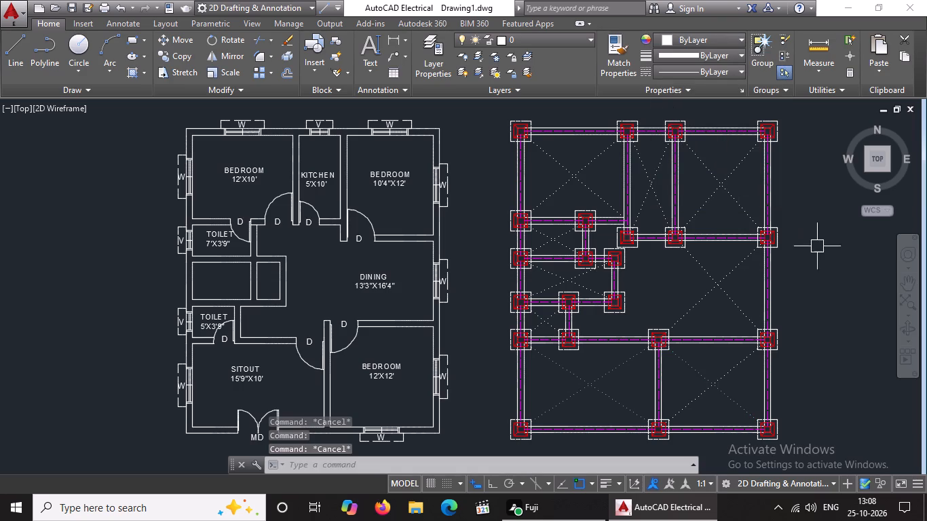
{"action": "left_click", "coordinate": [746, 368]}
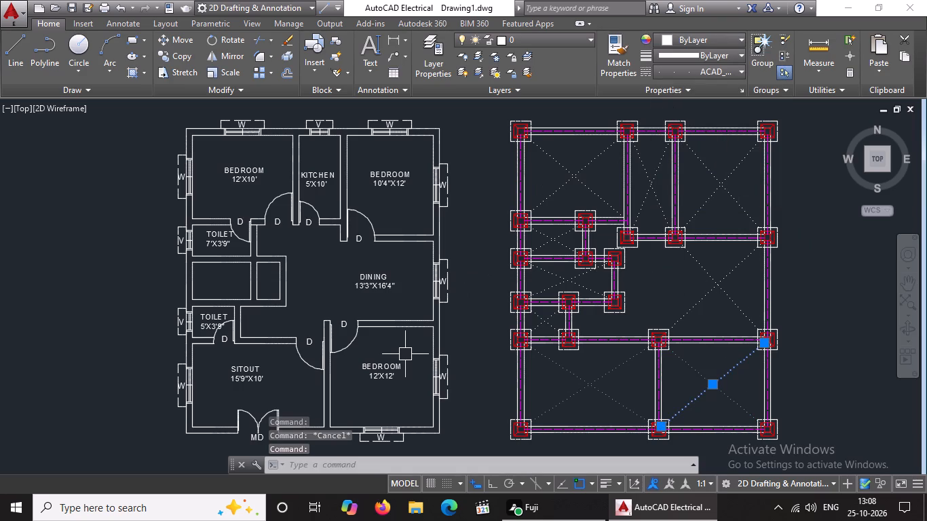
{"action": "left_click", "coordinate": [719, 43]}
{"action": "left_click", "coordinate": [665, 123]}
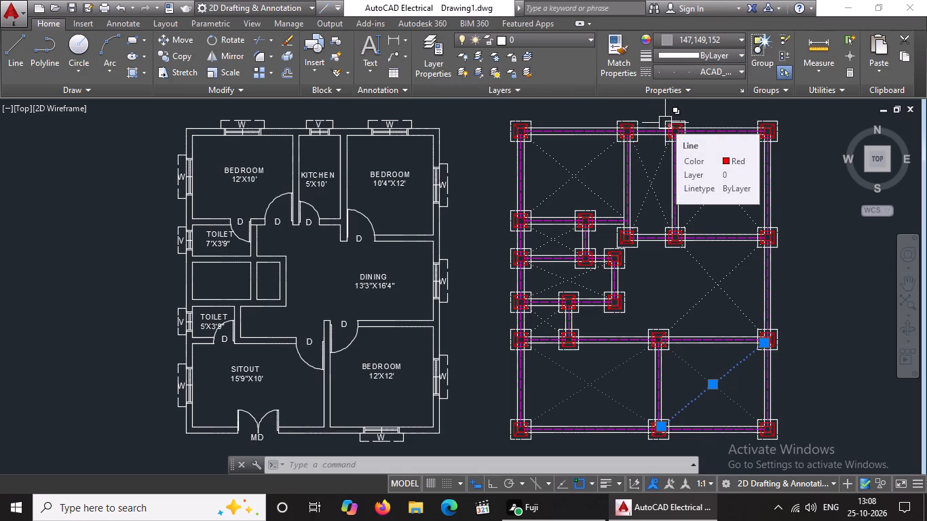
{"action": "key", "text": "Escape"}
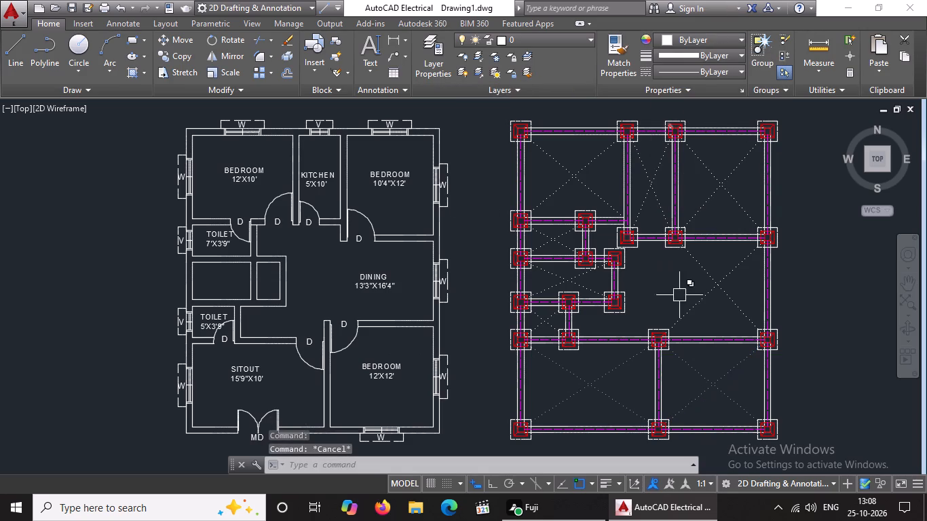
Set both dotted diagonals of the large room above the bottom-right room to gray 147,149,152.
{"action": "left_click", "coordinate": [696, 301]}
{"action": "left_click", "coordinate": [692, 31]}
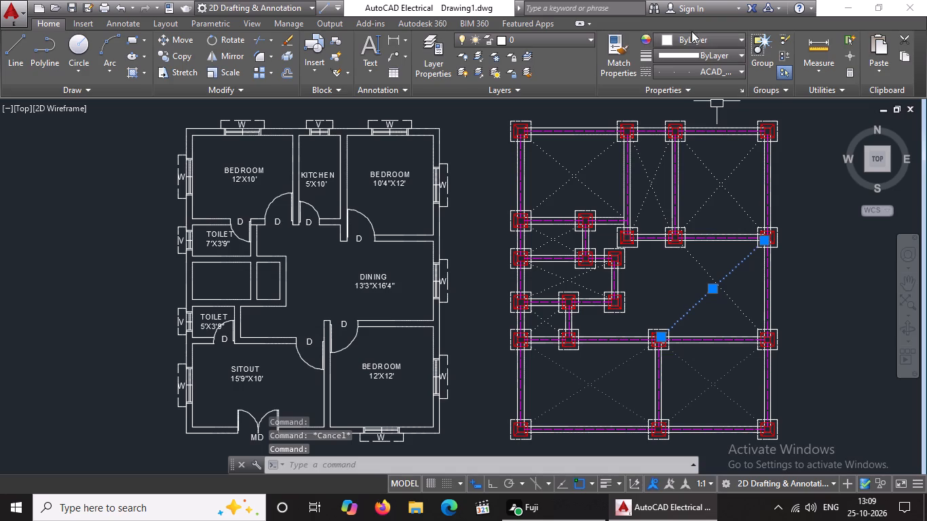
{"action": "left_click", "coordinate": [695, 35]}
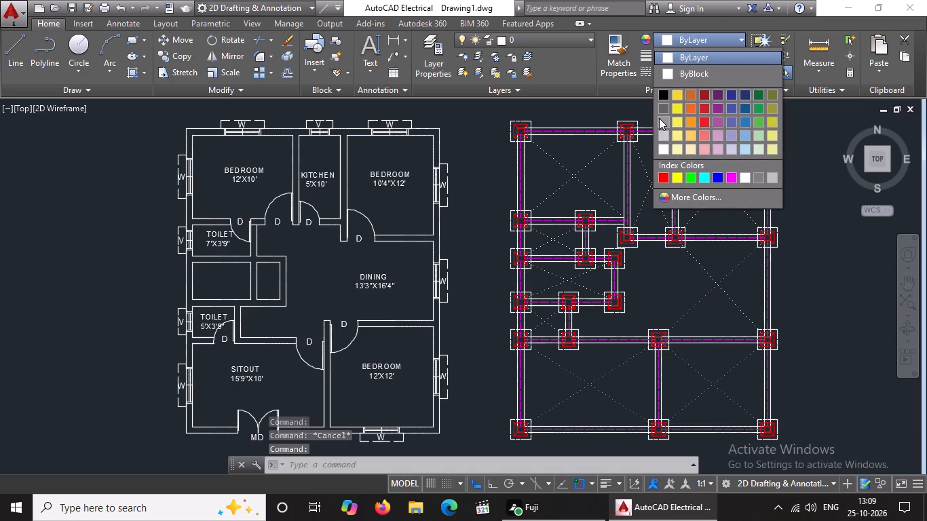
{"action": "left_click", "coordinate": [659, 118]}
{"action": "key", "text": "Escape"}
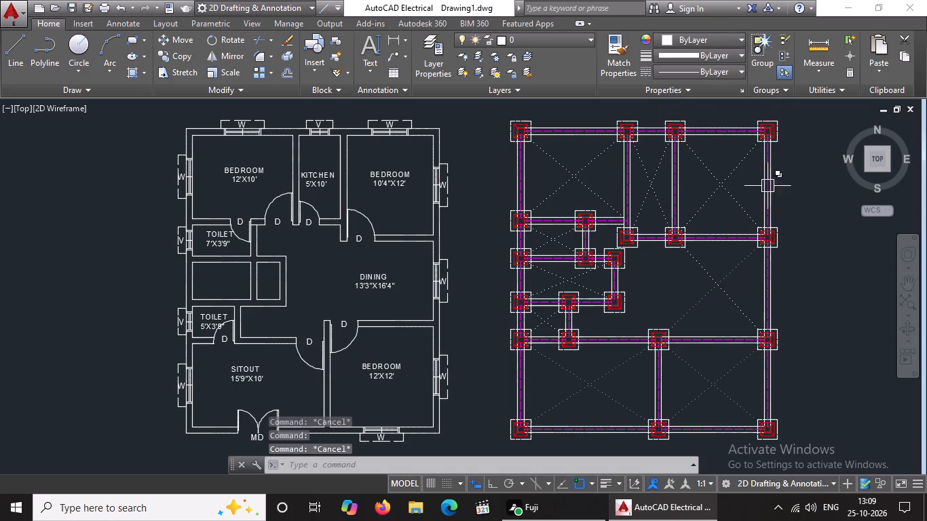
{"action": "left_click", "coordinate": [701, 258]}
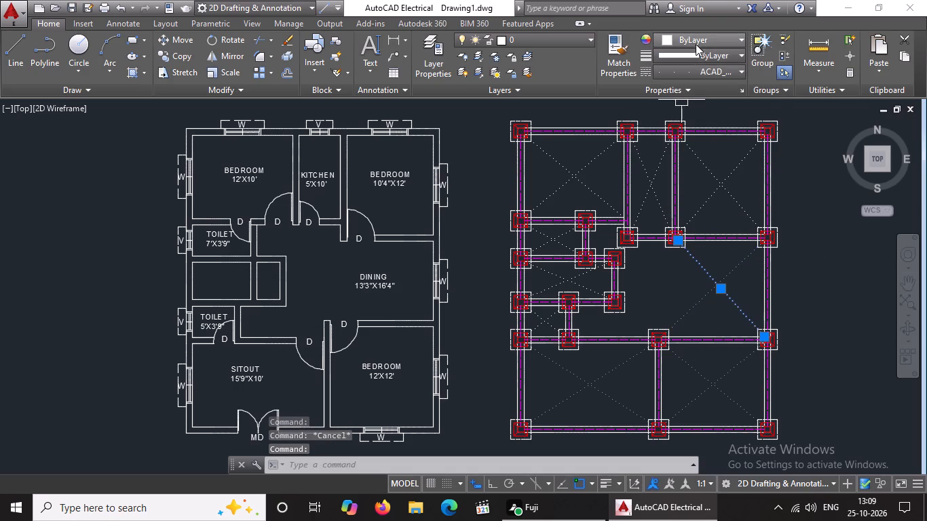
{"action": "left_click", "coordinate": [702, 37]}
{"action": "left_click", "coordinate": [662, 121]}
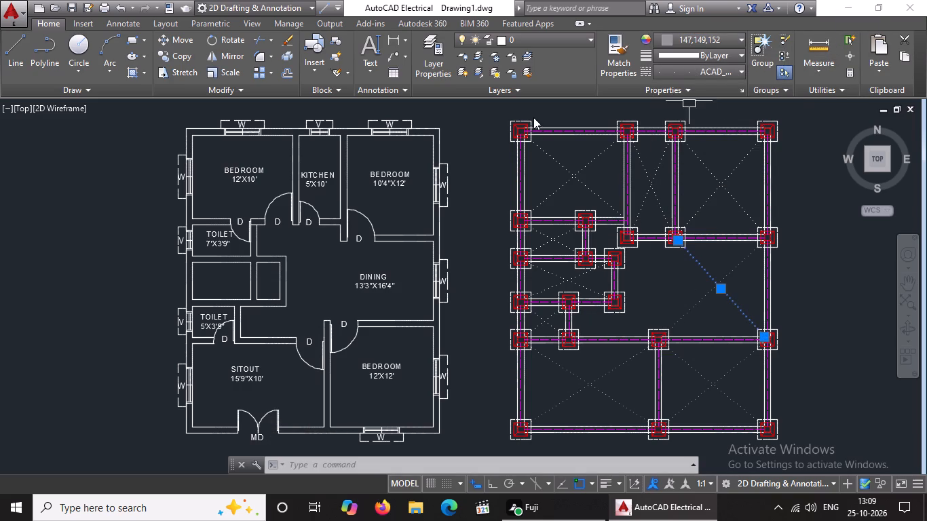
{"action": "key", "text": "Escape"}
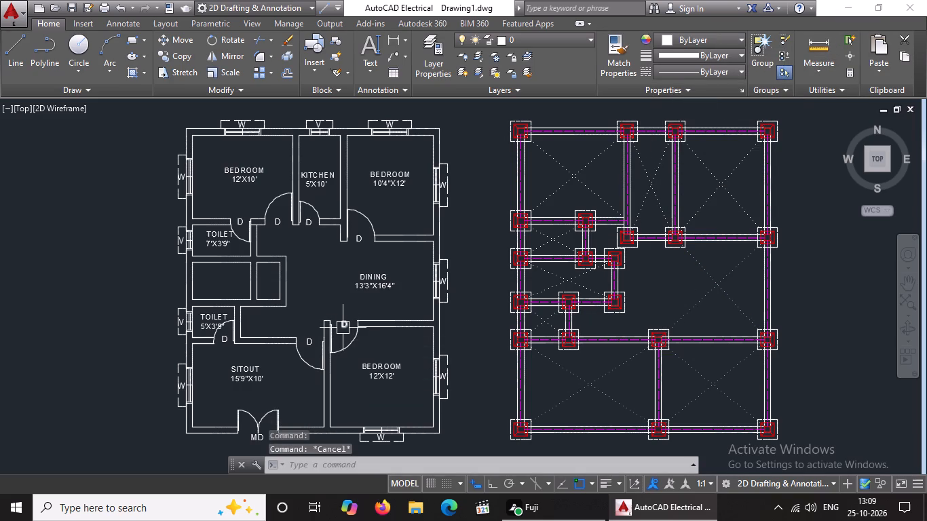
Set the lower-left to upper-right diagonal of the small room above the bottom-left room to gray 147,149,152.
{"action": "scroll", "coordinate": [506, 355], "scroll_direction": "up", "scroll_amount": 3}
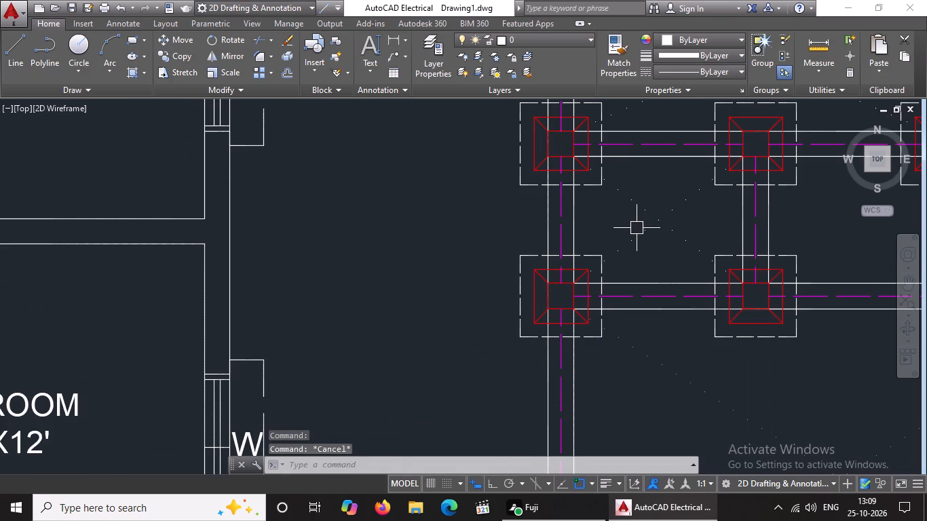
{"action": "left_click", "coordinate": [637, 230]}
{"action": "left_click", "coordinate": [638, 243]}
{"action": "left_click", "coordinate": [637, 233]}
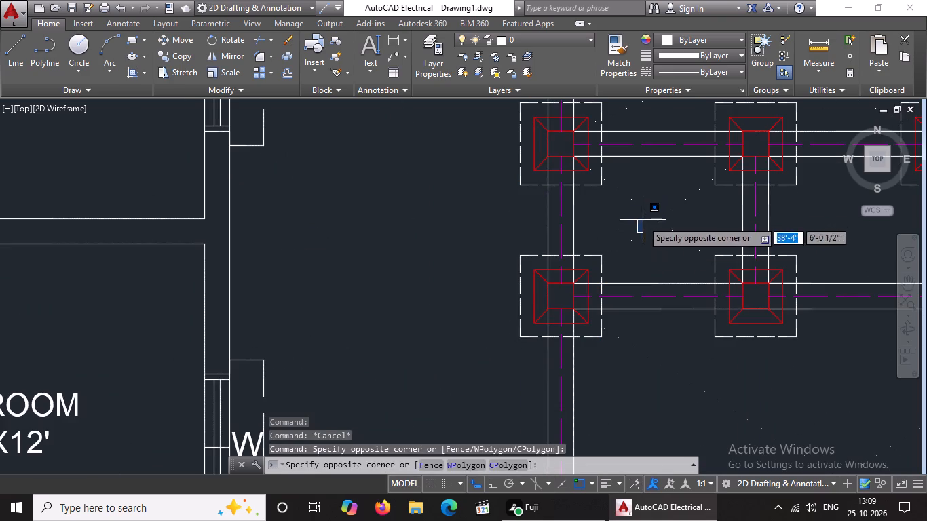
{"action": "left_click", "coordinate": [641, 223]}
{"action": "left_click", "coordinate": [644, 233]}
{"action": "left_click", "coordinate": [680, 37]}
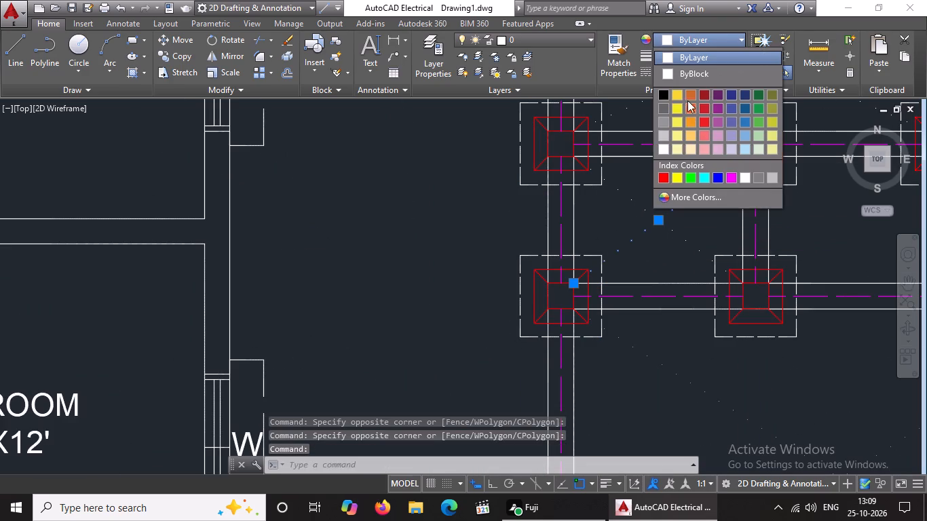
{"action": "left_click", "coordinate": [664, 122]}
{"action": "scroll", "coordinate": [604, 214], "scroll_direction": "down", "scroll_amount": 3}
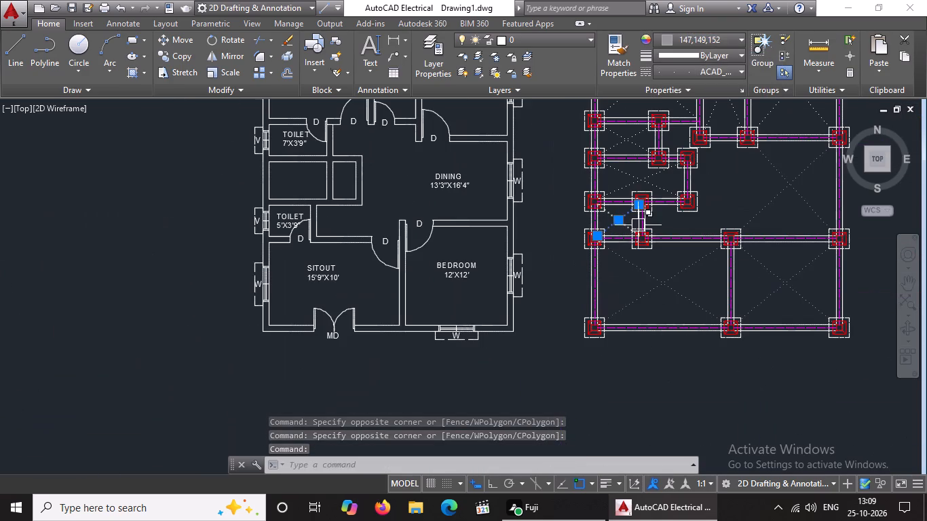
Set the upper-left to lower-right dotted diagonal of the small room above the bottom-left room to light gray 199,200,202.
{"action": "key", "text": "Escape"}
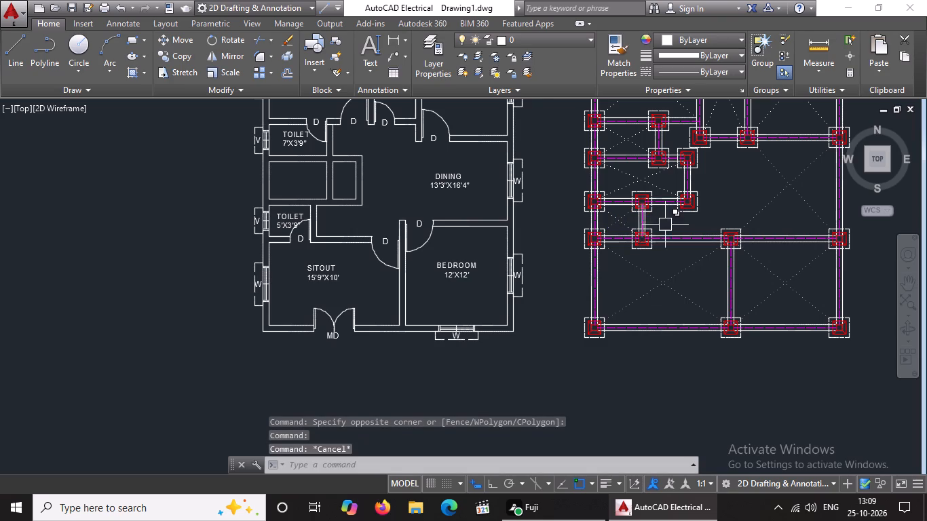
{"action": "scroll", "coordinate": [605, 239], "scroll_direction": "up", "scroll_amount": 3}
{"action": "left_click", "coordinate": [622, 145]}
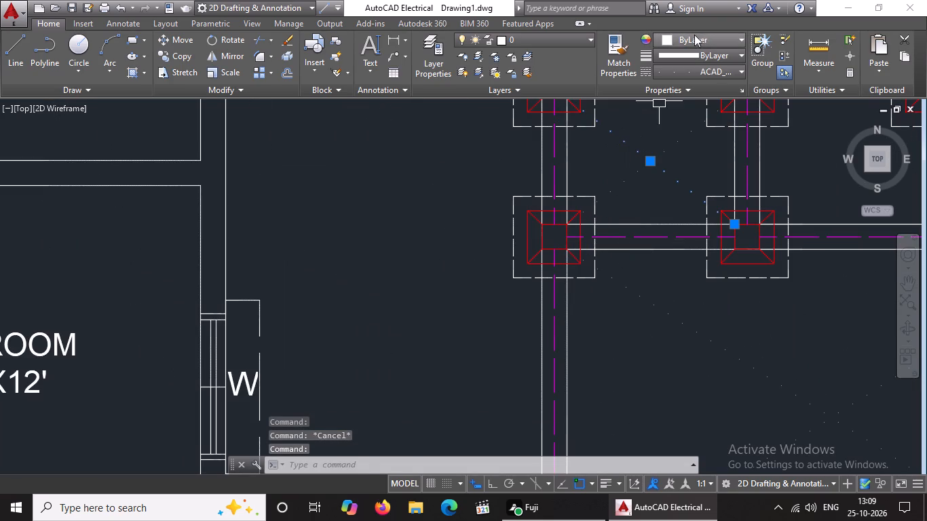
{"action": "left_click", "coordinate": [694, 35]}
{"action": "left_click_drag", "start_coordinate": [658, 121], "coordinate": [658, 132]}
{"action": "scroll", "coordinate": [619, 246], "scroll_direction": "down", "scroll_amount": 4}
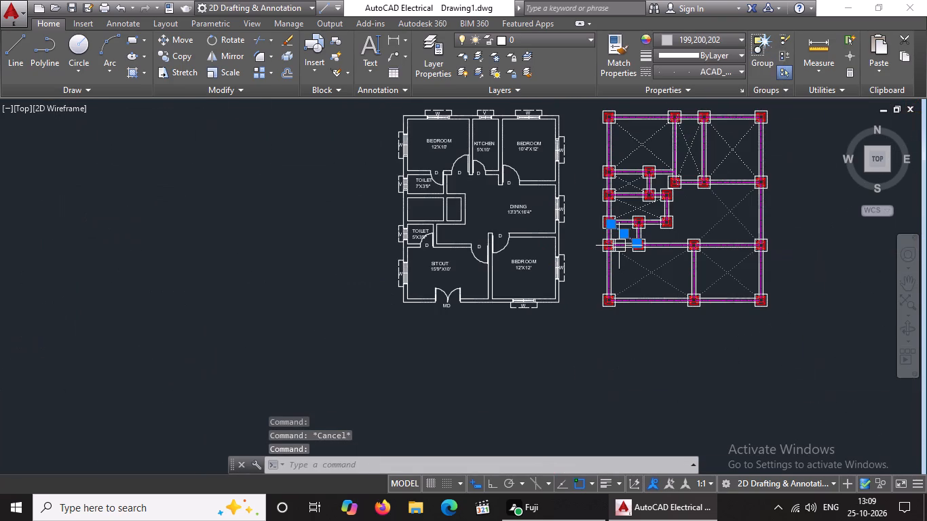
{"action": "key", "text": "Escape"}
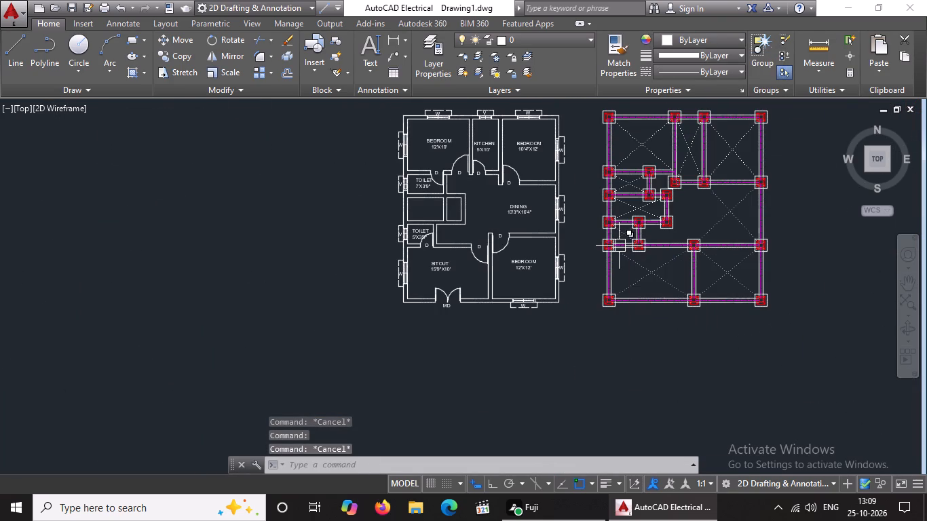
Set both dotted diagonals of the second small room above the foundation plan's bottom-left room to gray 147,149,152.
{"action": "scroll", "coordinate": [630, 208], "scroll_direction": "up", "scroll_amount": 4}
{"action": "left_click", "coordinate": [628, 202]}
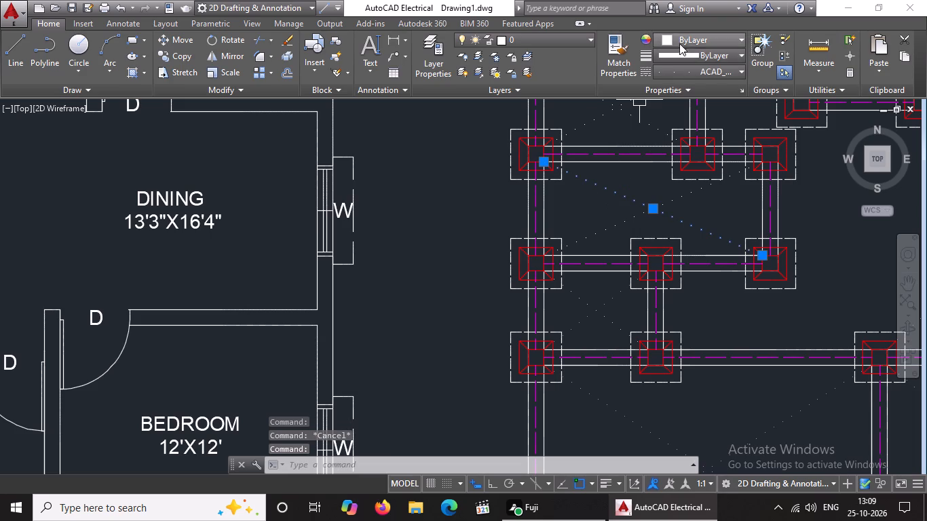
{"action": "left_click", "coordinate": [679, 42]}
{"action": "left_click", "coordinate": [664, 125]}
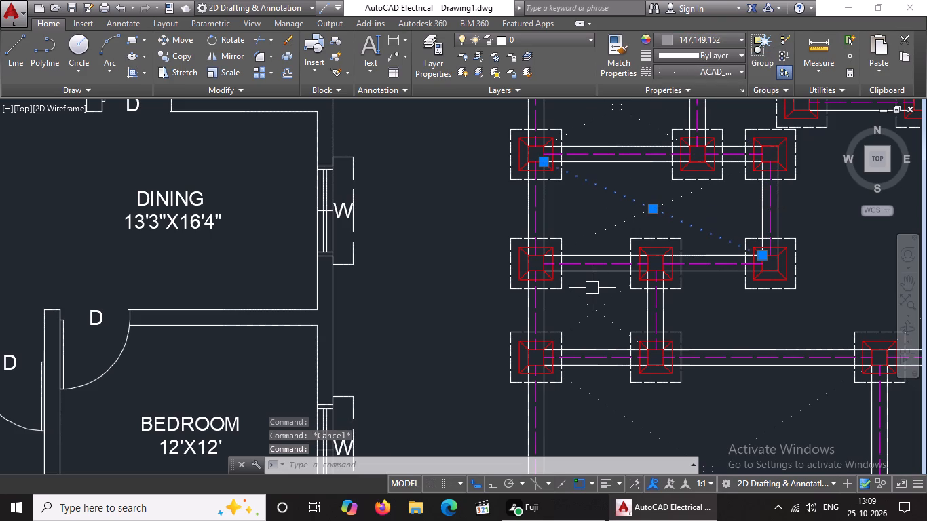
{"action": "key", "text": "Escape"}
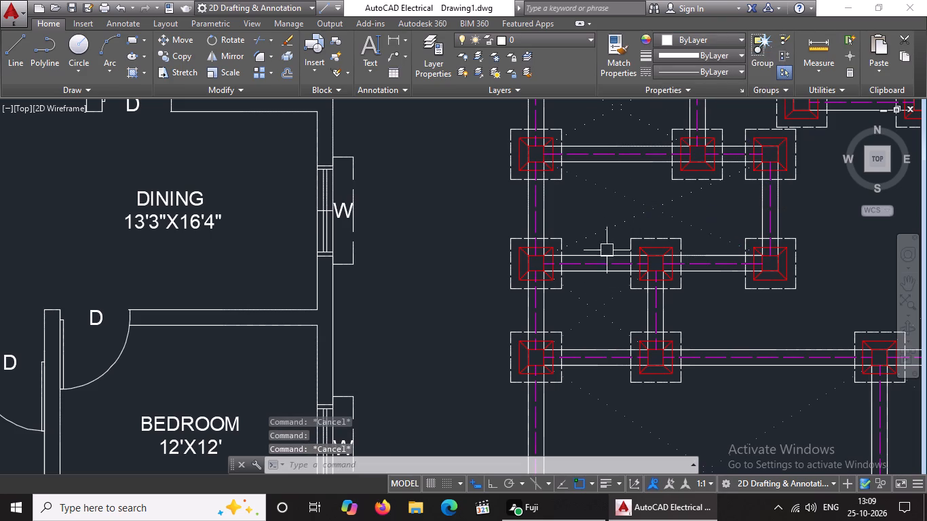
{"action": "left_click", "coordinate": [601, 232]}
{"action": "left_click", "coordinate": [694, 43]}
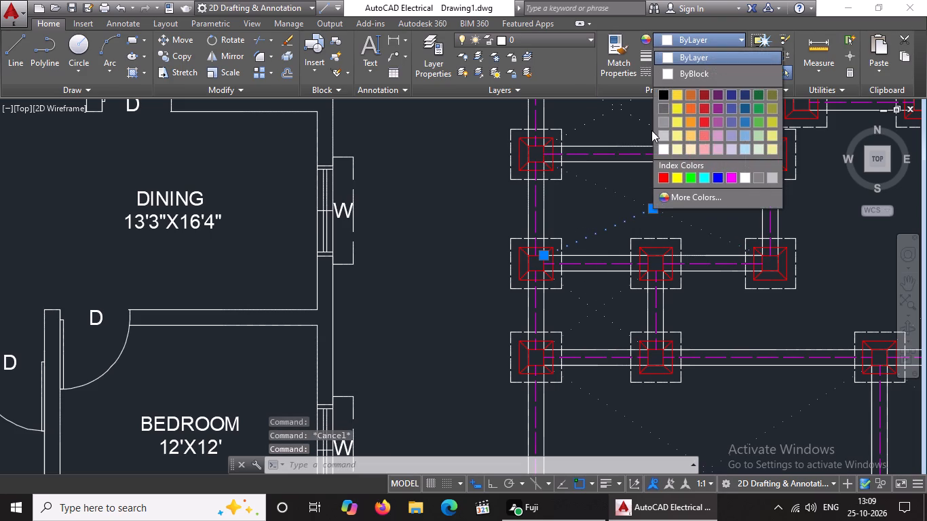
{"action": "left_click", "coordinate": [661, 115]}
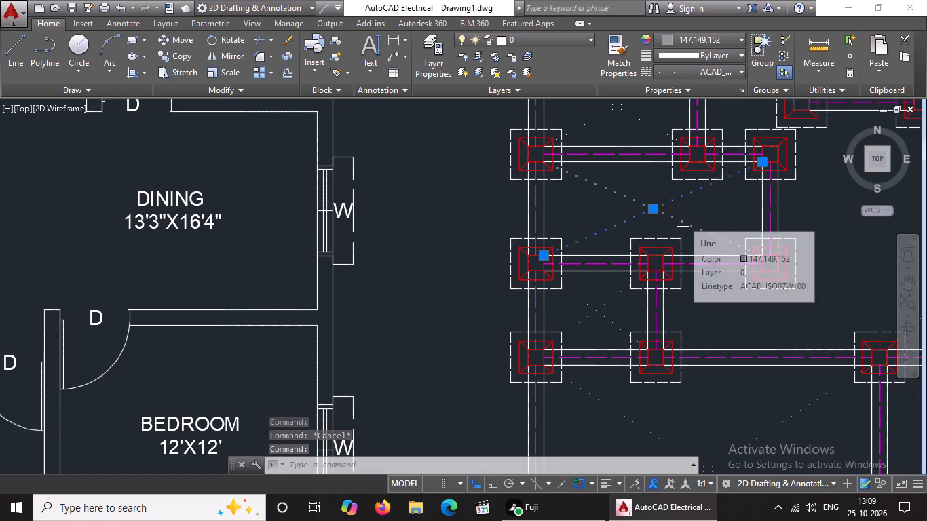
{"action": "key", "text": "Escape"}
Set both dotted diagonals of the small room directly below the foundation plan's top-left room to gray 147,149,152.
{"action": "scroll", "coordinate": [683, 220], "scroll_direction": "down", "scroll_amount": 3}
{"action": "middle_click_drag", "start_coordinate": [681, 225], "coordinate": [680, 229]}
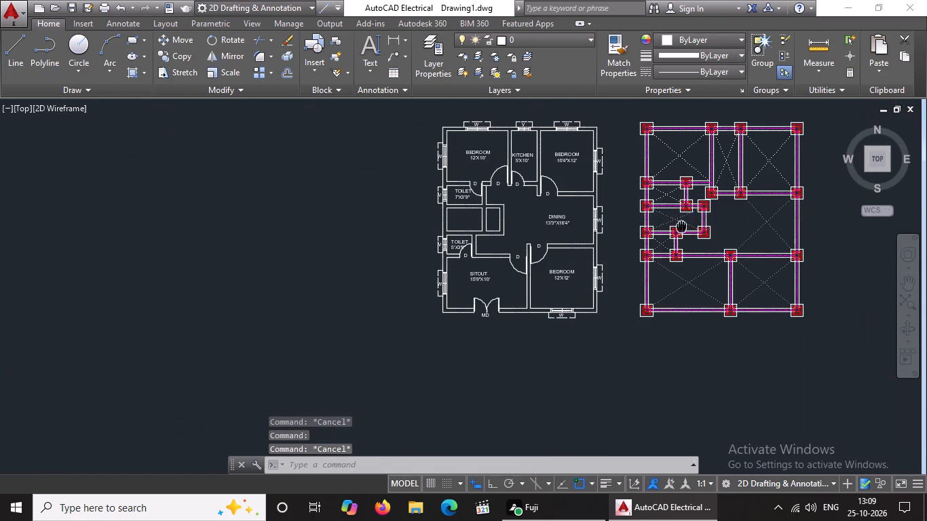
{"action": "middle_click_drag", "start_coordinate": [680, 229], "coordinate": [675, 241]}
{"action": "scroll", "coordinate": [662, 204], "scroll_direction": "up", "scroll_amount": 3}
{"action": "left_click", "coordinate": [623, 205]}
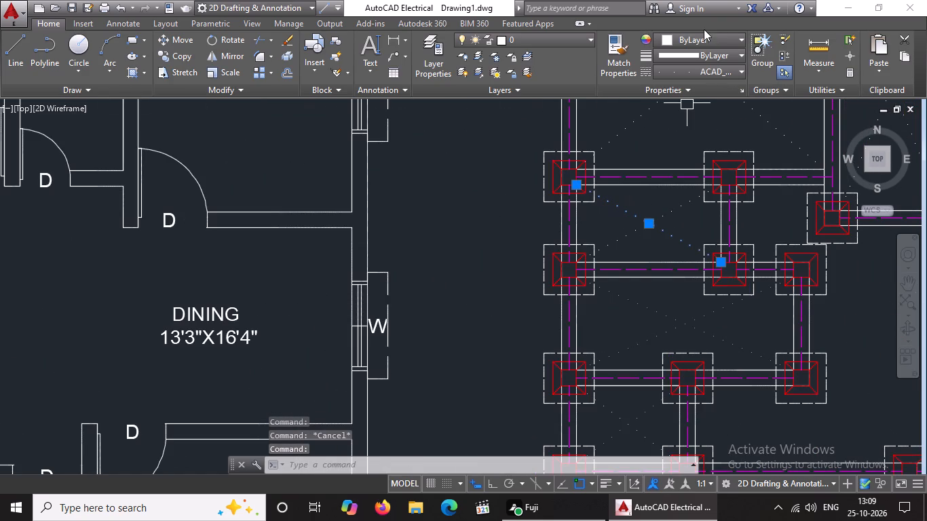
{"action": "left_click", "coordinate": [698, 46]}
{"action": "left_click", "coordinate": [664, 119]}
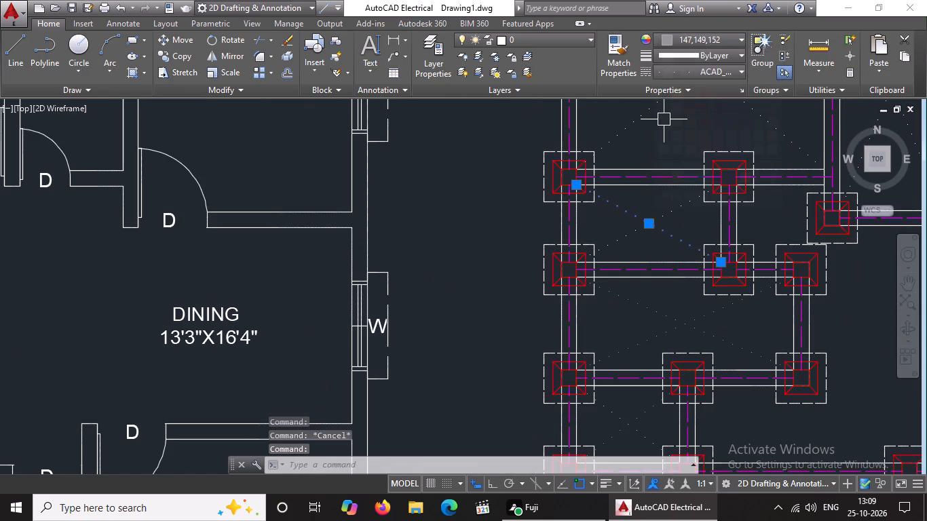
{"action": "key", "text": "Escape"}
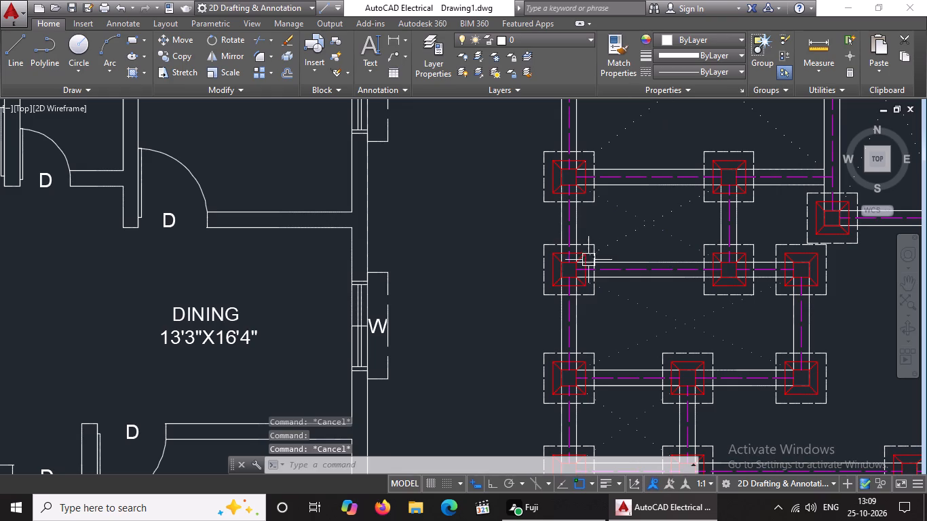
{"action": "left_click", "coordinate": [611, 245]}
{"action": "left_click", "coordinate": [692, 39]}
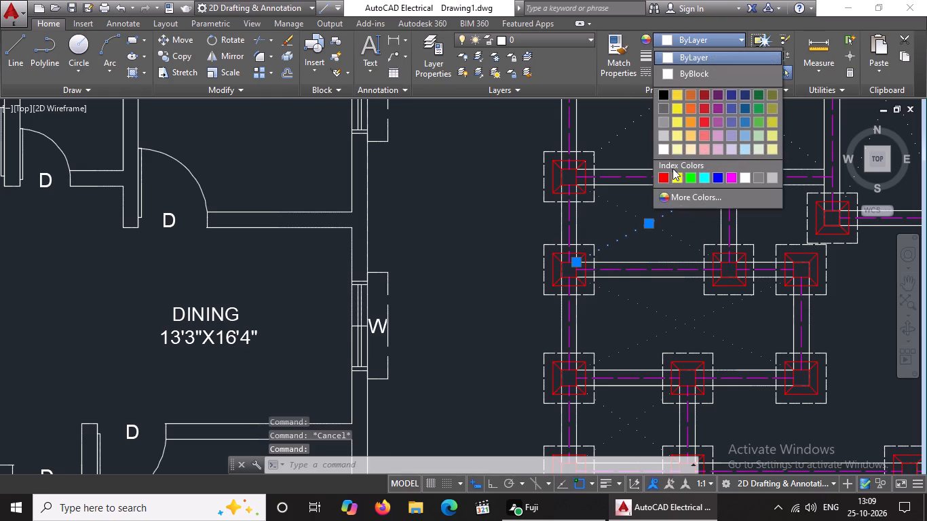
{"action": "left_click", "coordinate": [662, 123]}
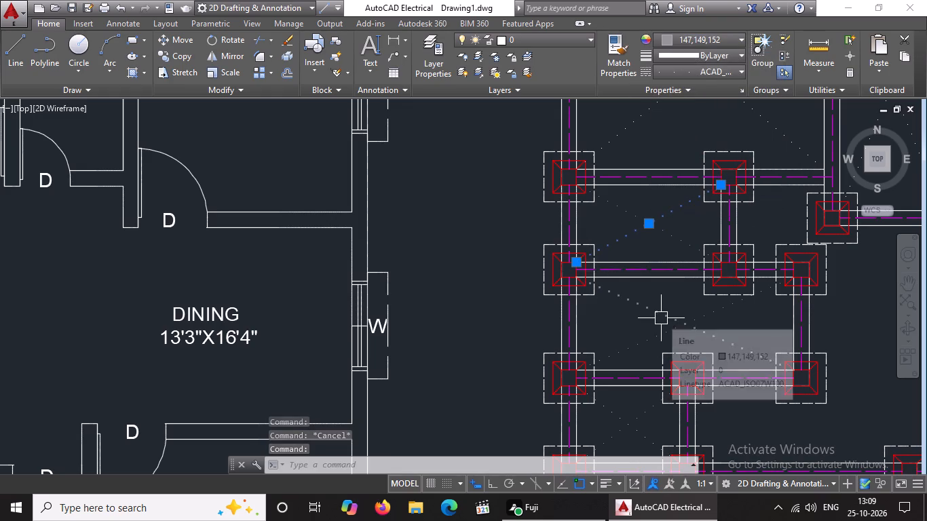
{"action": "key", "text": "Escape"}
Set both dotted diagonals of the foundation plan's large top-left room to gray 147,149,152.
{"action": "scroll", "coordinate": [661, 318], "scroll_direction": "down", "scroll_amount": 1}
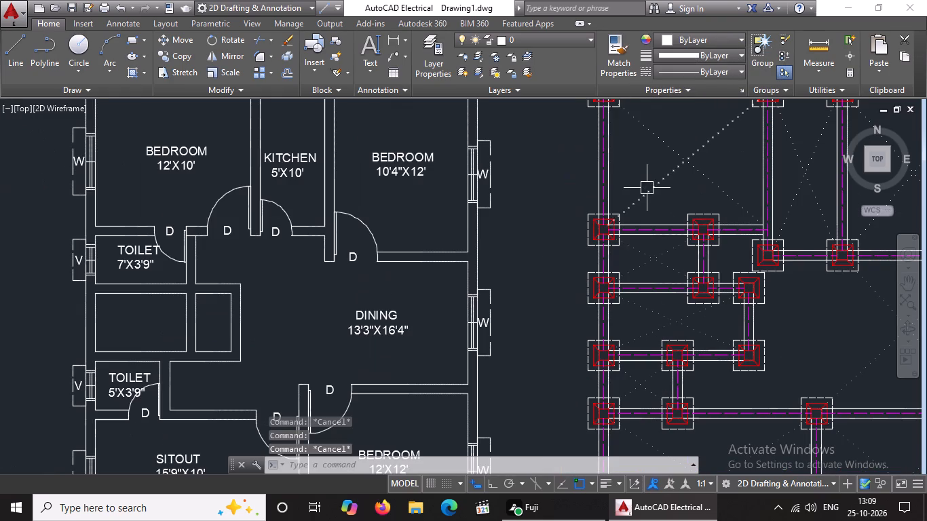
{"action": "left_click", "coordinate": [647, 187]}
{"action": "left_click", "coordinate": [692, 38]}
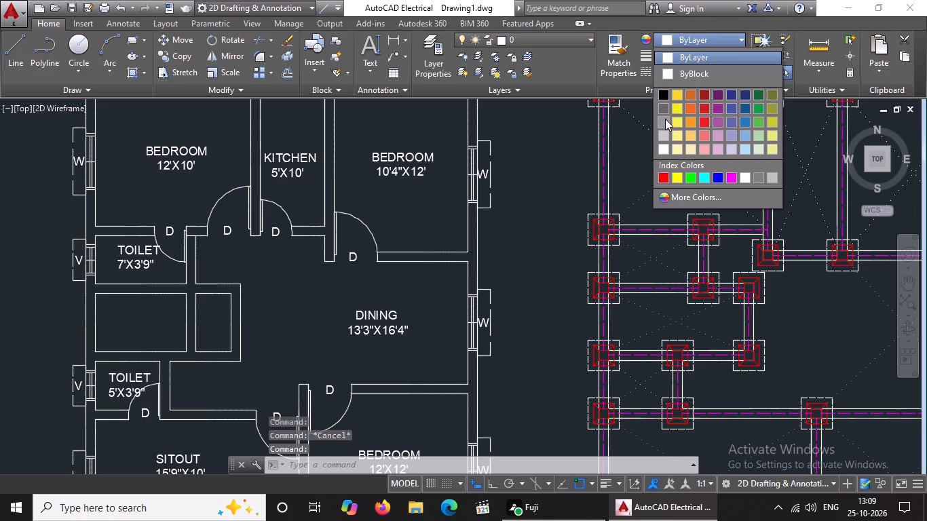
{"action": "left_click", "coordinate": [665, 119]}
{"action": "key", "text": "Escape"}
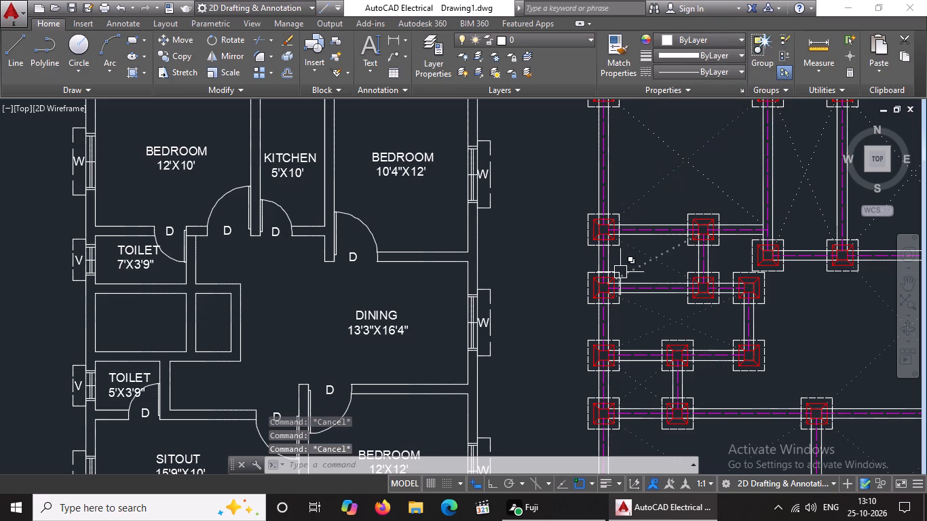
{"action": "left_click", "coordinate": [644, 126]}
{"action": "left_click", "coordinate": [700, 36]}
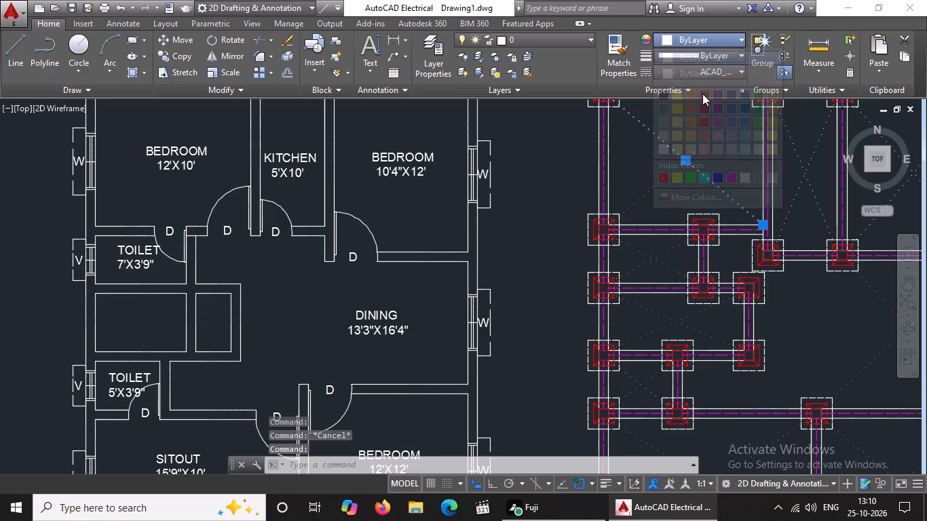
{"action": "left_click", "coordinate": [661, 121]}
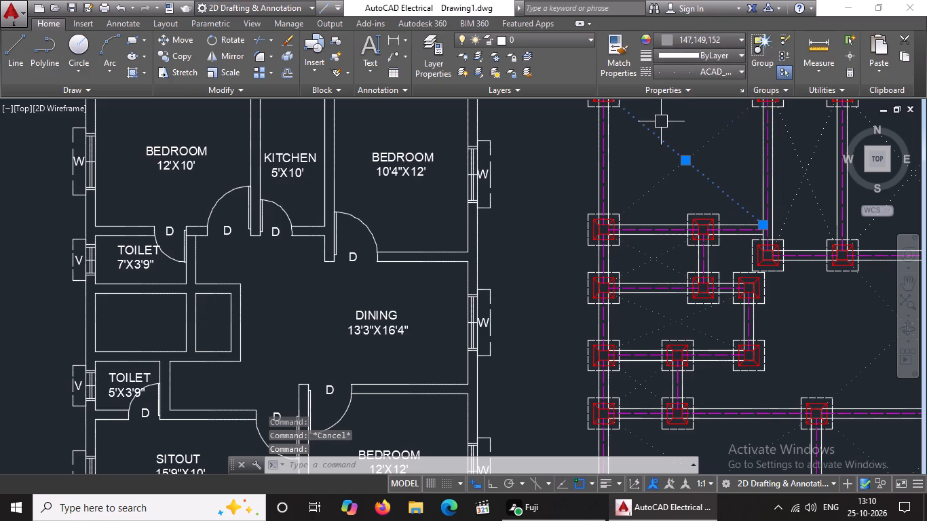
{"action": "key", "text": "Escape"}
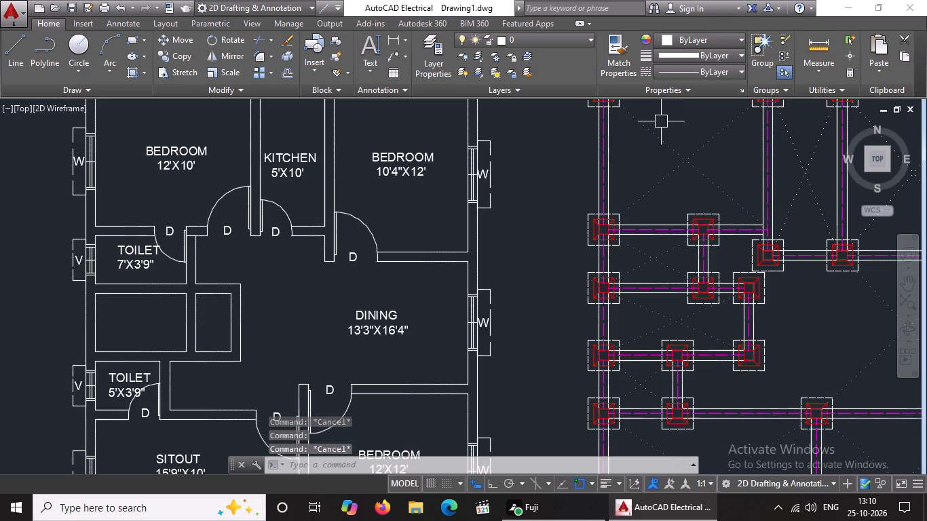
Set both dotted diagonals of the narrow top-middle room in the foundation plan to gray 147,149,152.
{"action": "scroll", "coordinate": [661, 124], "scroll_direction": "down", "scroll_amount": 3}
{"action": "scroll", "coordinate": [705, 136], "scroll_direction": "up", "scroll_amount": 4}
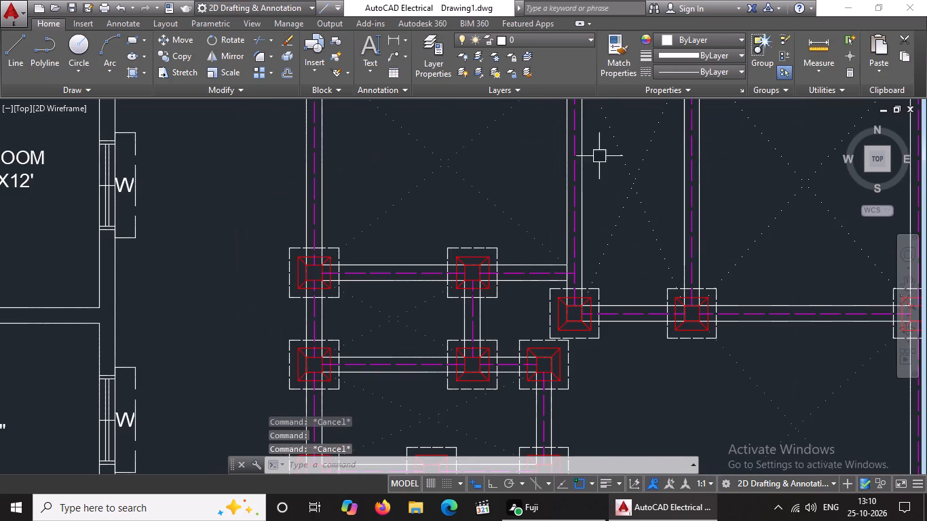
{"action": "left_click", "coordinate": [614, 146]}
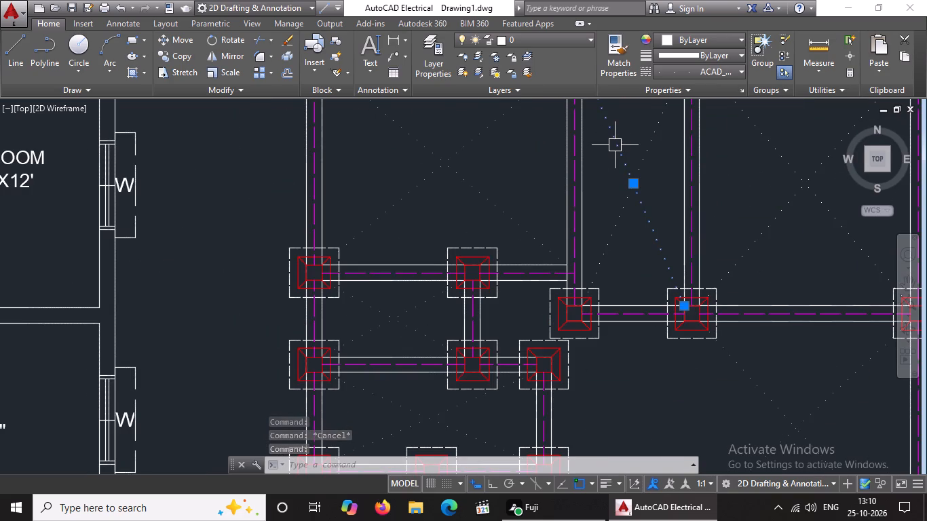
{"action": "left_click", "coordinate": [738, 39]}
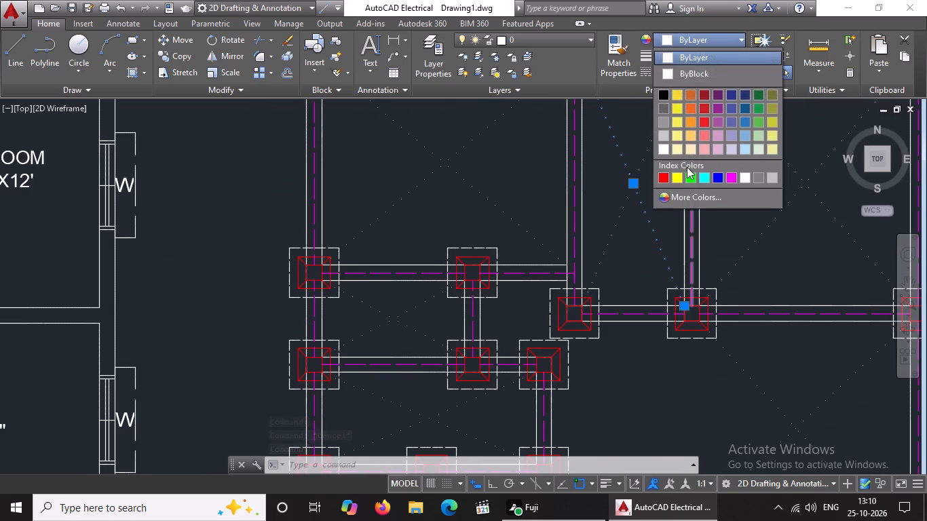
{"action": "left_click", "coordinate": [660, 119]}
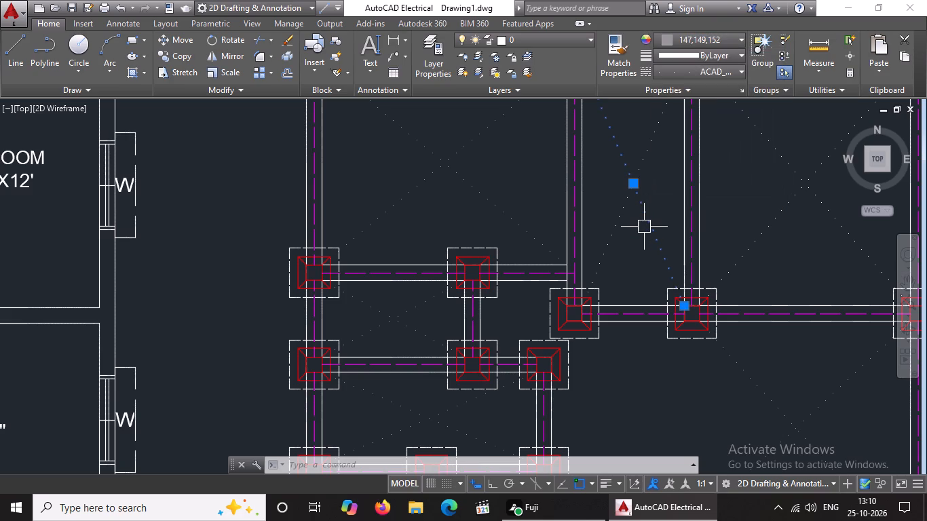
{"action": "key", "text": "Escape"}
{"action": "scroll", "coordinate": [735, 228], "scroll_direction": "down", "scroll_amount": 2}
{"action": "scroll", "coordinate": [708, 199], "scroll_direction": "up", "scroll_amount": 1}
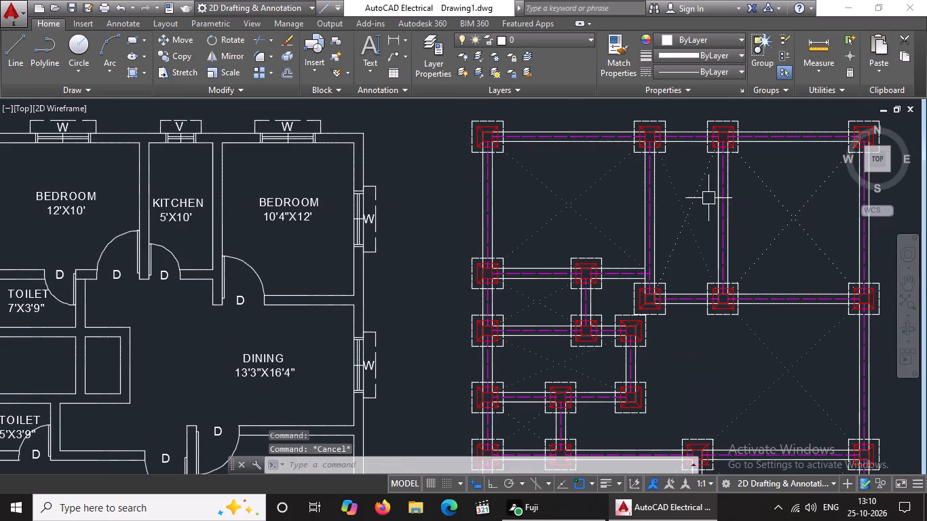
{"action": "left_click", "coordinate": [701, 185]}
{"action": "left_click", "coordinate": [698, 37]}
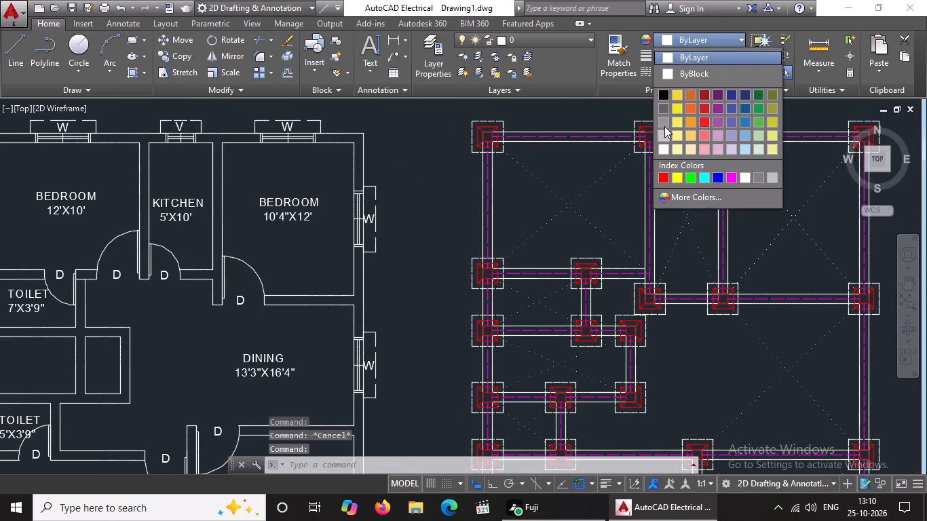
{"action": "left_click", "coordinate": [666, 121]}
{"action": "key", "text": "Escape"}
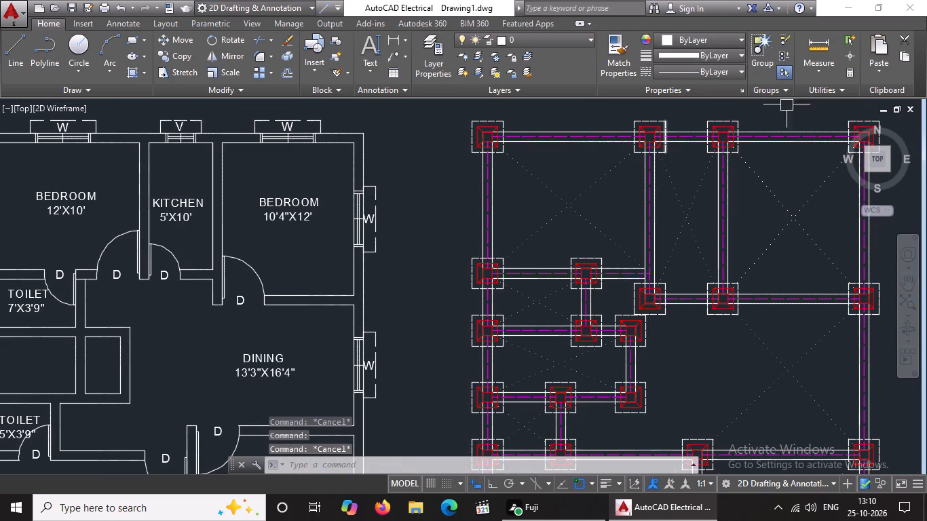
Set both dotted diagonals of the foundation plan's top-right room to gray 147,149,152.
{"action": "left_click", "coordinate": [757, 182]}
{"action": "left_click", "coordinate": [692, 36]}
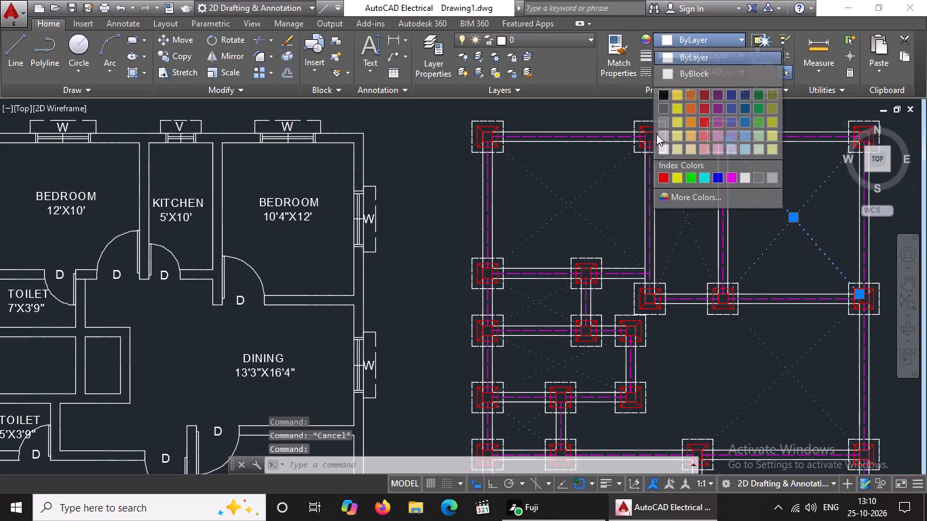
{"action": "left_click", "coordinate": [668, 121]}
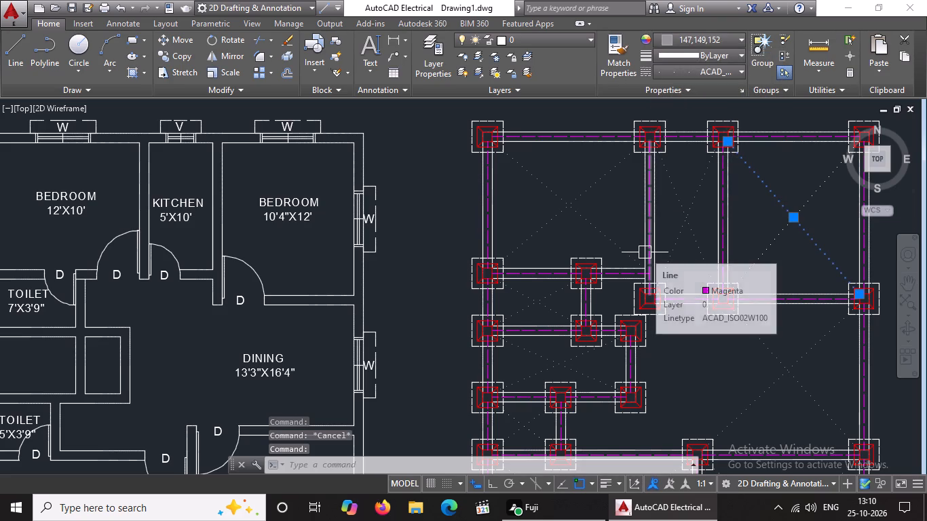
{"action": "key", "text": "Escape"}
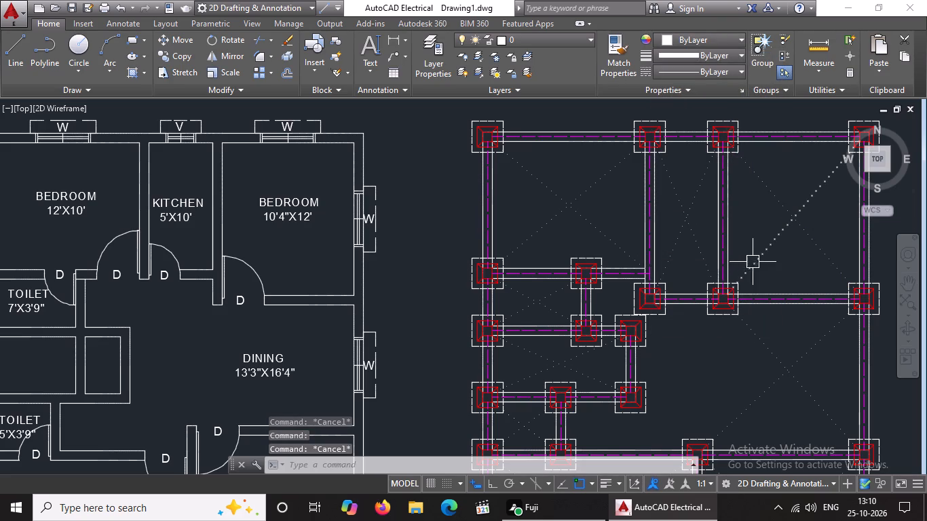
{"action": "left_click", "coordinate": [759, 258]}
{"action": "left_click", "coordinate": [712, 37]}
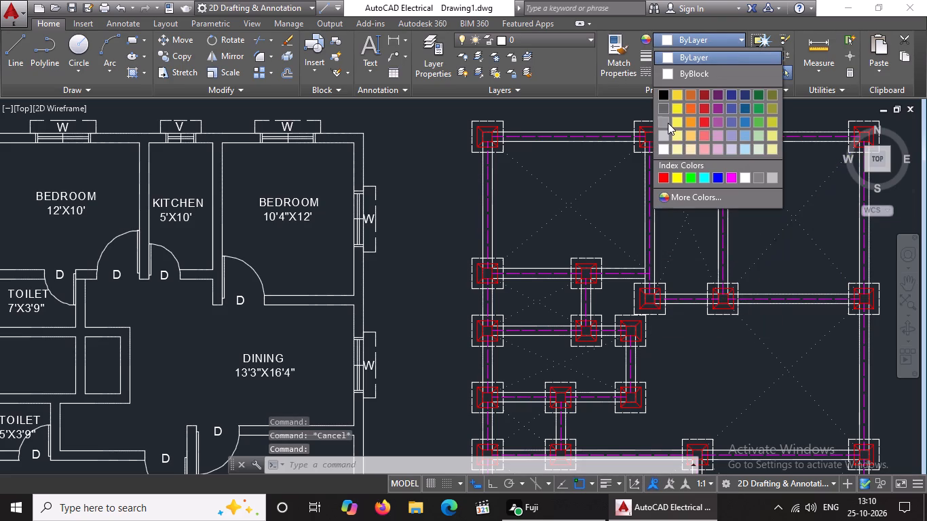
{"action": "left_click", "coordinate": [668, 122]}
{"action": "key", "text": "Escape"}
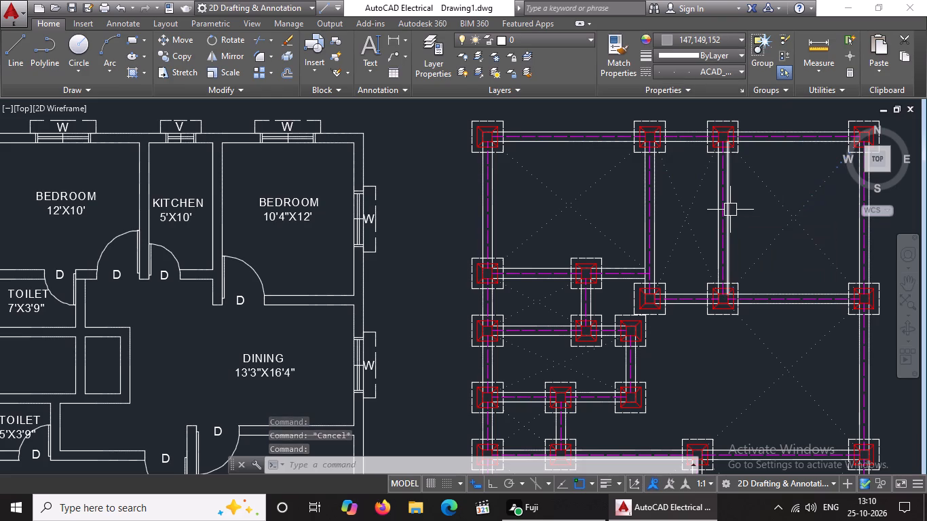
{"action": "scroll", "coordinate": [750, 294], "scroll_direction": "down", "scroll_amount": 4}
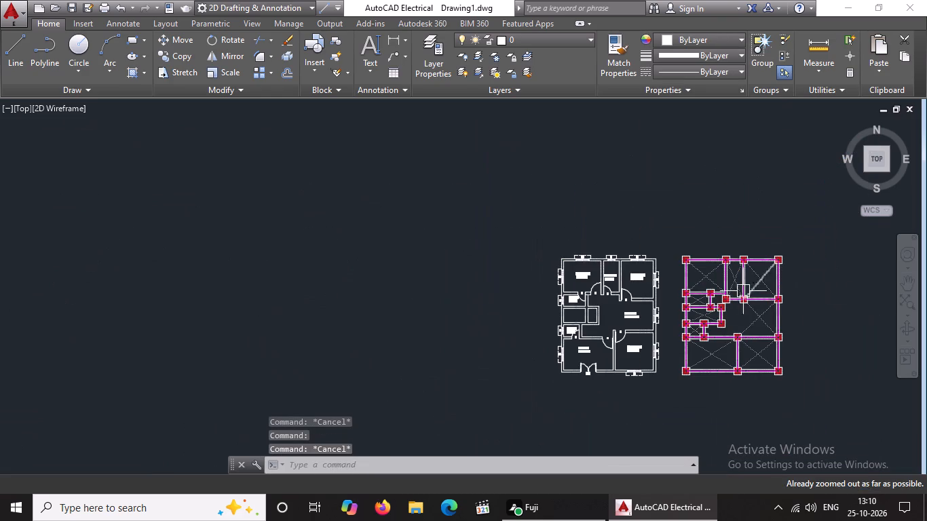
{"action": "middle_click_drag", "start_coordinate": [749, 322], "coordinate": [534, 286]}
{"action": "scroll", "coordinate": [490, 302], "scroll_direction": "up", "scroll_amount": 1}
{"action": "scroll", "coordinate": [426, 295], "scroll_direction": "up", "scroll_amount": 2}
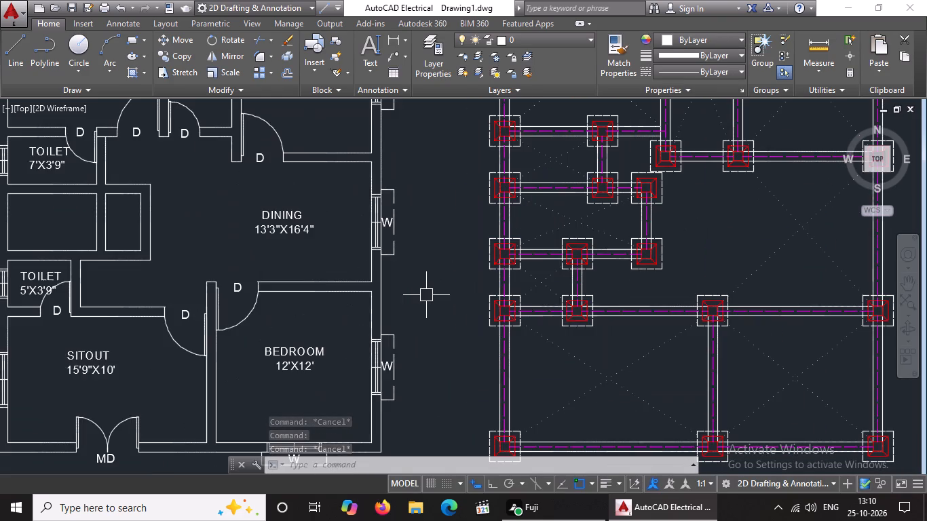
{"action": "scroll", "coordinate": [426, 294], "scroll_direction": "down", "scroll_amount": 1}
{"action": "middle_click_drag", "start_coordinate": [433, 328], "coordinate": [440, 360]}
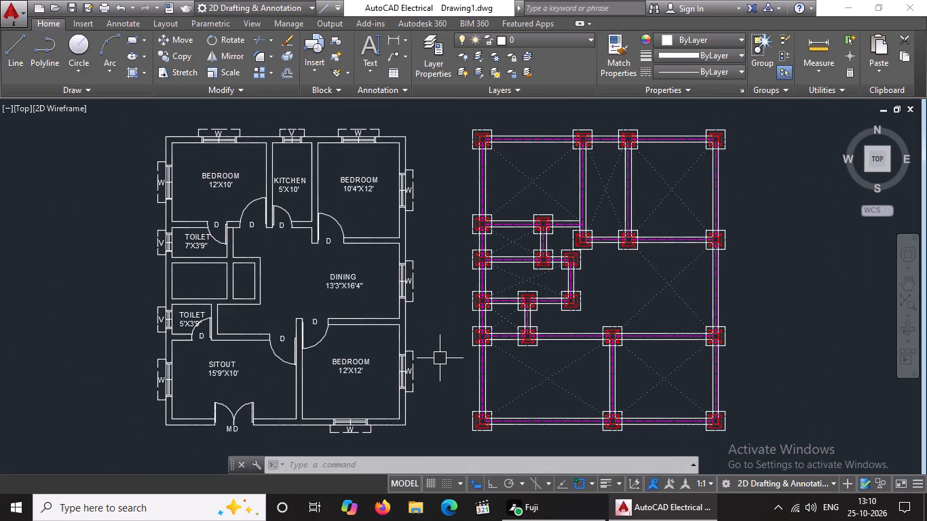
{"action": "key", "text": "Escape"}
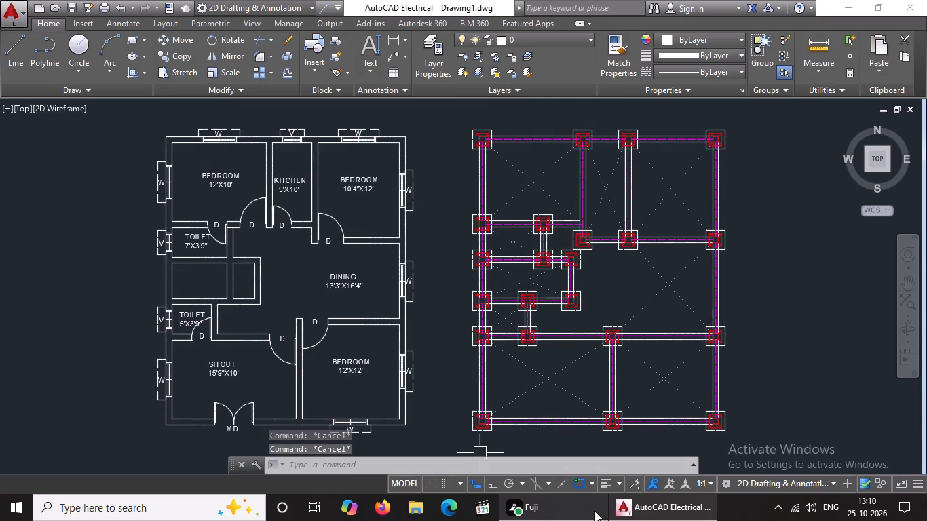
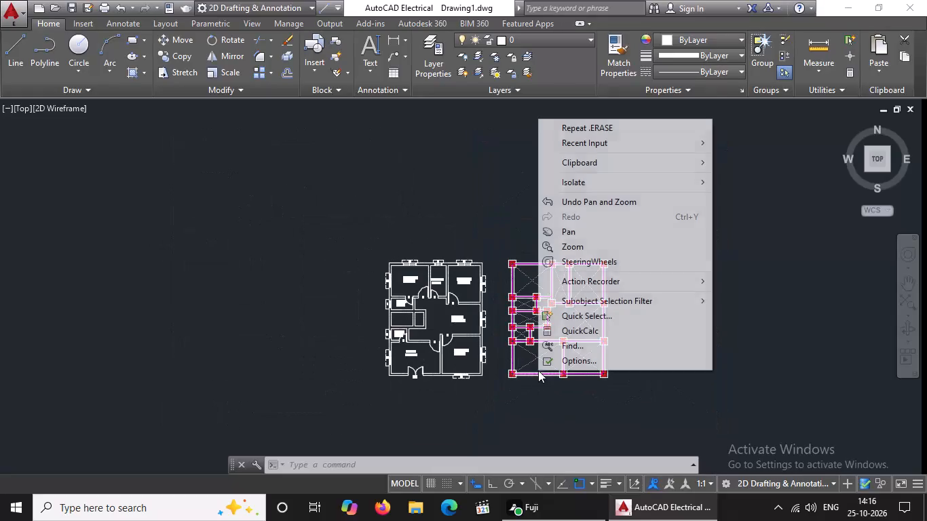
Erase the complete footing at the foundation plan's bottom-left corner, keeping the wall lines and centerlines.
{"action": "key", "text": "Escape"}
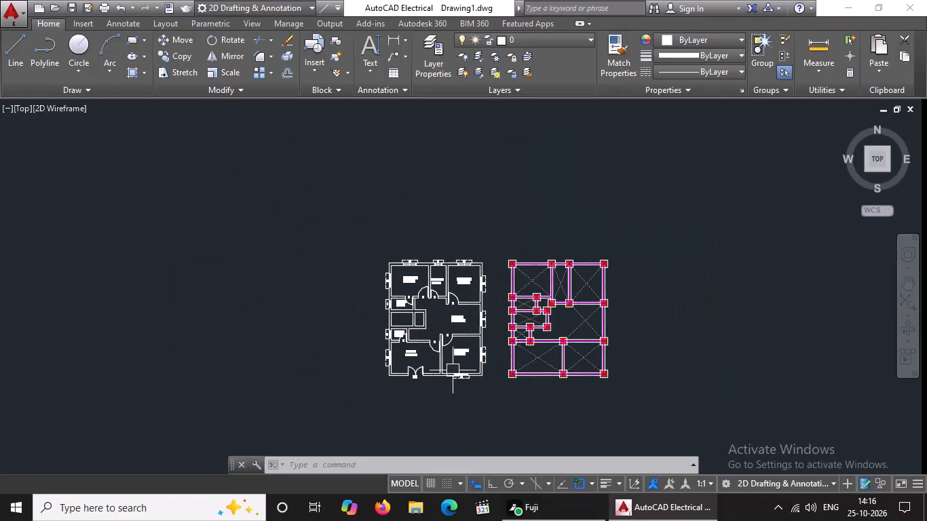
{"action": "scroll", "coordinate": [544, 357], "scroll_direction": "up", "scroll_amount": 3}
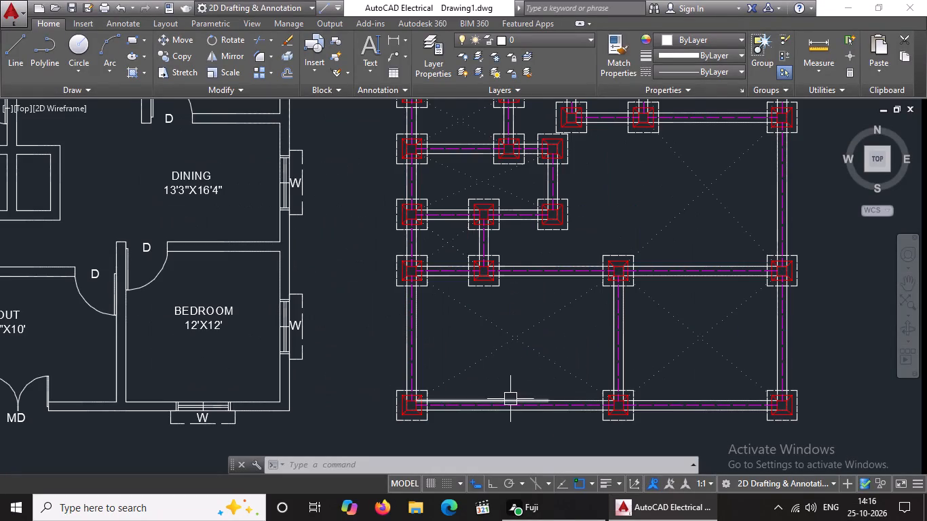
{"action": "left_click_drag", "start_coordinate": [343, 359], "coordinate": [348, 365]}
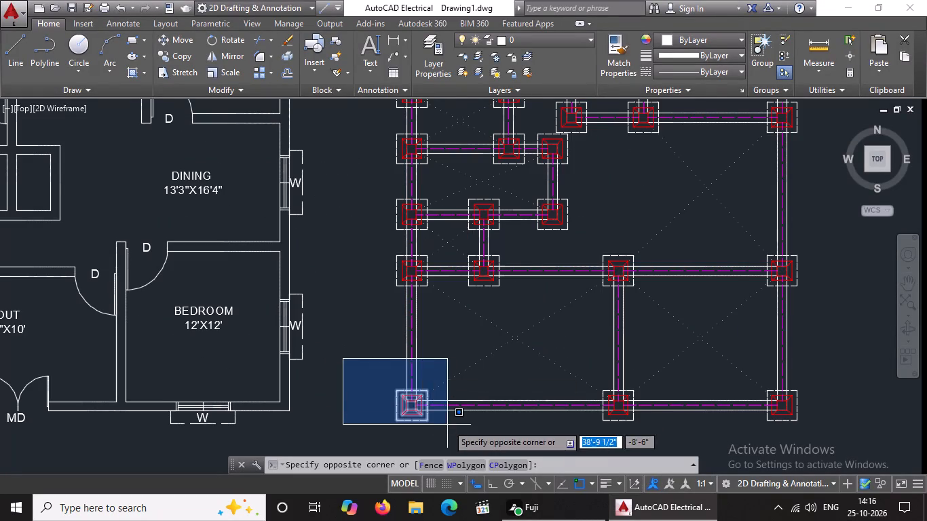
{"action": "left_click", "coordinate": [449, 430]}
{"action": "key", "text": "Delete"}
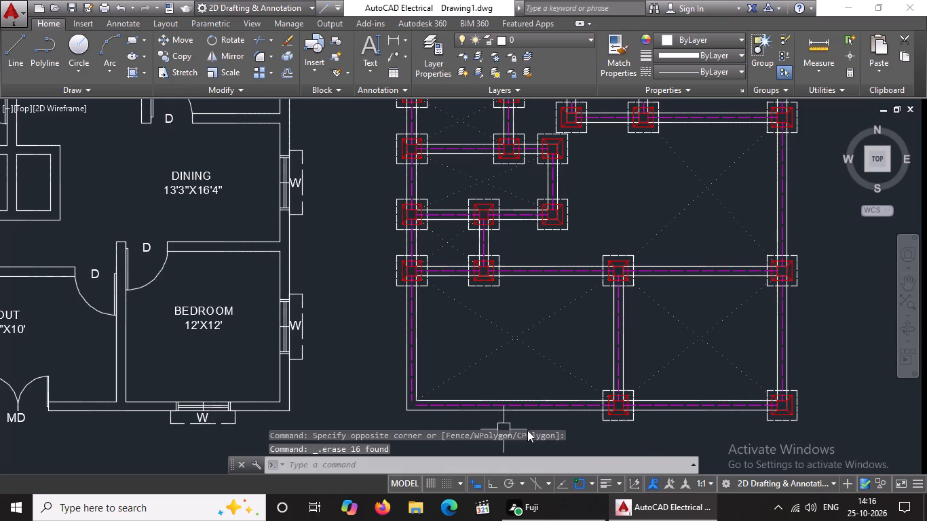
Erase the footing where the partition between the two bottom rooms meets the foundation plan's bottom wall.
{"action": "scroll", "coordinate": [635, 425], "scroll_direction": "up", "scroll_amount": 2}
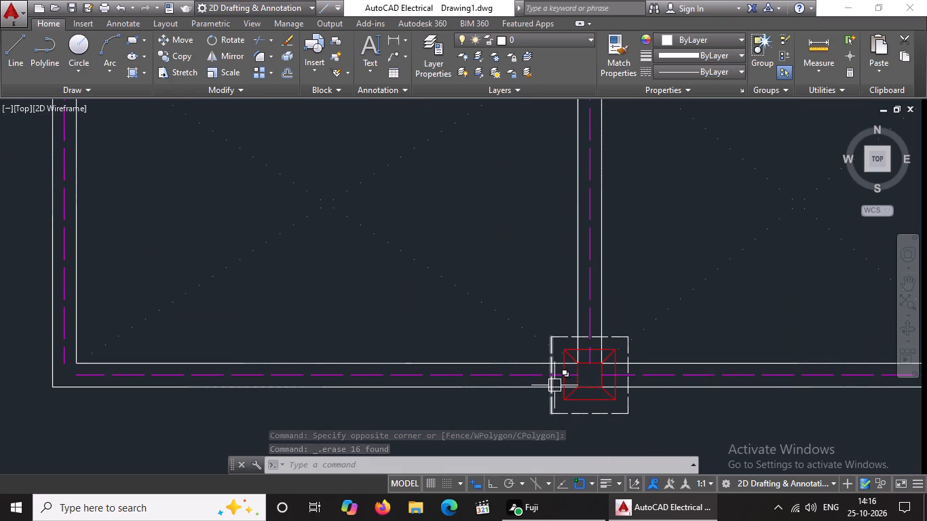
{"action": "scroll", "coordinate": [574, 386], "scroll_direction": "up", "scroll_amount": 1}
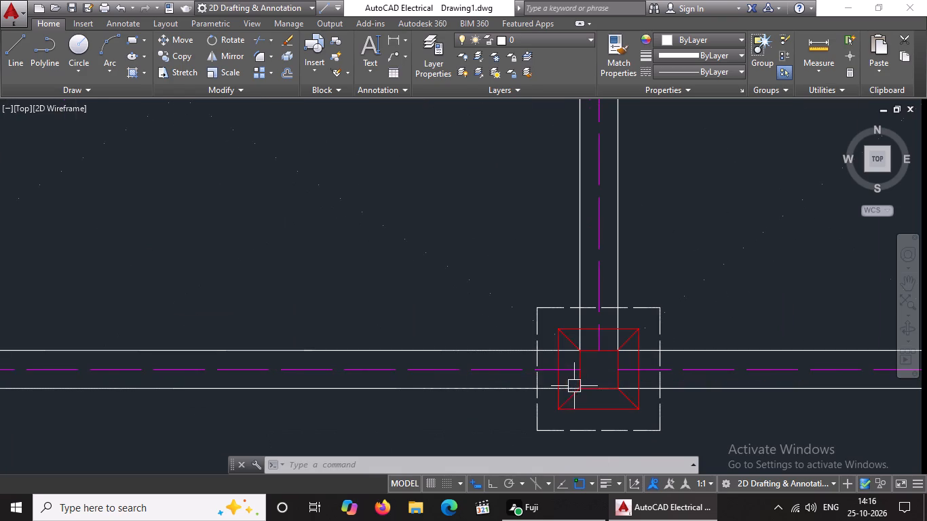
{"action": "left_click", "coordinate": [518, 291]}
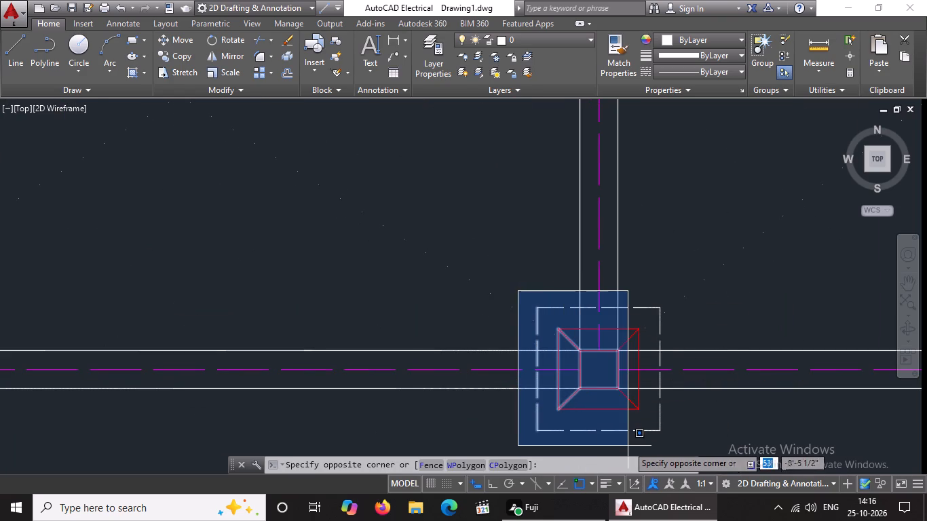
{"action": "left_click", "coordinate": [611, 442]}
{"action": "key", "text": "Delete"}
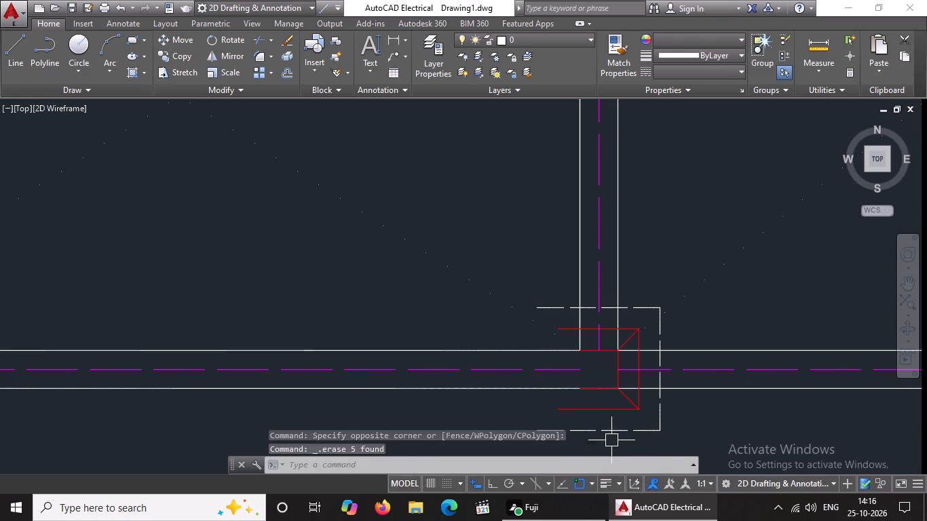
{"action": "scroll", "coordinate": [617, 311], "scroll_direction": "down", "scroll_amount": 3}
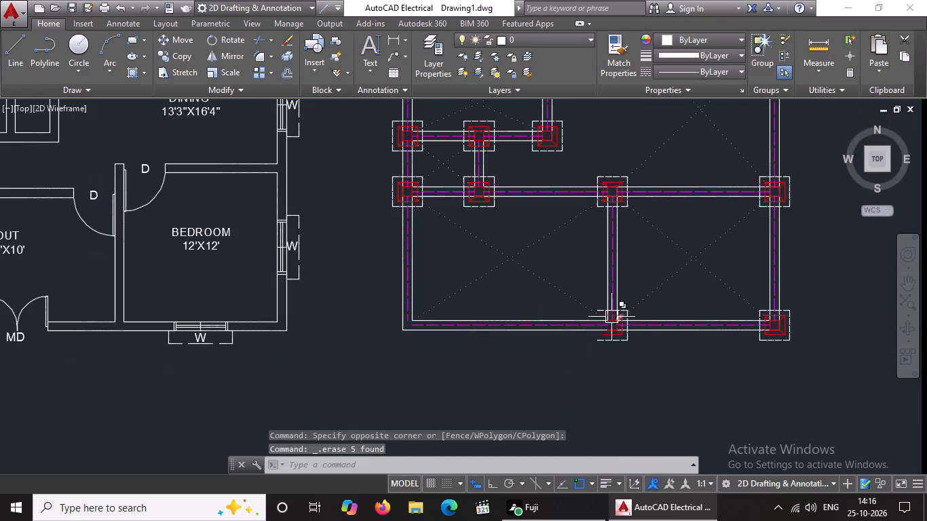
{"action": "scroll", "coordinate": [611, 317], "scroll_direction": "up", "scroll_amount": 2}
{"action": "left_click", "coordinate": [548, 264]}
{"action": "left_click", "coordinate": [669, 405]}
{"action": "key", "text": "Delete"}
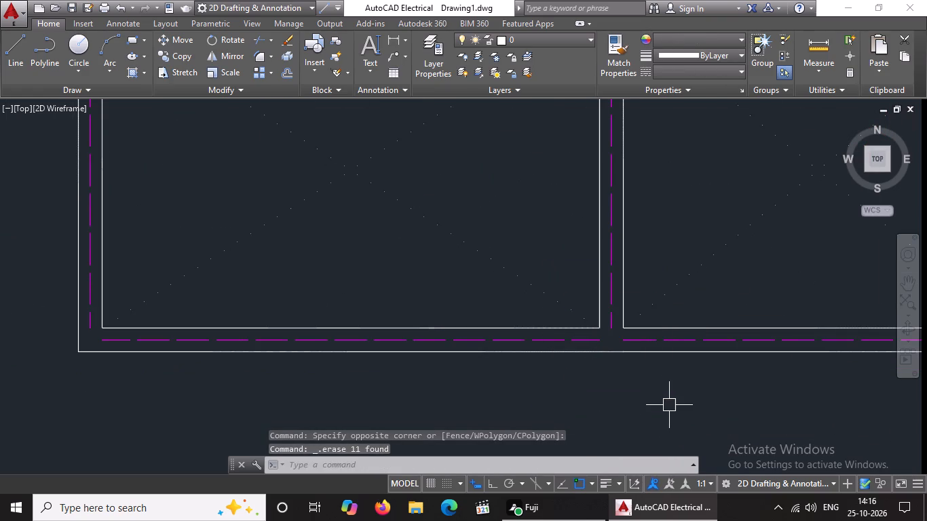
Erase the footing at the foundation plan's bottom-right corner.
{"action": "scroll", "coordinate": [669, 400], "scroll_direction": "down", "scroll_amount": 3}
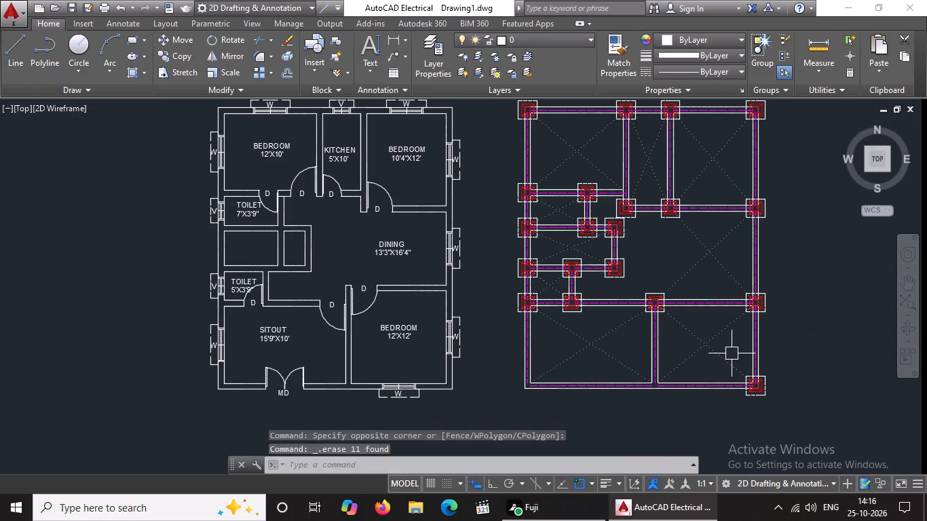
{"action": "left_click", "coordinate": [733, 348]}
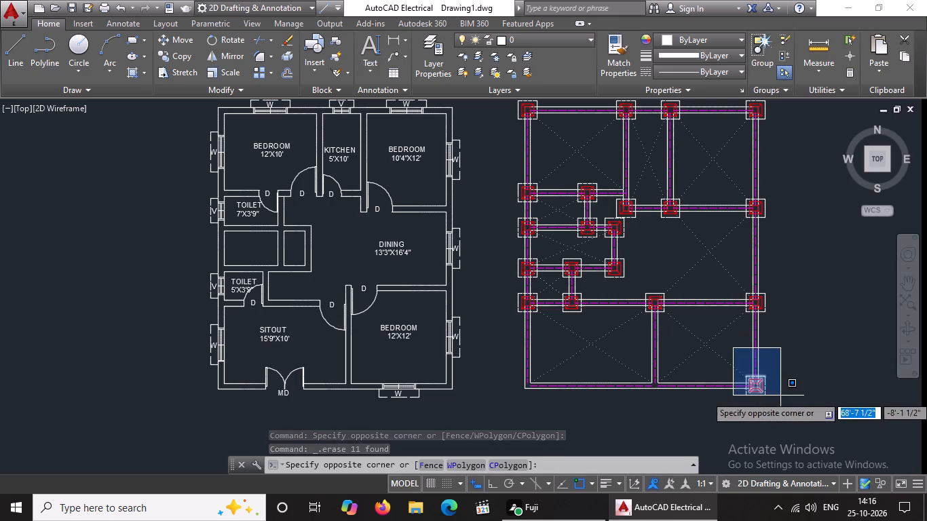
{"action": "left_click", "coordinate": [786, 402]}
{"action": "key", "text": "Delete"}
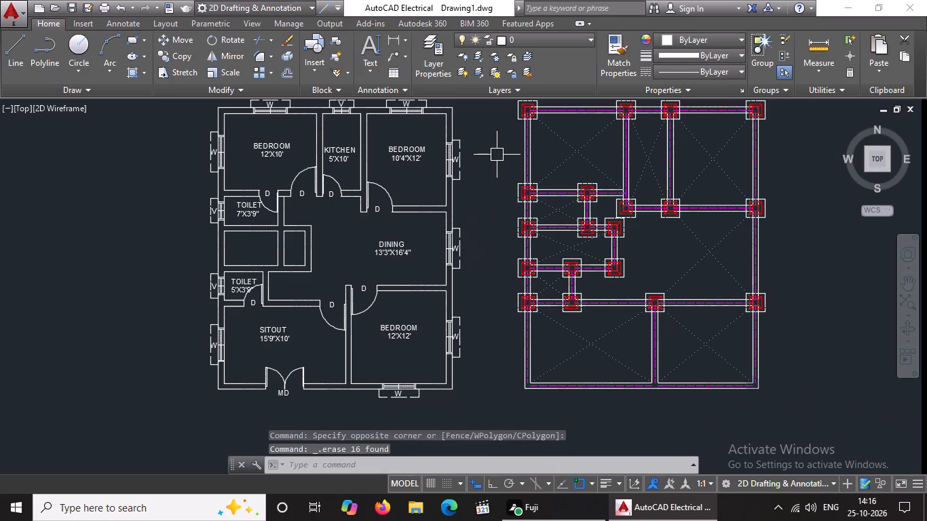
Erase the two leftmost footings on the long horizontal wall above the foundation plan's bottom rooms.
{"action": "left_click_drag", "start_coordinate": [504, 274], "coordinate": [504, 280]}
{"action": "left_click", "coordinate": [550, 335]}
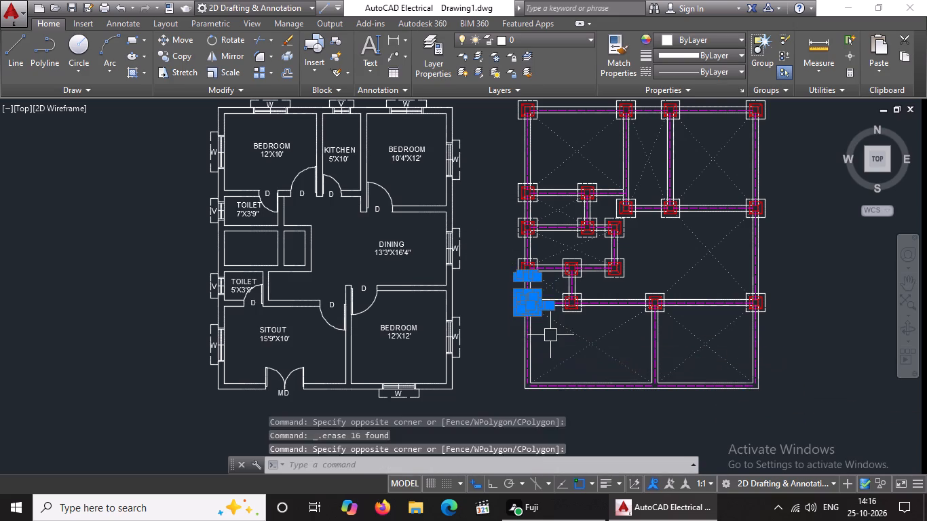
{"action": "key", "text": "Delete"}
{"action": "left_click_drag", "start_coordinate": [552, 285], "coordinate": [557, 292]}
{"action": "key", "text": "Delete"}
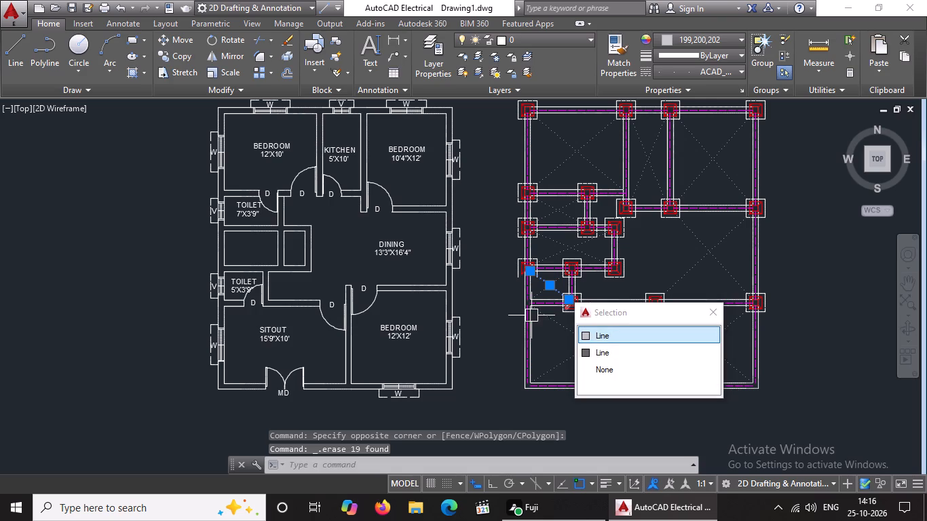
{"action": "key", "text": "Escape"}
{"action": "scroll", "coordinate": [618, 309], "scroll_direction": "up", "scroll_amount": 2}
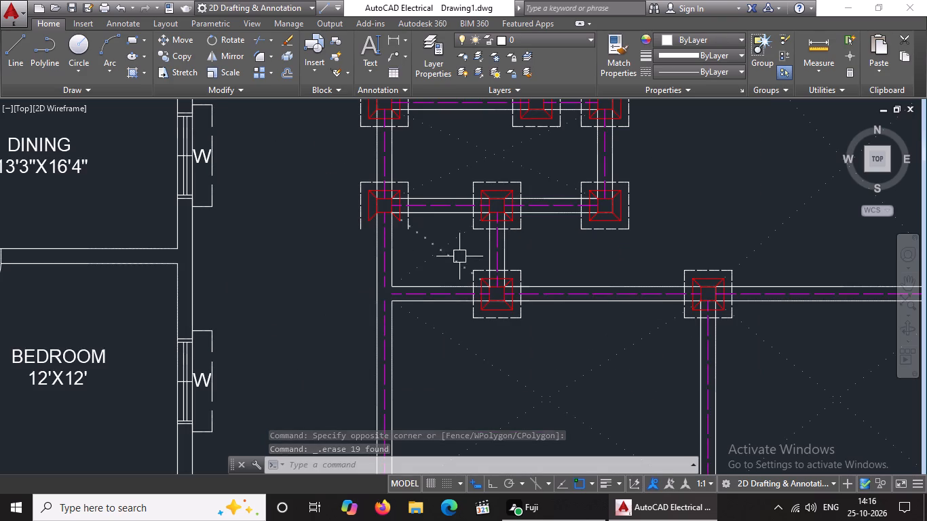
{"action": "left_click_drag", "start_coordinate": [469, 244], "coordinate": [468, 258]}
{"action": "left_click", "coordinate": [561, 337]}
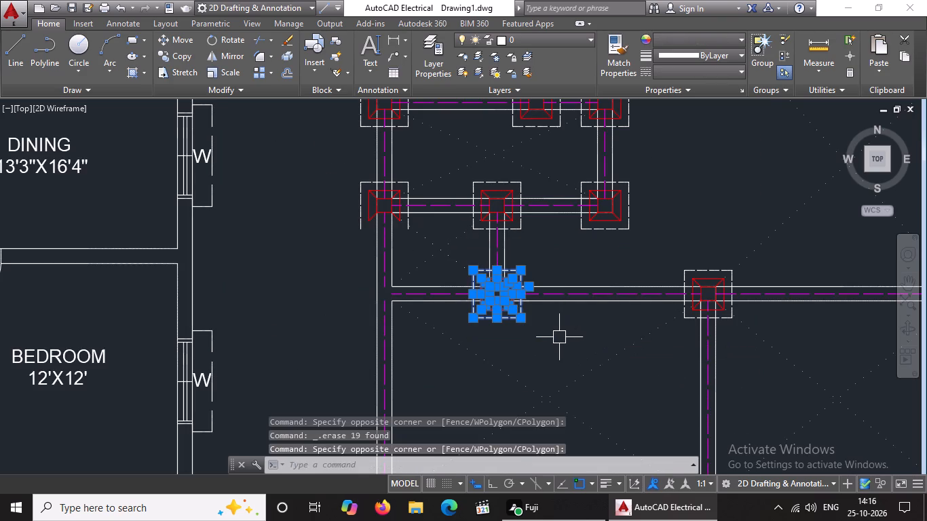
{"action": "key", "text": "Delete"}
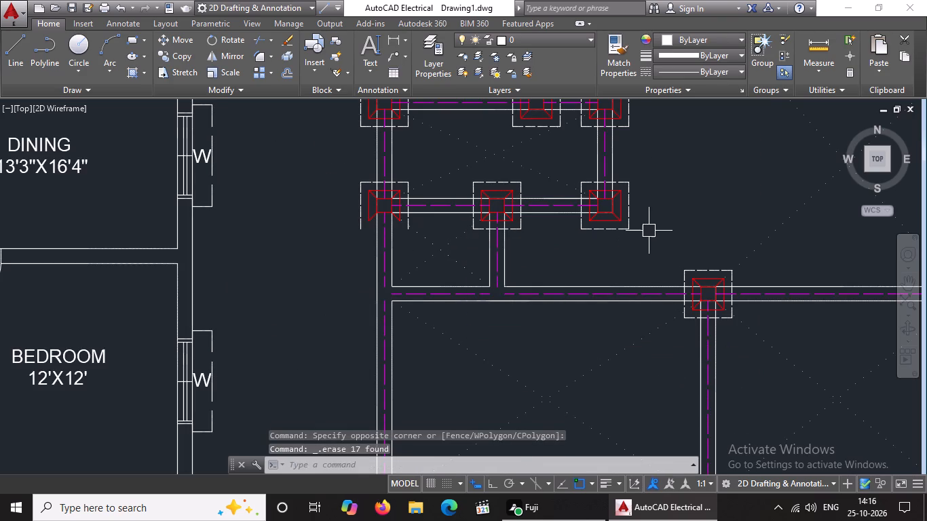
Erase the two remaining footings on the wall above the bottom rooms, at the partition junction and right end.
{"action": "left_click", "coordinate": [652, 227]}
{"action": "left_click", "coordinate": [751, 331]}
{"action": "key", "text": "Delete"}
{"action": "scroll", "coordinate": [730, 332], "scroll_direction": "down", "scroll_amount": 5}
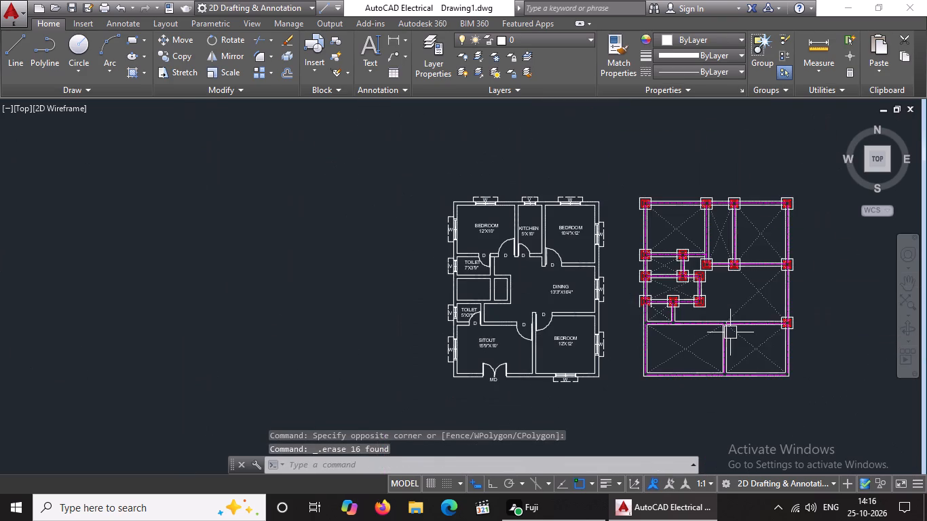
{"action": "scroll", "coordinate": [768, 308], "scroll_direction": "up", "scroll_amount": 3}
{"action": "left_click_drag", "start_coordinate": [791, 268], "coordinate": [791, 280]}
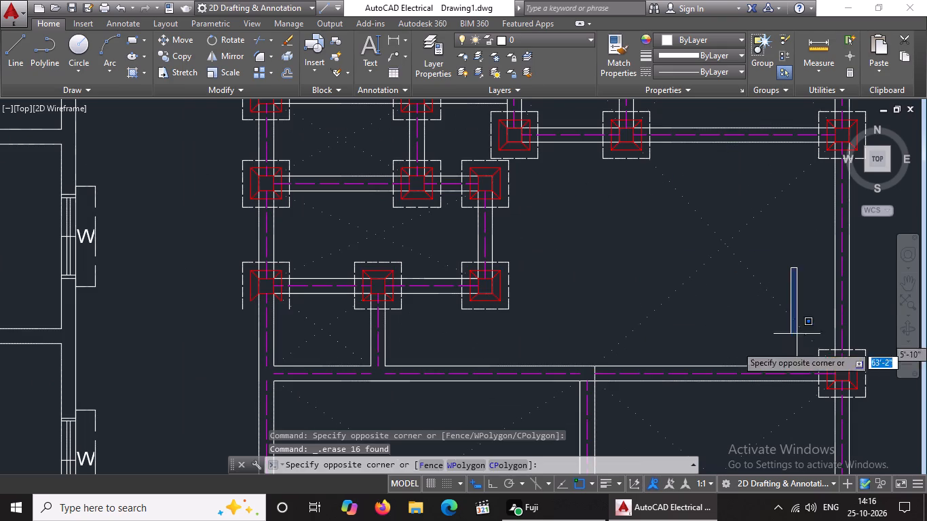
{"action": "scroll", "coordinate": [862, 402], "scroll_direction": "down", "scroll_amount": 5}
{"action": "left_click", "coordinate": [879, 415]}
{"action": "key", "text": "Delete"}
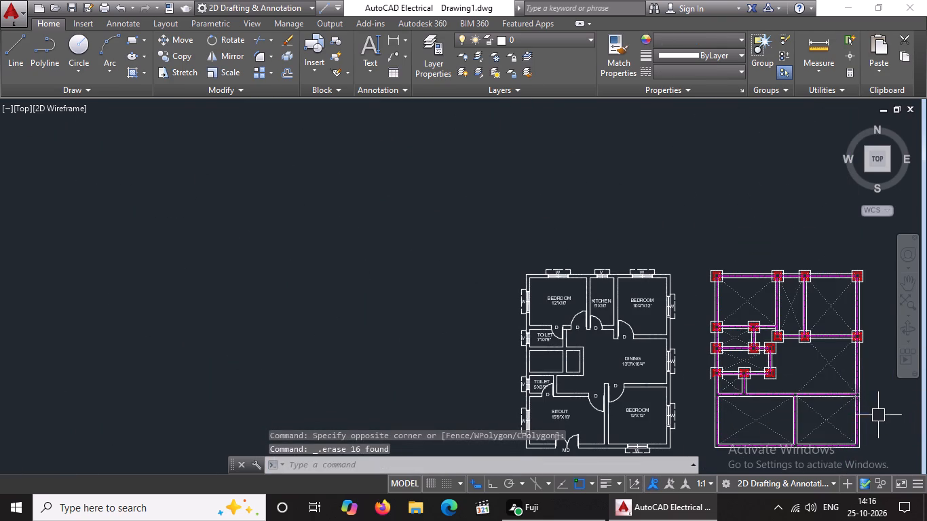
Erase the row of three footings above the small lower-left room, together with the wall lines enclosed between them.
{"action": "scroll", "coordinate": [806, 401], "scroll_direction": "up", "scroll_amount": 3}
{"action": "left_click_drag", "start_coordinate": [336, 226], "coordinate": [345, 235]}
{"action": "left_click", "coordinate": [689, 348]}
{"action": "key", "text": "Delete"}
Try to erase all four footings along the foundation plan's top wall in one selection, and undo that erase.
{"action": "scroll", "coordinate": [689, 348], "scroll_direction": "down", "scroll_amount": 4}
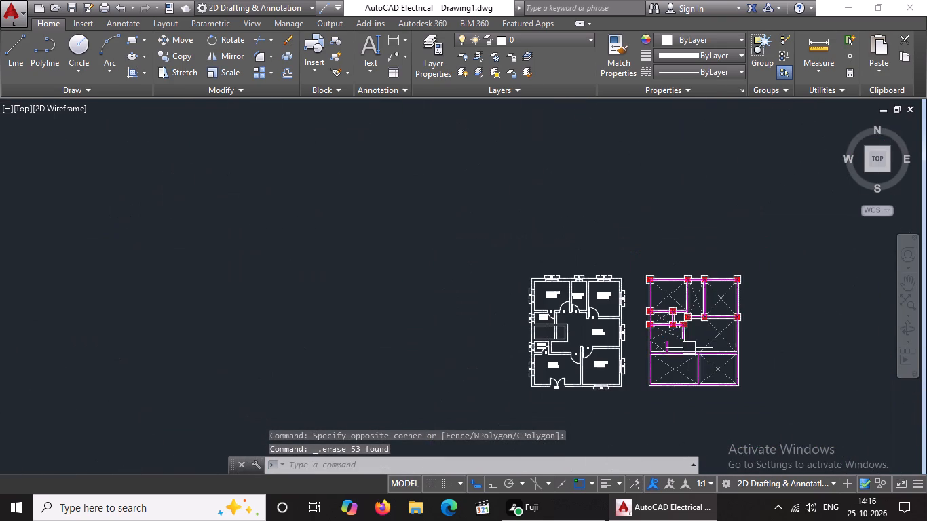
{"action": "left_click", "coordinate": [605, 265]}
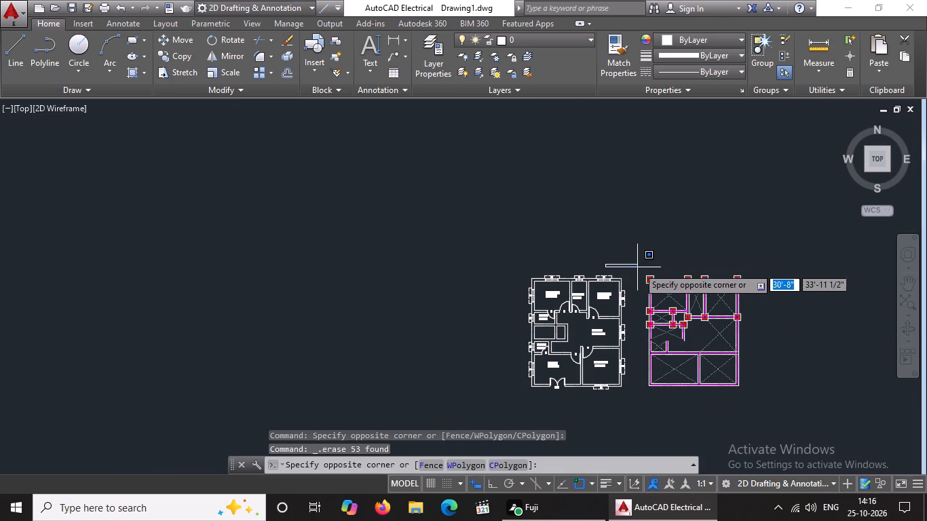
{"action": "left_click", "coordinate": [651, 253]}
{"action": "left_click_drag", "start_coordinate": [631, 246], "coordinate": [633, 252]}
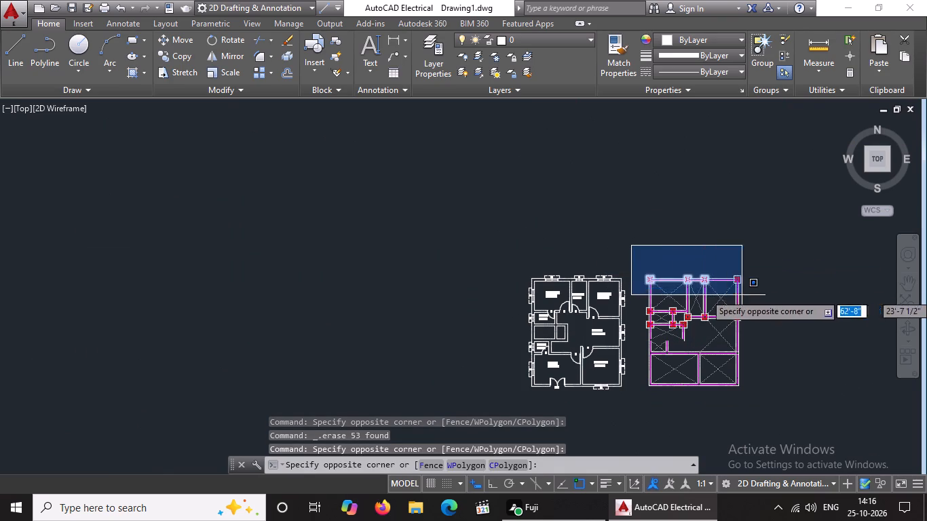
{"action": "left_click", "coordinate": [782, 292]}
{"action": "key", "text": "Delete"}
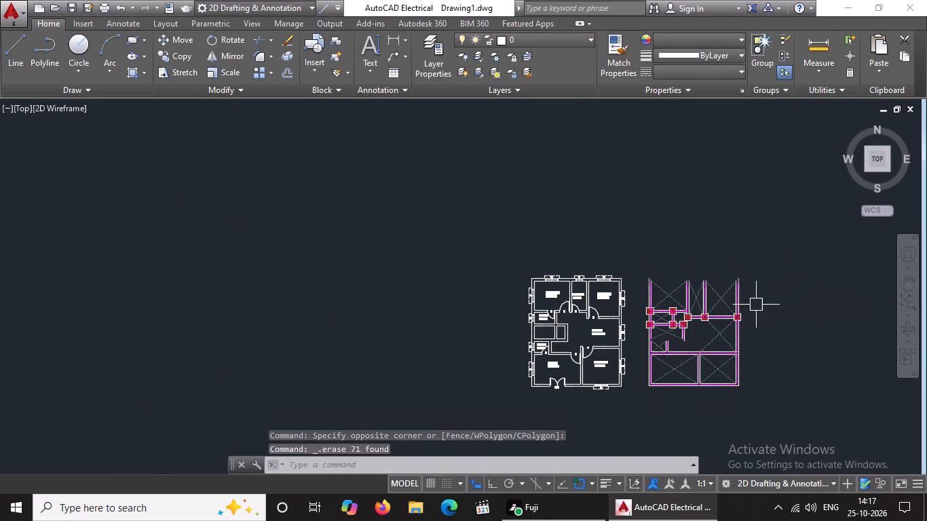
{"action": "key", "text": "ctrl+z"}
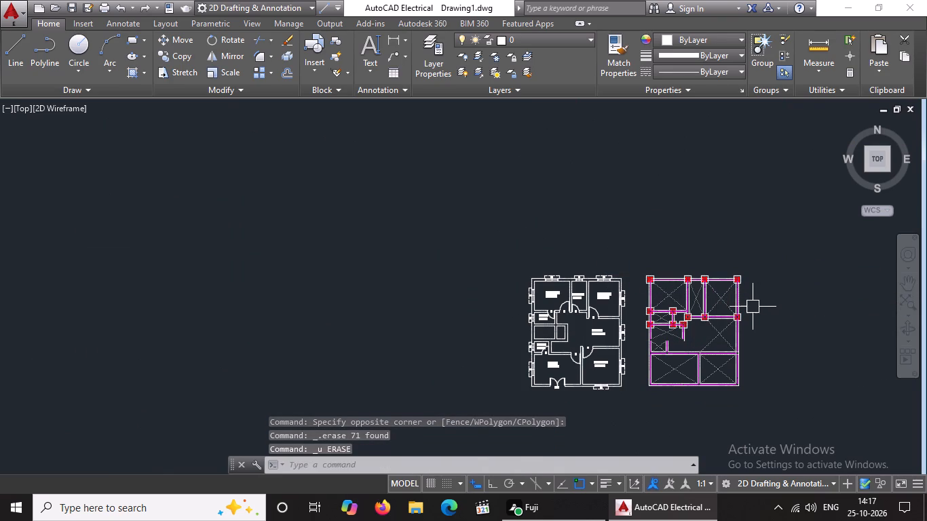
Erase the foundation plan's top-left corner footing and the footing at the next junction along the top wall.
{"action": "scroll", "coordinate": [671, 244], "scroll_direction": "up", "scroll_amount": 2}
{"action": "left_click_drag", "start_coordinate": [588, 284], "coordinate": [594, 301]}
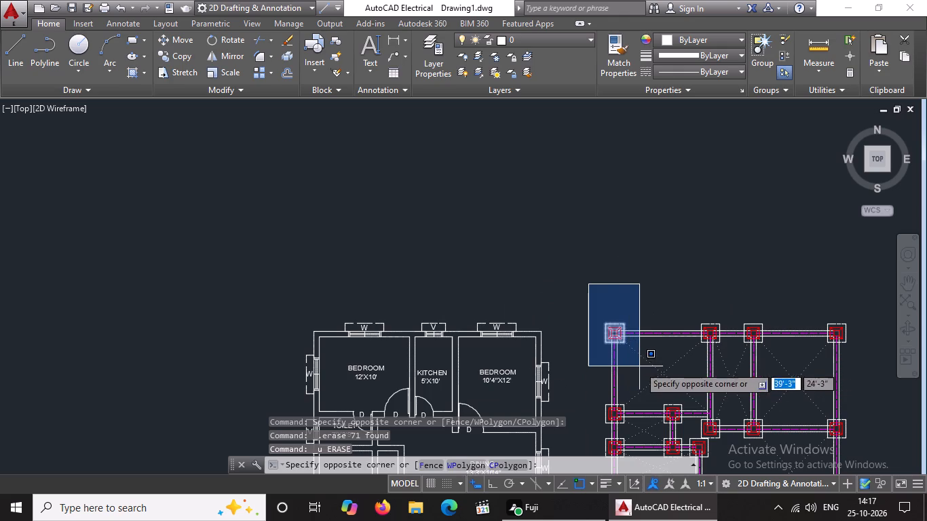
{"action": "left_click", "coordinate": [639, 364]}
{"action": "key", "text": "Delete"}
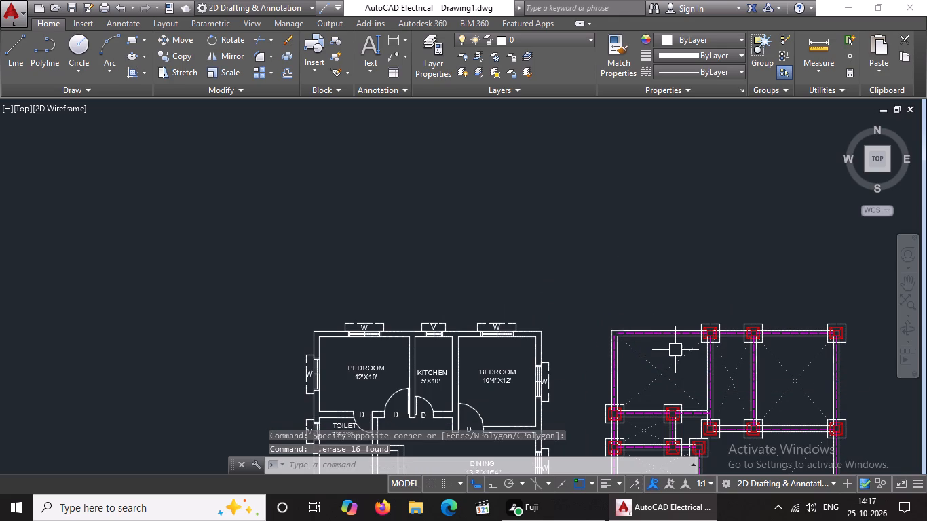
{"action": "left_click", "coordinate": [684, 309]}
{"action": "left_click", "coordinate": [724, 348]}
{"action": "key", "text": "Delete"}
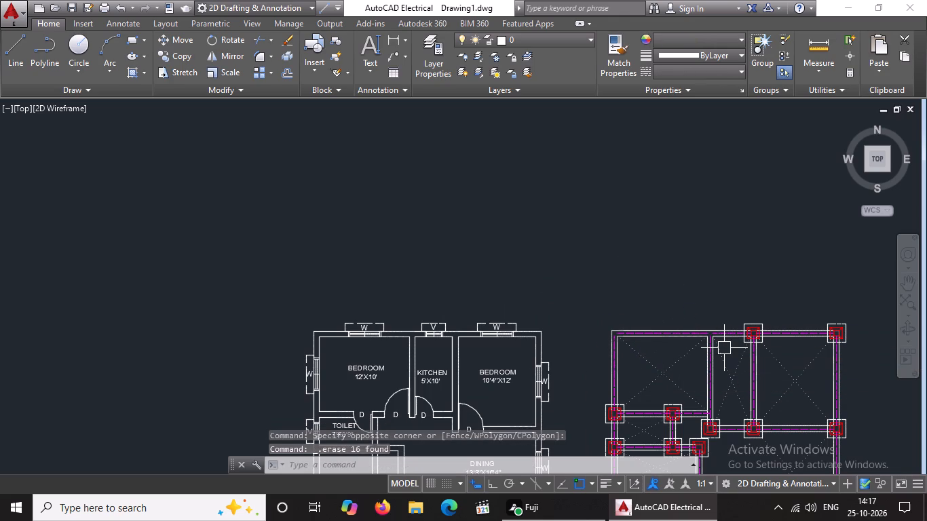
{"action": "key", "text": "Escape"}
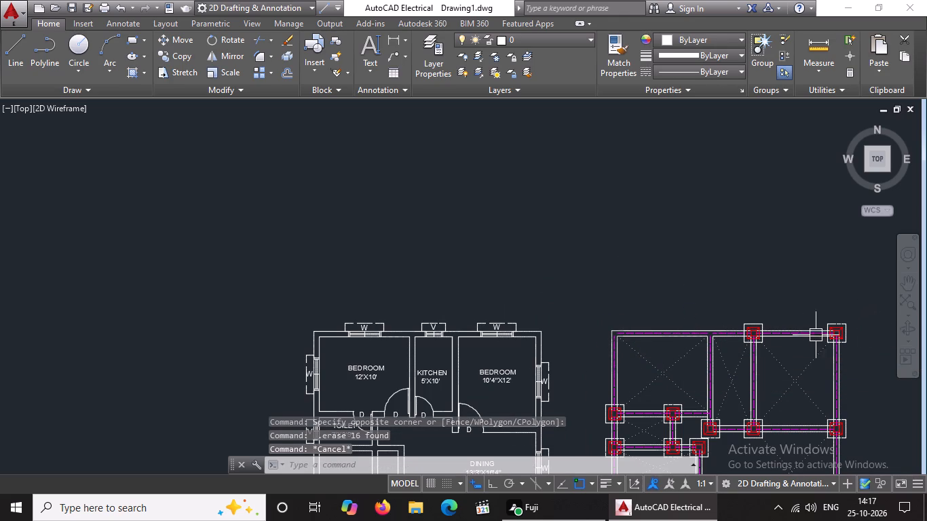
Erase the top-wall footing between the narrow top-middle room and the top-right room.
{"action": "scroll", "coordinate": [772, 346], "scroll_direction": "down", "scroll_amount": 3}
{"action": "scroll", "coordinate": [773, 347], "scroll_direction": "up", "scroll_amount": 3}
{"action": "scroll", "coordinate": [773, 341], "scroll_direction": "down", "scroll_amount": 4}
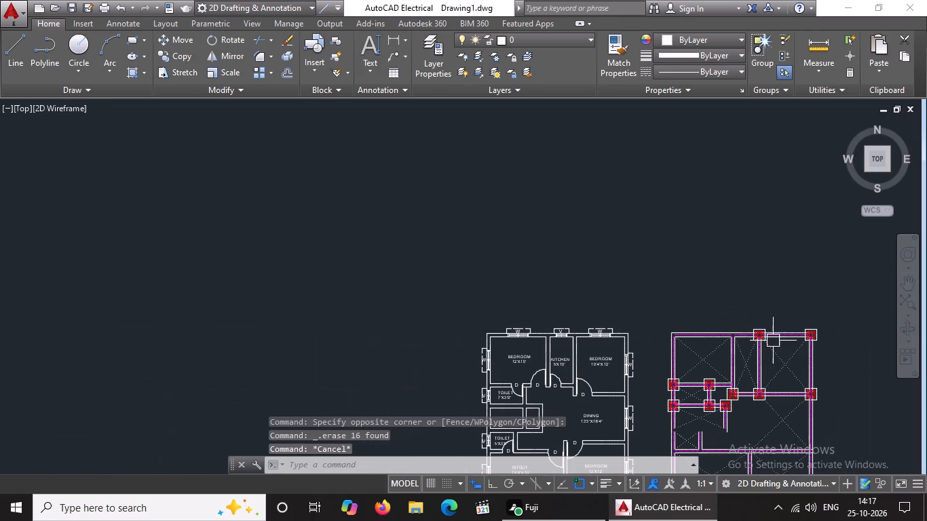
{"action": "scroll", "coordinate": [773, 345], "scroll_direction": "down", "scroll_amount": 5}
{"action": "middle_click_drag", "start_coordinate": [693, 309], "coordinate": [524, 263]}
{"action": "scroll", "coordinate": [584, 332], "scroll_direction": "up", "scroll_amount": 1}
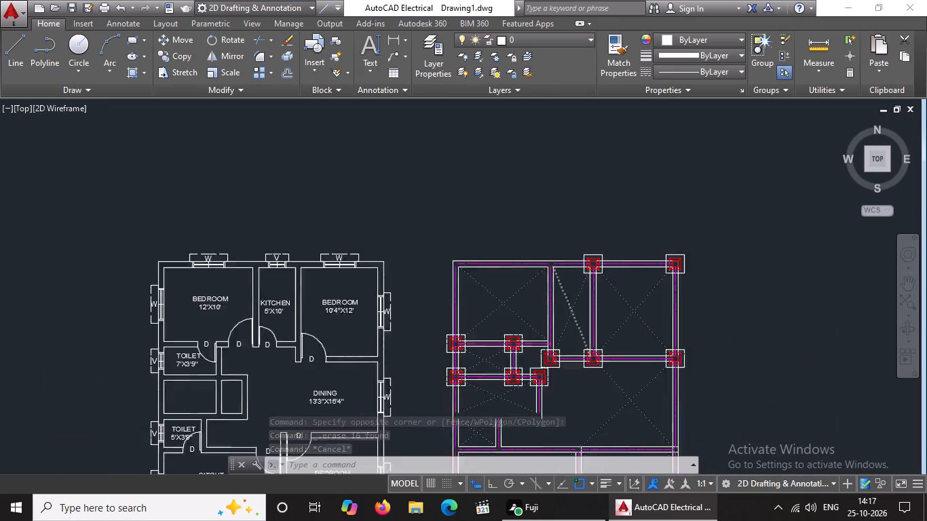
{"action": "scroll", "coordinate": [584, 326], "scroll_direction": "up", "scroll_amount": 1}
{"action": "left_click_drag", "start_coordinate": [553, 188], "coordinate": [556, 199]}
{"action": "left_click", "coordinate": [631, 256]}
{"action": "key", "text": "Delete"}
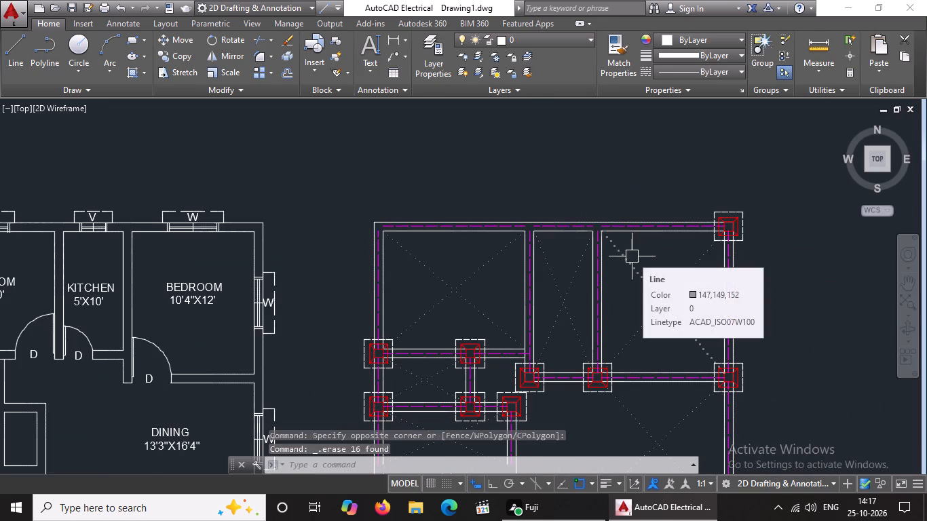
Erase the footing at the foundation plan's top-right corner.
{"action": "left_click_drag", "start_coordinate": [680, 170], "coordinate": [706, 223]}
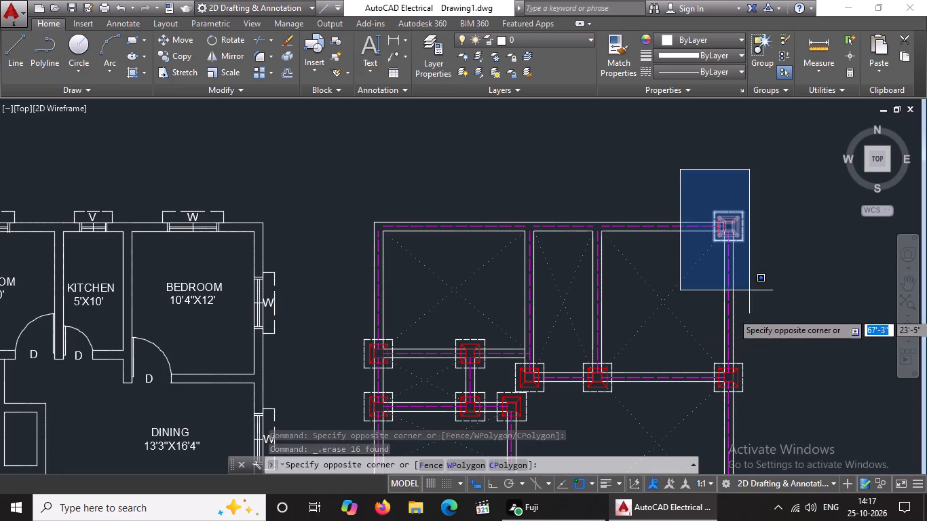
{"action": "left_click", "coordinate": [822, 295]}
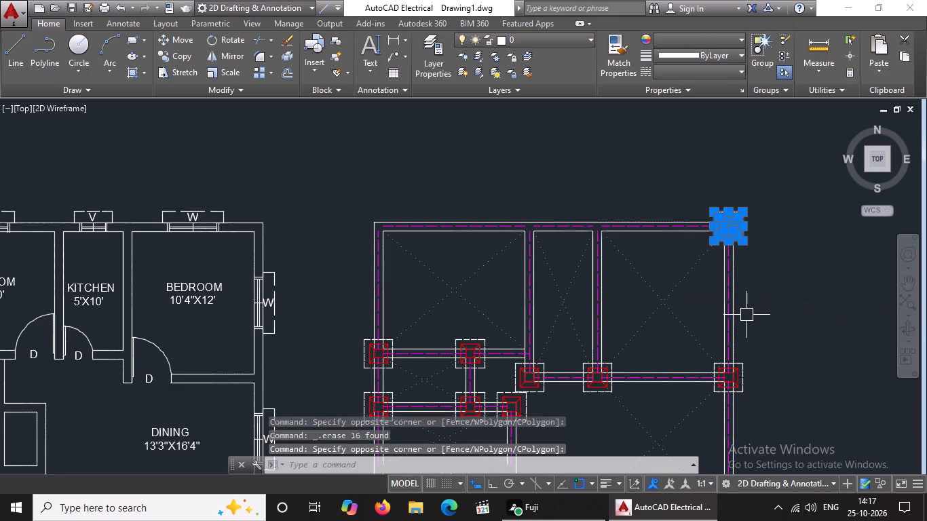
{"action": "key", "text": "Delete"}
Erase the two left-wall footings below the top-left room, together with the wall lines enclosed between them.
{"action": "middle_click_drag", "start_coordinate": [654, 366], "coordinate": [635, 261]}
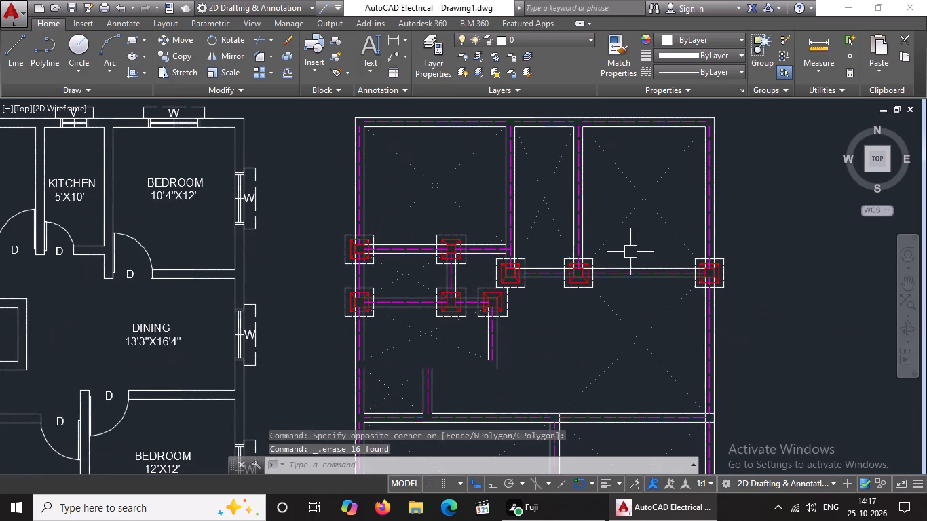
{"action": "left_click_drag", "start_coordinate": [316, 209], "coordinate": [318, 216]}
{"action": "left_click", "coordinate": [387, 349]}
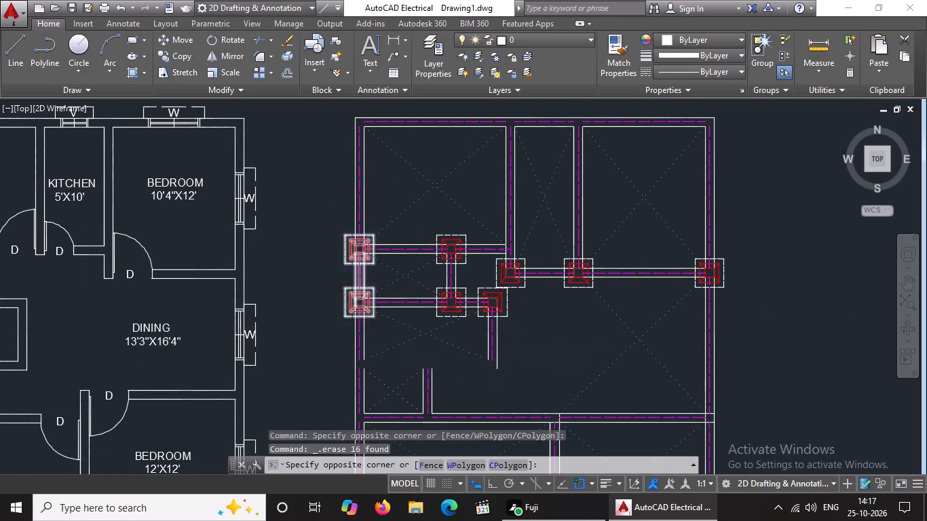
{"action": "key", "text": "Delete"}
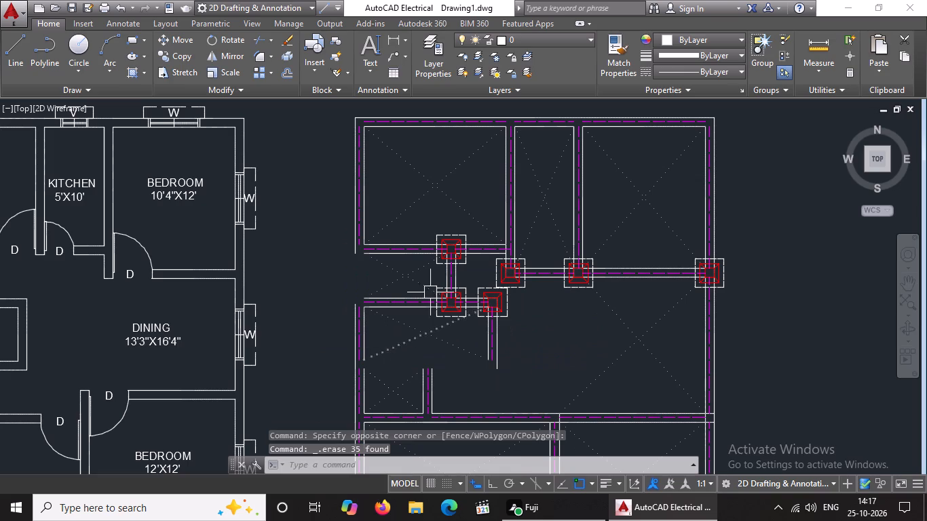
Erase the six remaining footings across the middle of the foundation plan in one selection, including the wall and centerline segments enclosed with them.
{"action": "left_click", "coordinate": [417, 219]}
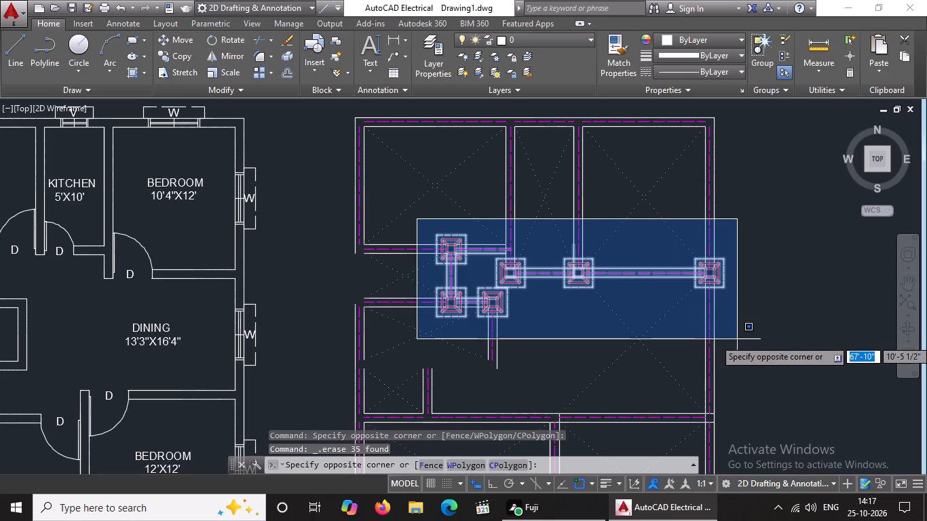
{"action": "left_click", "coordinate": [737, 339]}
{"action": "key", "text": "Delete"}
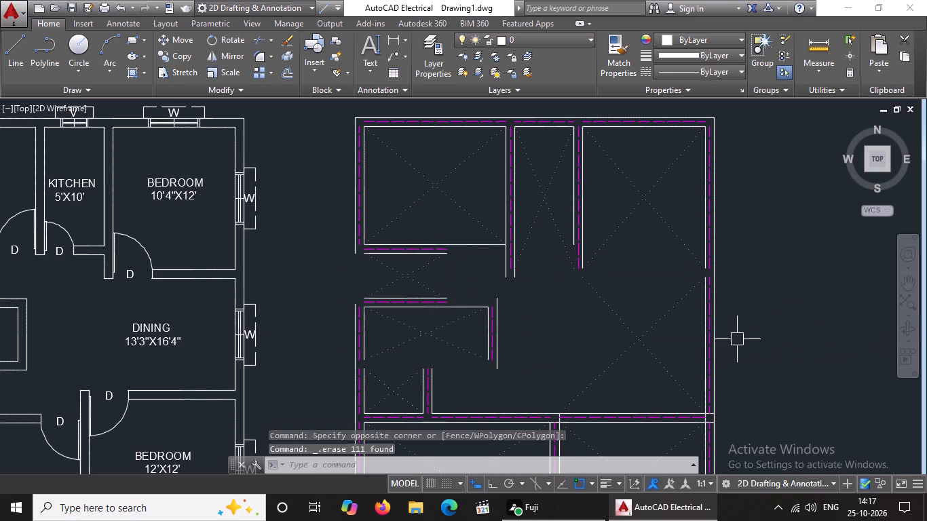
Extend the magenta centerlines of the left and bottom walls until they meet at the foundation plan's bottom-left corner.
{"action": "scroll", "coordinate": [536, 350], "scroll_direction": "down", "scroll_amount": 2}
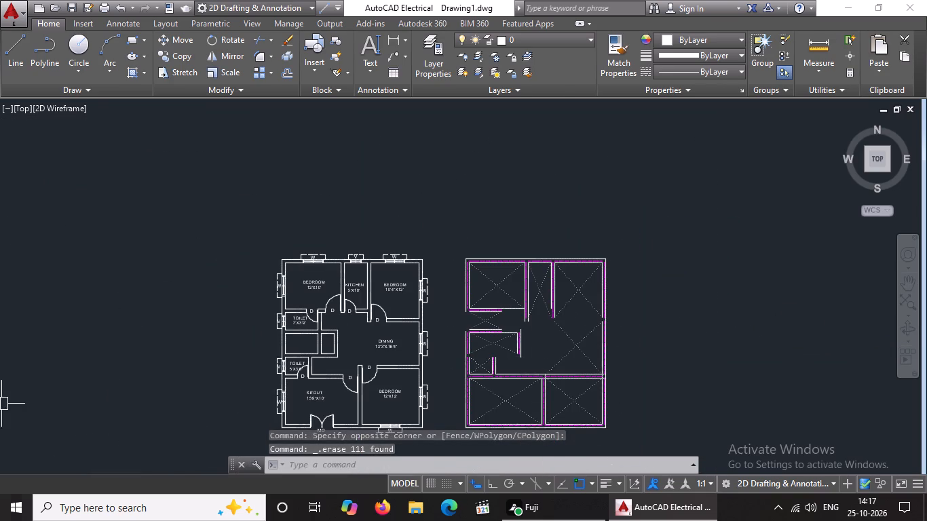
{"action": "scroll", "coordinate": [537, 399], "scroll_direction": "up", "scroll_amount": 2}
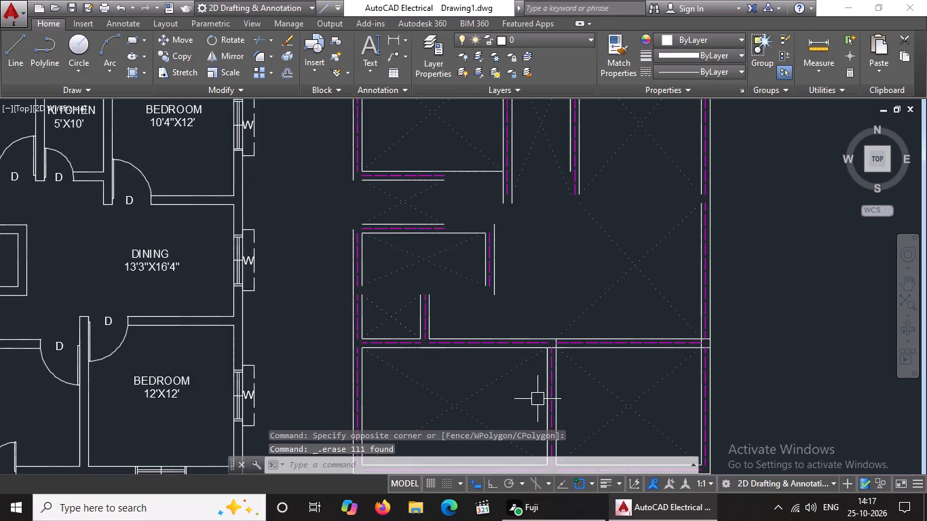
{"action": "middle_click_drag", "start_coordinate": [533, 330], "coordinate": [533, 247]}
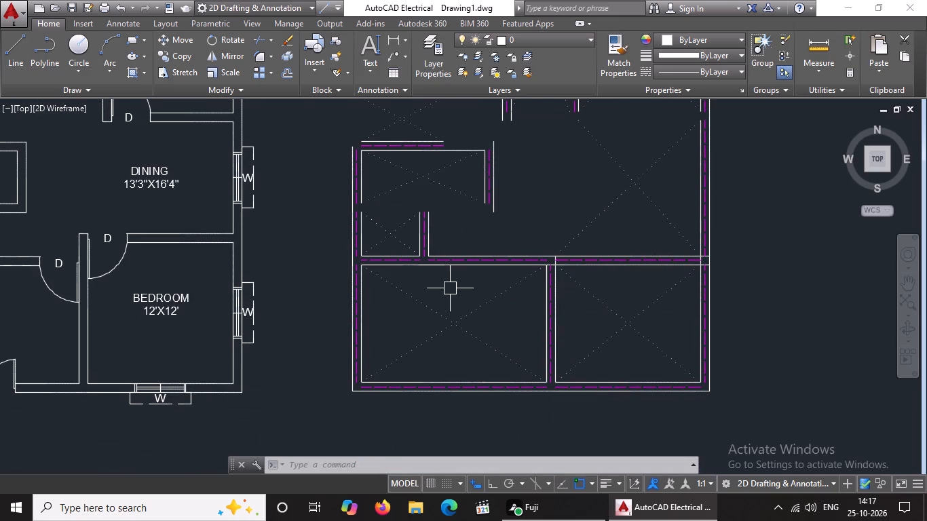
{"action": "middle_click_drag", "start_coordinate": [445, 294], "coordinate": [407, 403]}
{"action": "scroll", "coordinate": [428, 314], "scroll_direction": "down", "scroll_amount": 1}
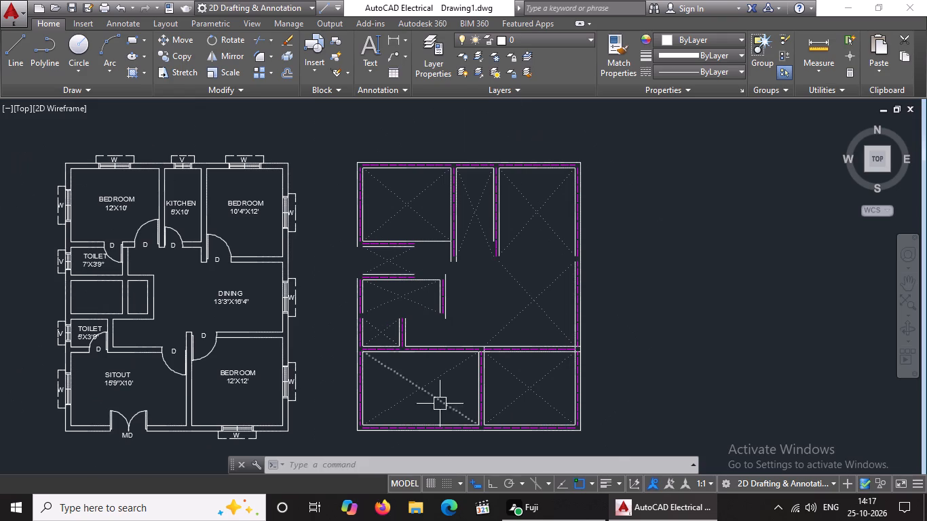
{"action": "scroll", "coordinate": [379, 450], "scroll_direction": "up", "scroll_amount": 3}
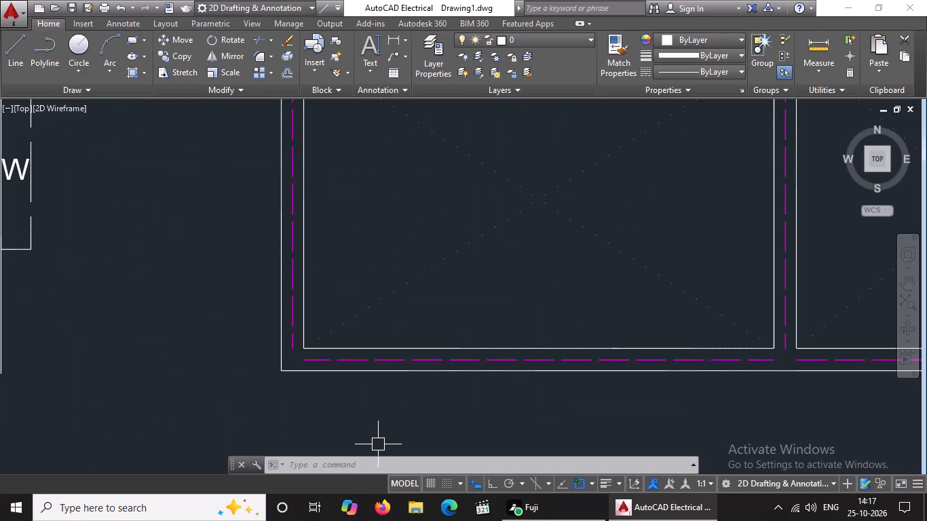
{"action": "key", "text": "Escape"}
{"action": "type", "text": "EX"}
{"action": "key", "text": "space"}
{"action": "key", "text": "space"}
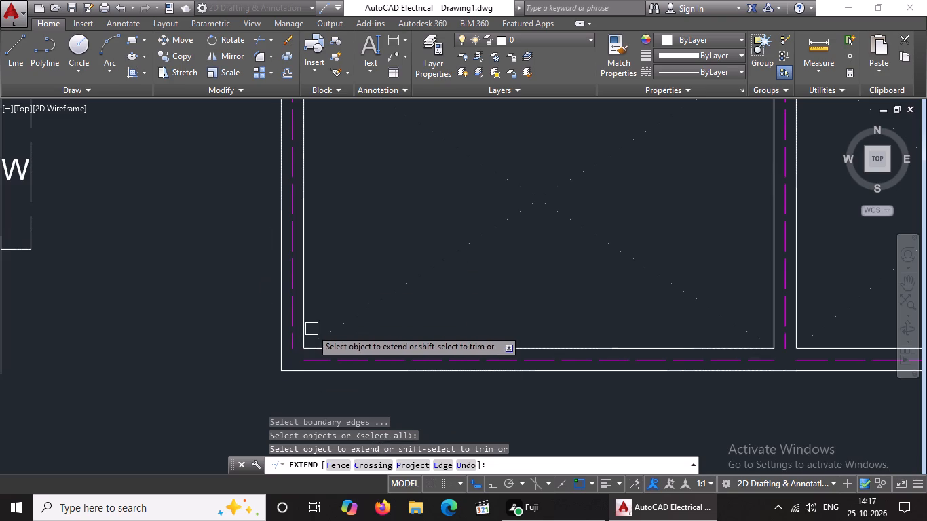
{"action": "left_click", "coordinate": [291, 328]}
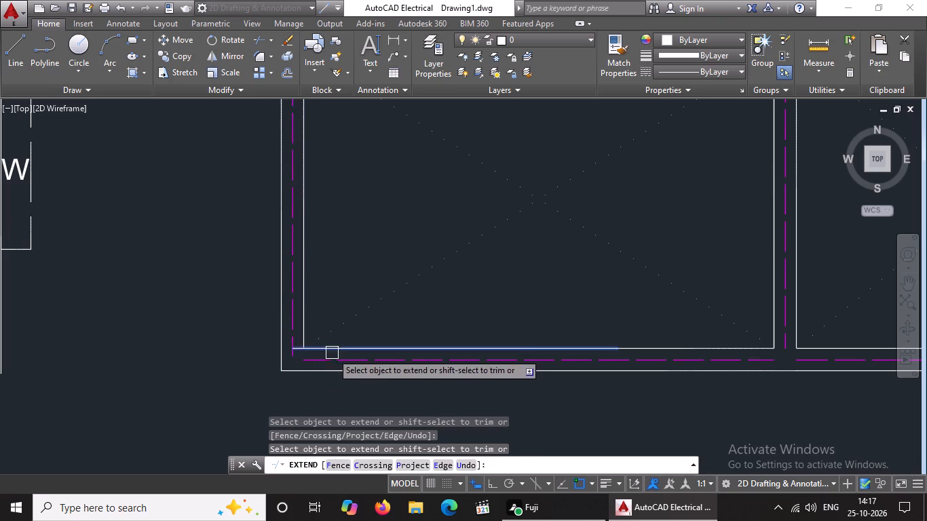
{"action": "left_click", "coordinate": [332, 358]}
Extend the centerlines to meet where the partition between the two bottom rooms joins the bottom wall.
{"action": "scroll", "coordinate": [337, 351], "scroll_direction": "down", "scroll_amount": 3}
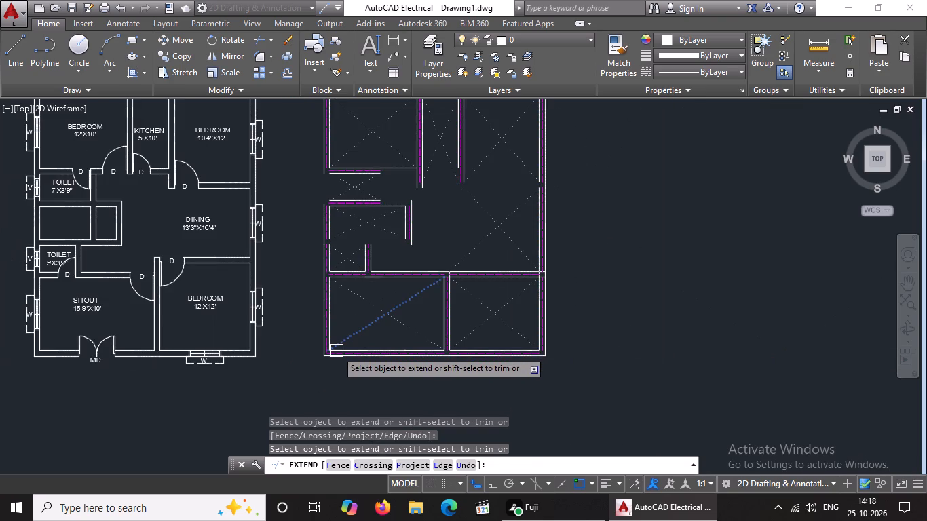
{"action": "scroll", "coordinate": [451, 368], "scroll_direction": "up", "scroll_amount": 5}
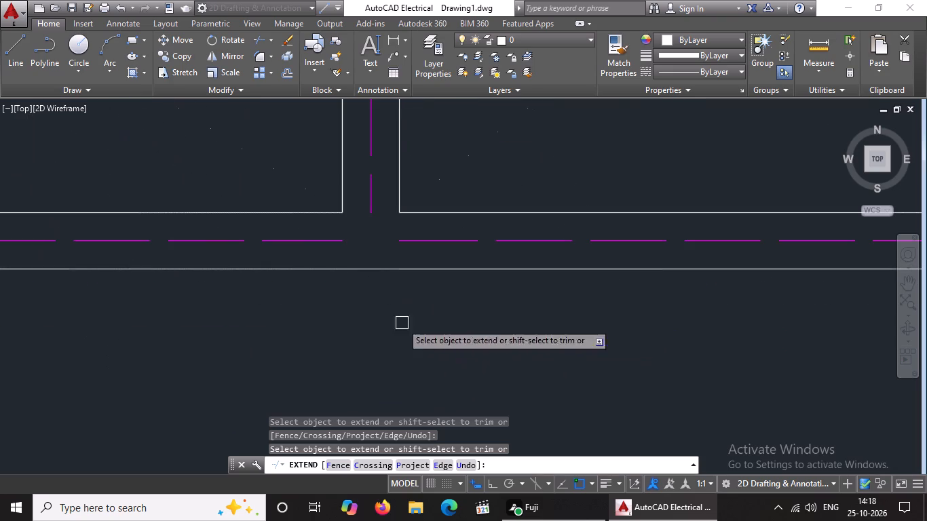
{"action": "left_click", "coordinate": [328, 240]}
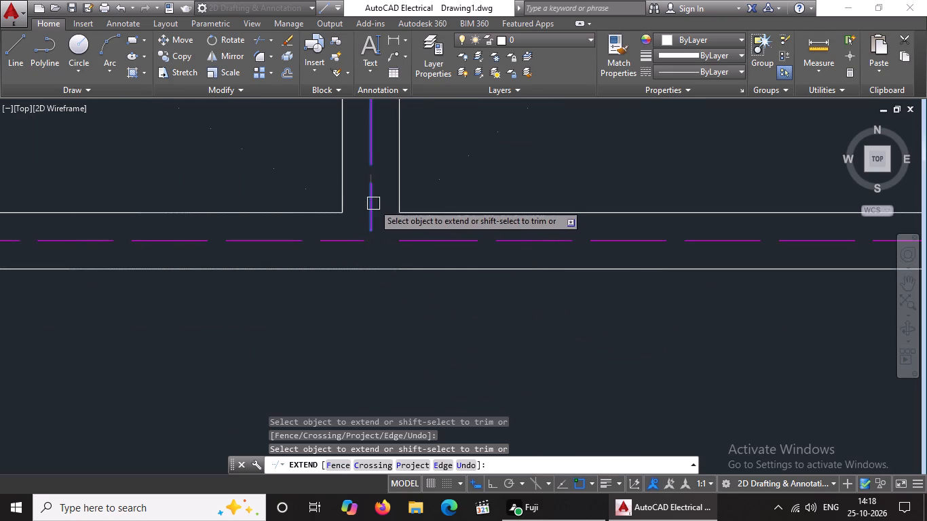
{"action": "left_click", "coordinate": [373, 204]}
{"action": "left_click", "coordinate": [415, 239]}
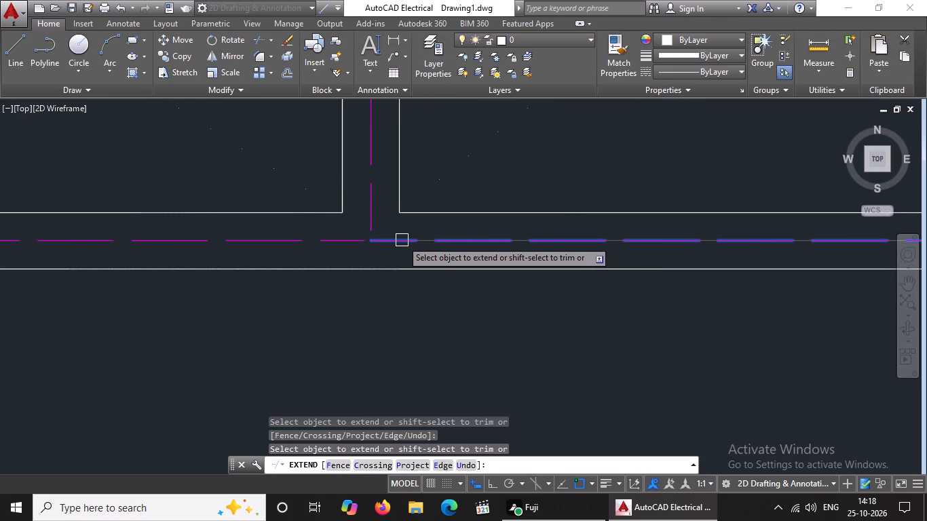
{"action": "left_click", "coordinate": [370, 213]}
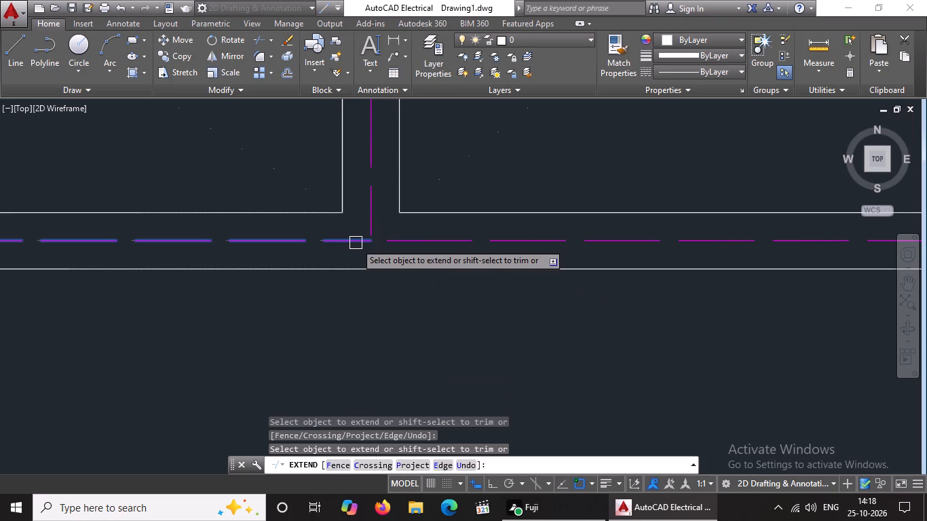
{"action": "left_click", "coordinate": [356, 243]}
{"action": "left_click", "coordinate": [398, 244]}
Extend the bottom-wall and right-wall centerlines to meet at the foundation plan's bottom-right corner.
{"action": "scroll", "coordinate": [393, 244], "scroll_direction": "down", "scroll_amount": 2}
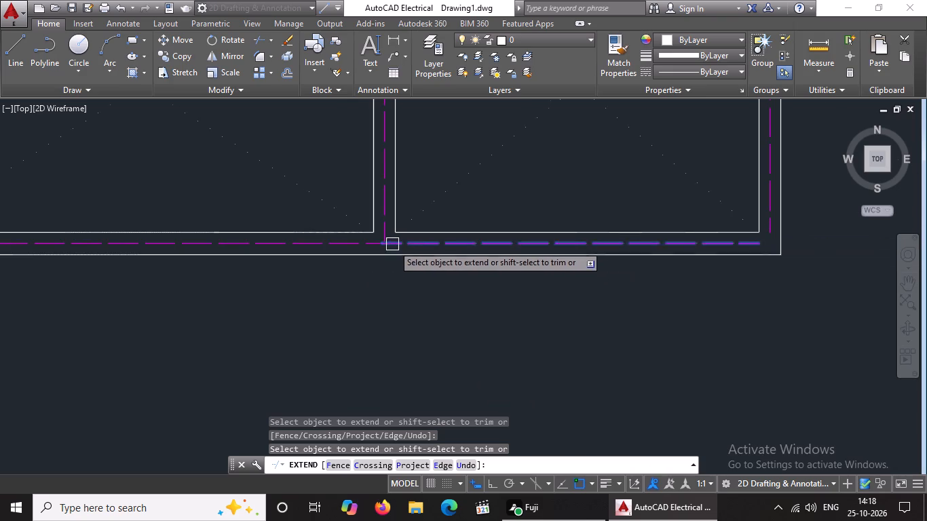
{"action": "left_click", "coordinate": [761, 242]}
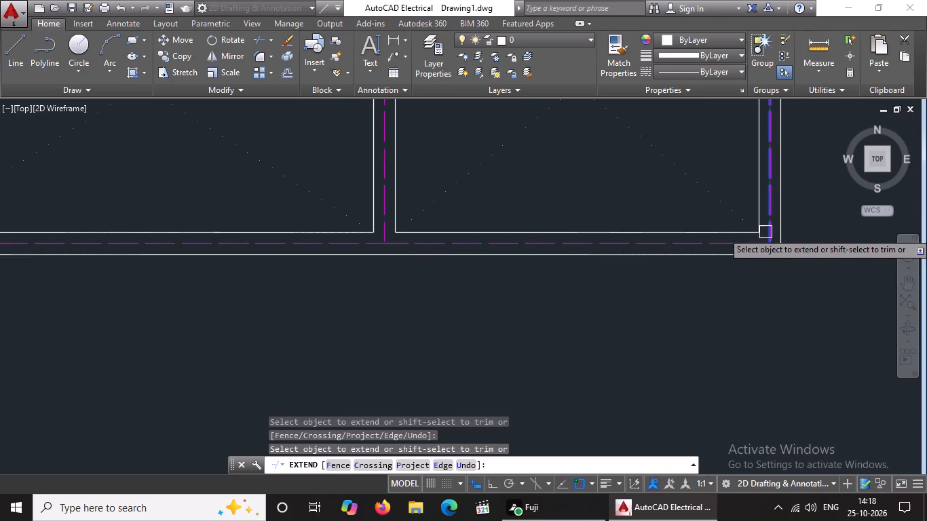
{"action": "left_click", "coordinate": [768, 223]}
Extend the centerlines to meet where the partition between the two bottom rooms joins the horizontal wall above them.
{"action": "scroll", "coordinate": [689, 237], "scroll_direction": "down", "scroll_amount": 3}
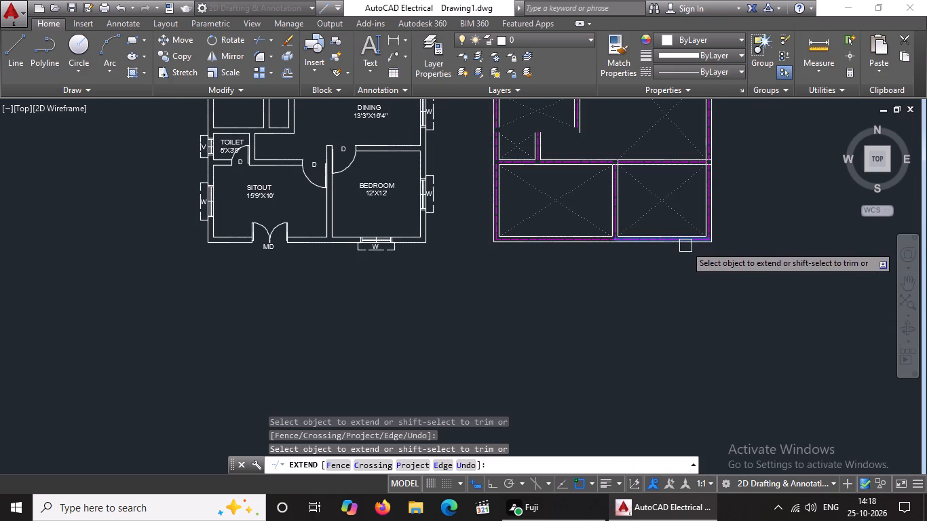
{"action": "scroll", "coordinate": [702, 147], "scroll_direction": "up", "scroll_amount": 2}
{"action": "scroll", "coordinate": [496, 197], "scroll_direction": "up", "scroll_amount": 2}
{"action": "left_click", "coordinate": [428, 168]}
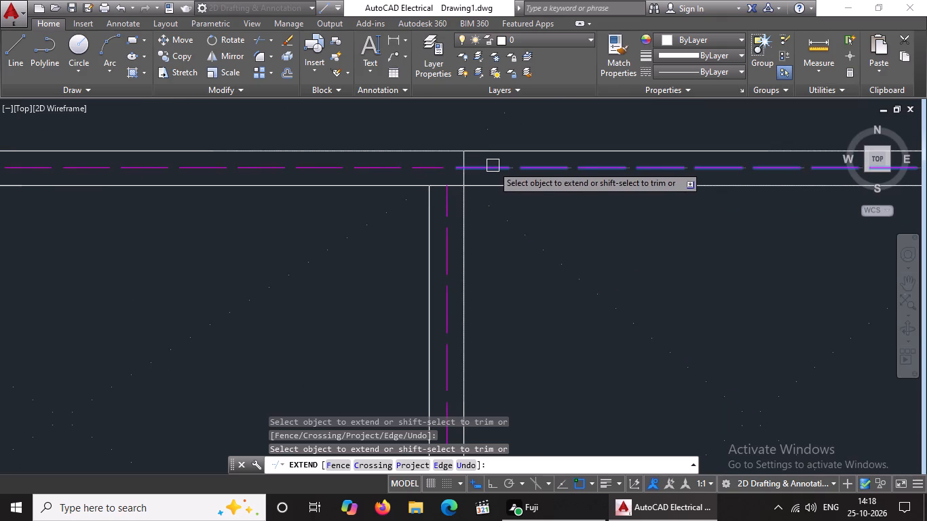
{"action": "left_click", "coordinate": [486, 168]}
{"action": "left_click", "coordinate": [447, 209]}
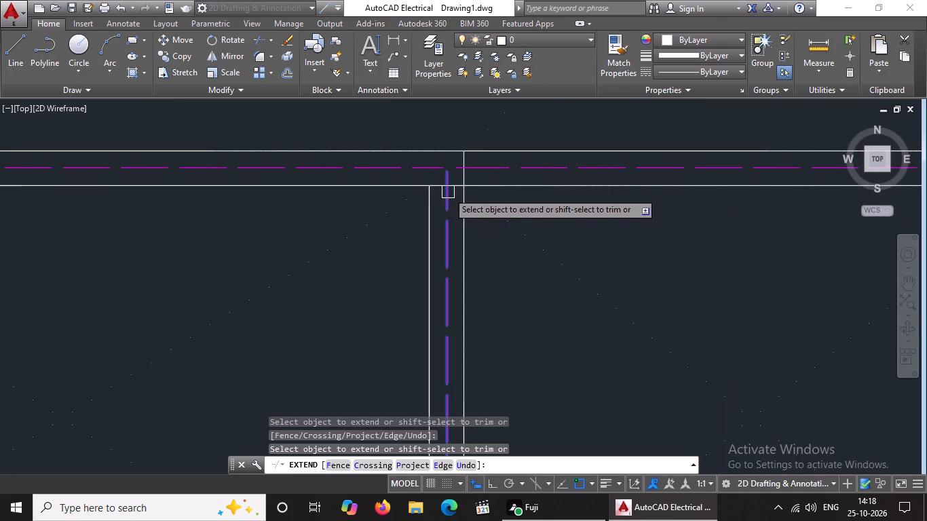
{"action": "left_click", "coordinate": [449, 191]}
{"action": "left_click", "coordinate": [483, 170]}
Extend the centerlines to meet where the horizontal wall above the bottom rooms joins the left outer wall.
{"action": "scroll", "coordinate": [431, 235], "scroll_direction": "down", "scroll_amount": 4}
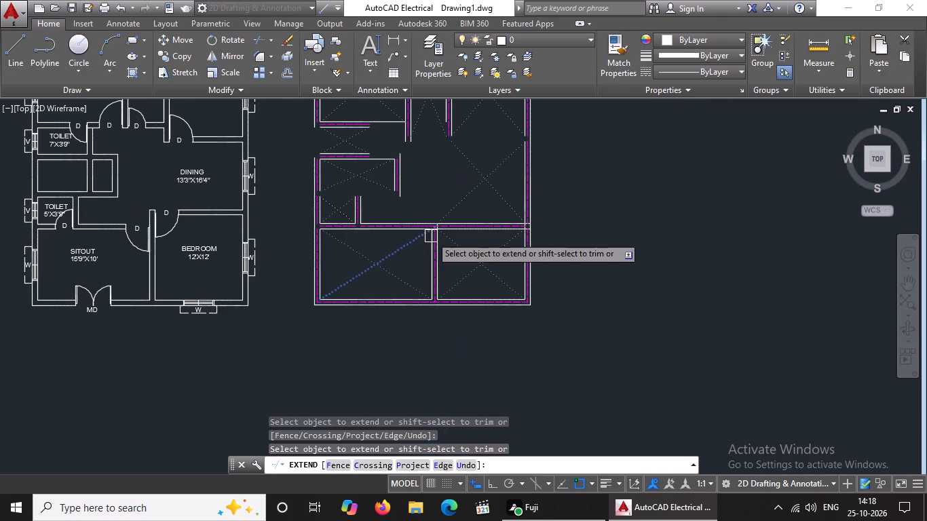
{"action": "scroll", "coordinate": [343, 224], "scroll_direction": "up", "scroll_amount": 3}
{"action": "scroll", "coordinate": [233, 249], "scroll_direction": "up", "scroll_amount": 2}
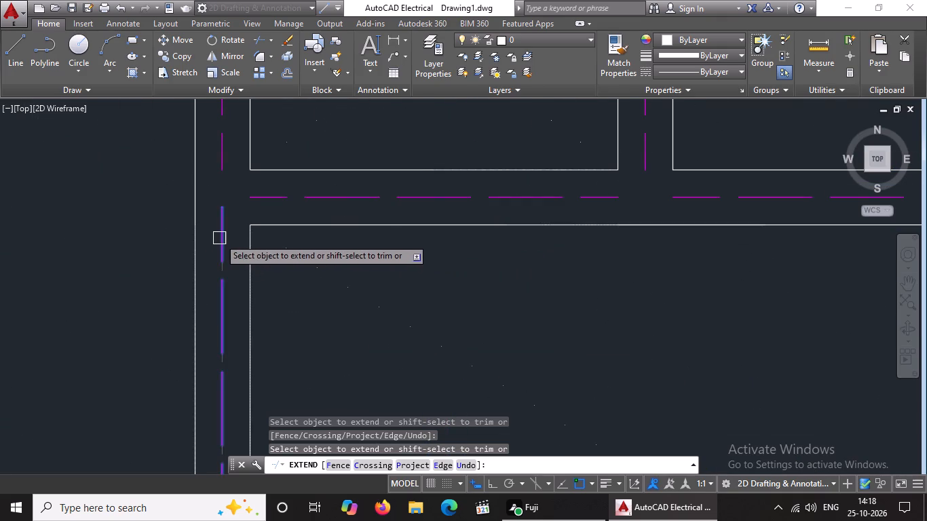
{"action": "left_click", "coordinate": [220, 237]}
{"action": "left_click", "coordinate": [278, 200]}
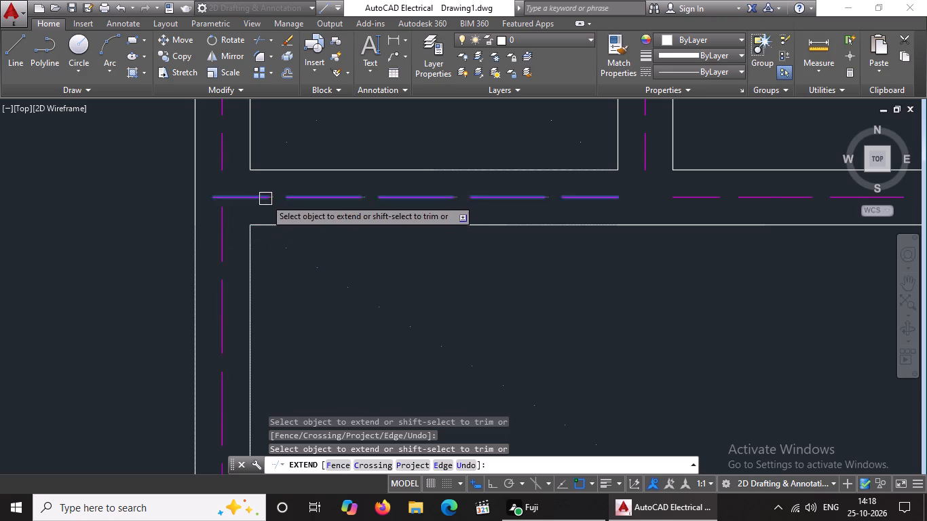
{"action": "left_click", "coordinate": [227, 155]}
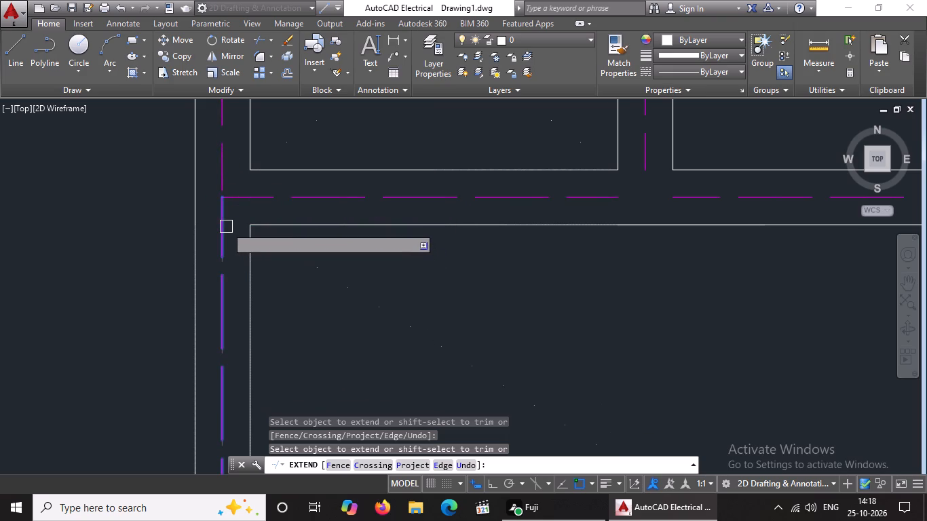
{"action": "left_click", "coordinate": [226, 227]}
Extend the centerlines to meet where the horizontal wall above the bottom rooms joins the right outer wall.
{"action": "scroll", "coordinate": [239, 232], "scroll_direction": "down", "scroll_amount": 3}
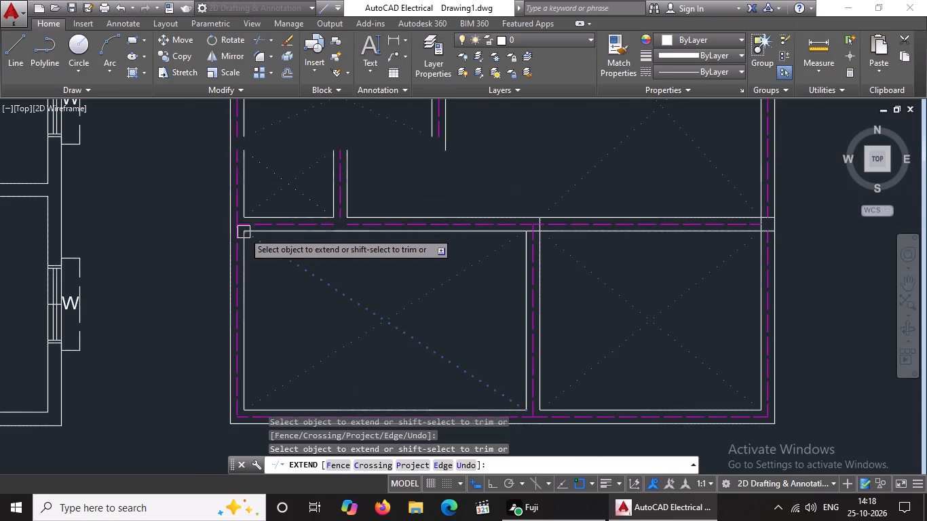
{"action": "scroll", "coordinate": [803, 229], "scroll_direction": "up", "scroll_amount": 3}
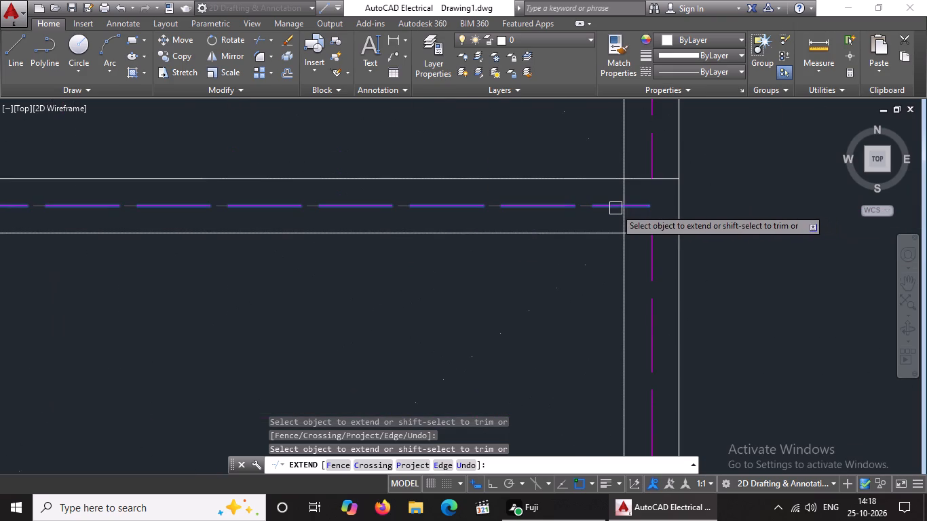
{"action": "left_click", "coordinate": [615, 208]}
{"action": "left_click", "coordinate": [651, 155]}
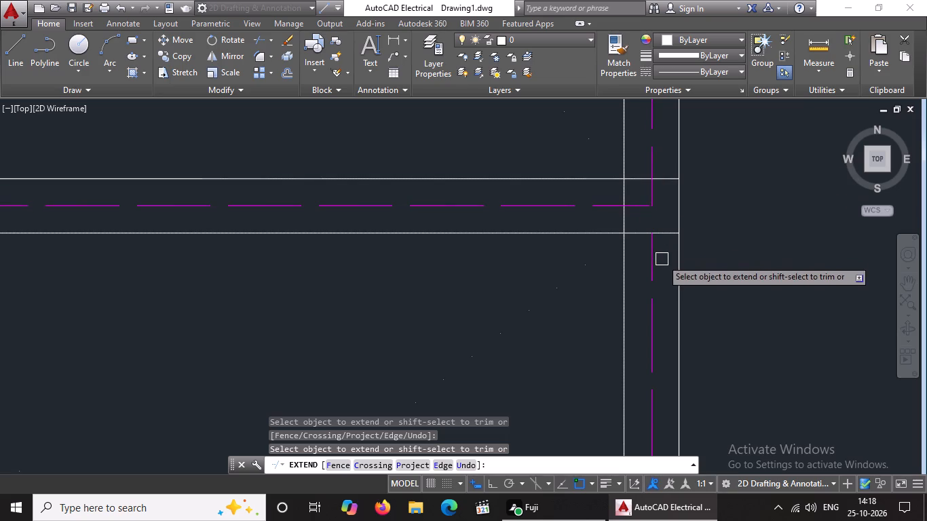
{"action": "left_click", "coordinate": [650, 242]}
Extend the centerlines to meet where the small lower-left room's right wall joins the horizontal wall above the bottom rooms.
{"action": "scroll", "coordinate": [650, 242], "scroll_direction": "down", "scroll_amount": 3}
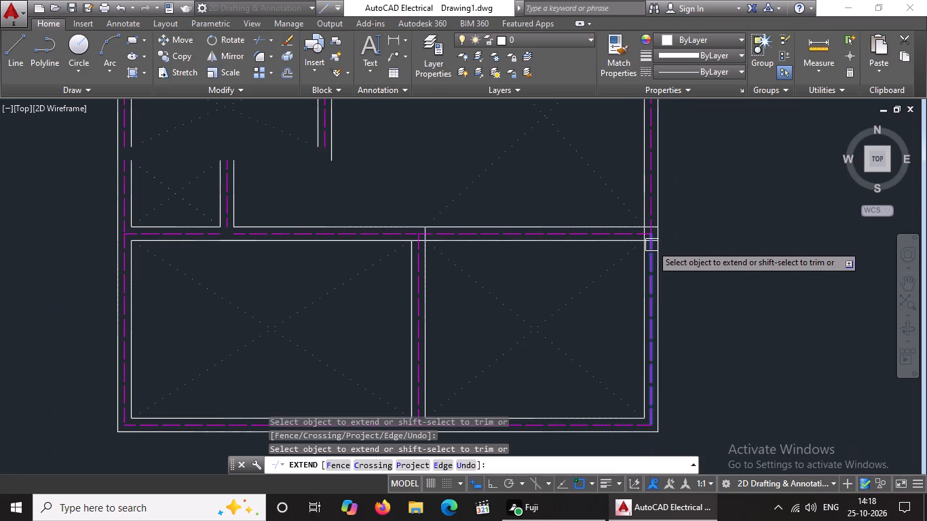
{"action": "scroll", "coordinate": [234, 227], "scroll_direction": "up", "scroll_amount": 3}
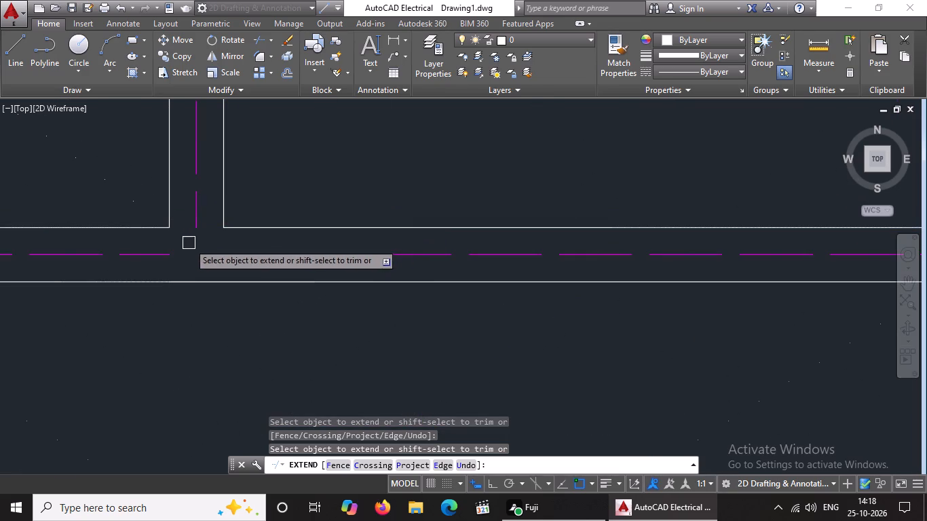
{"action": "left_click", "coordinate": [170, 251]}
{"action": "left_click", "coordinate": [197, 214]}
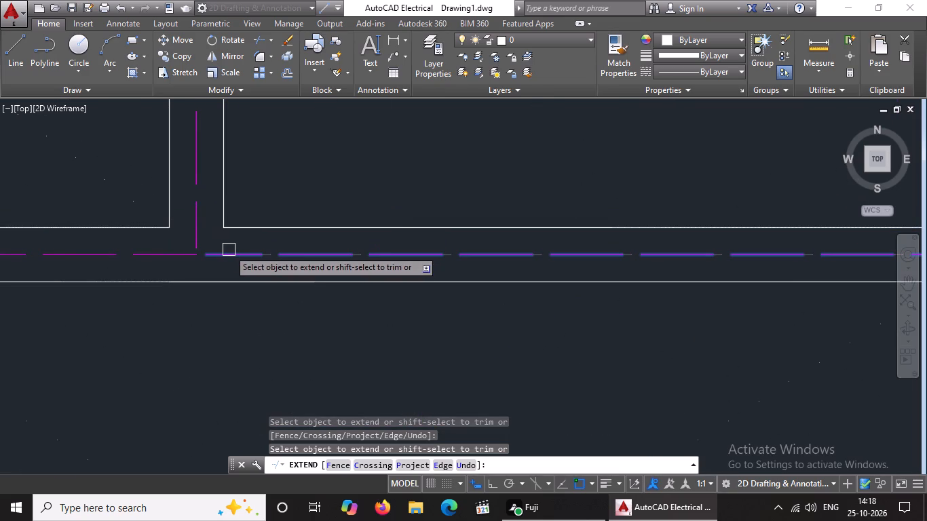
{"action": "left_click", "coordinate": [222, 254]}
{"action": "left_click", "coordinate": [219, 255]}
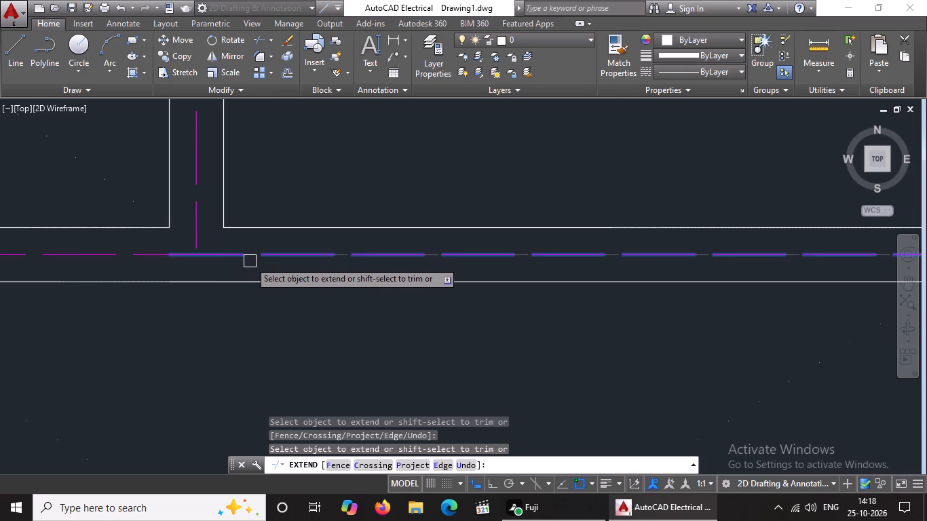
Extend the left outer wall's centerline and inner face upward past the small lower-left room to close the gap below the room above.
{"action": "scroll", "coordinate": [250, 261], "scroll_direction": "down", "scroll_amount": 4}
{"action": "scroll", "coordinate": [170, 218], "scroll_direction": "up", "scroll_amount": 3}
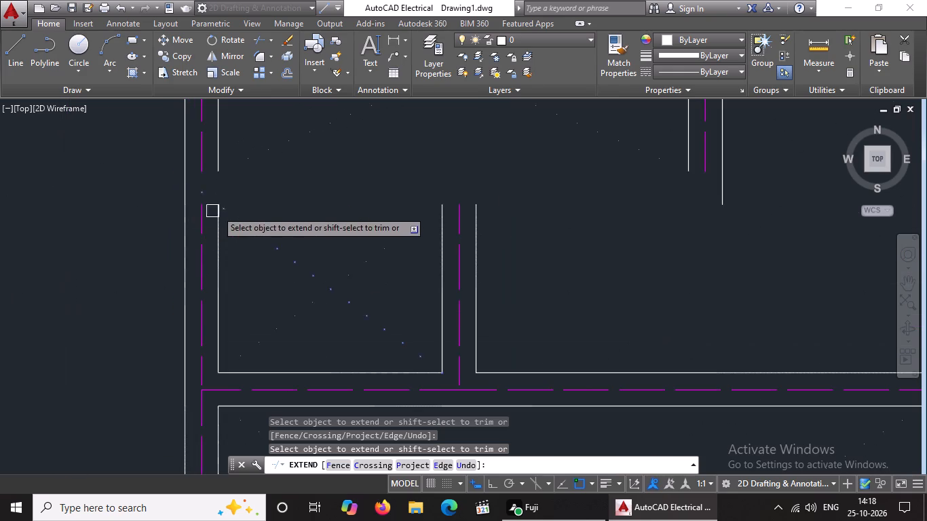
{"action": "left_click", "coordinate": [206, 224]}
{"action": "left_click", "coordinate": [200, 157]}
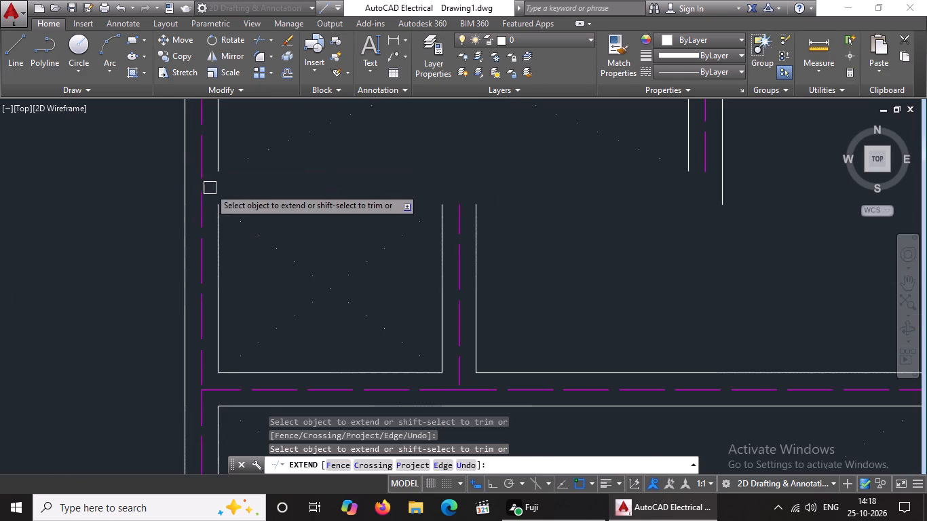
{"action": "left_click", "coordinate": [223, 219]}
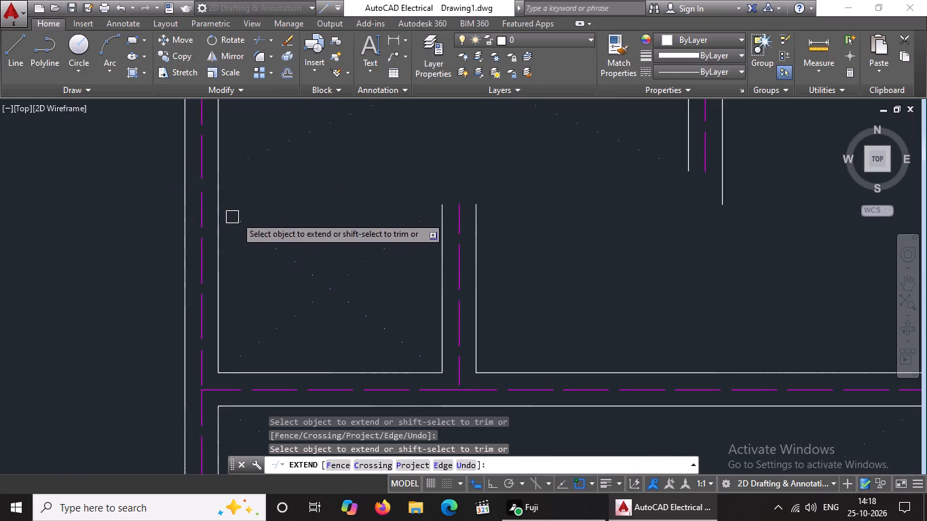
Extend the upper face and centerline of the middle-left room's top wall to meet its right wall at the corner.
{"action": "scroll", "coordinate": [288, 244], "scroll_direction": "down", "scroll_amount": 2}
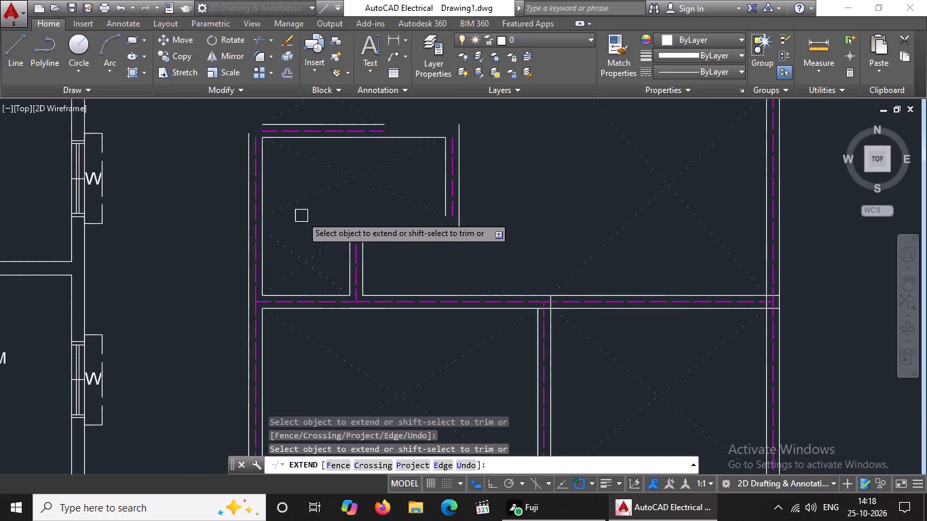
{"action": "middle_click_drag", "start_coordinate": [293, 209], "coordinate": [293, 256]}
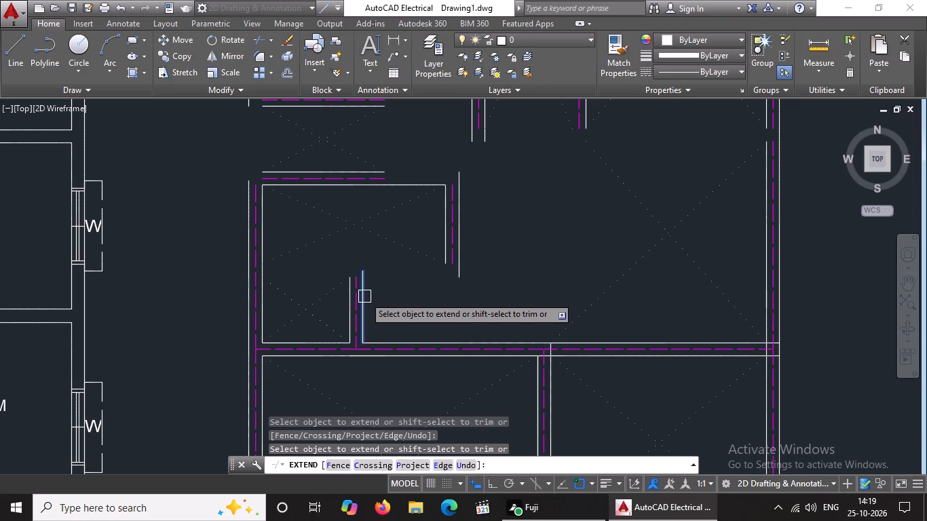
{"action": "middle_click_drag", "start_coordinate": [398, 312], "coordinate": [398, 328]}
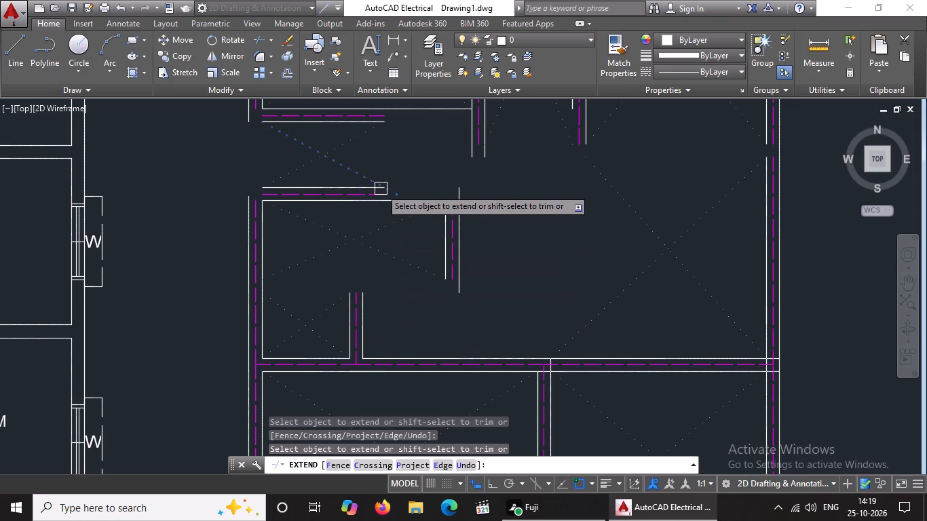
{"action": "scroll", "coordinate": [416, 195], "scroll_direction": "up", "scroll_amount": 2}
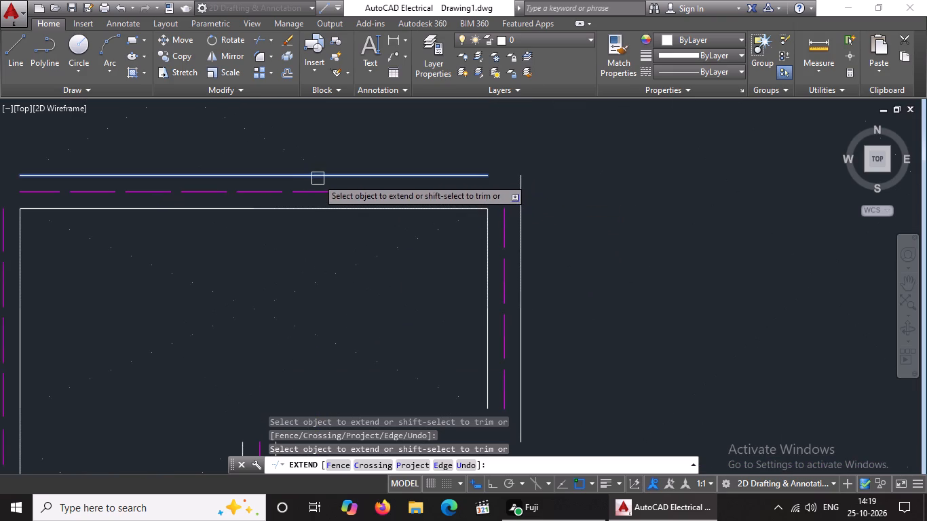
{"action": "left_click", "coordinate": [318, 178]}
{"action": "left_click", "coordinate": [476, 172]}
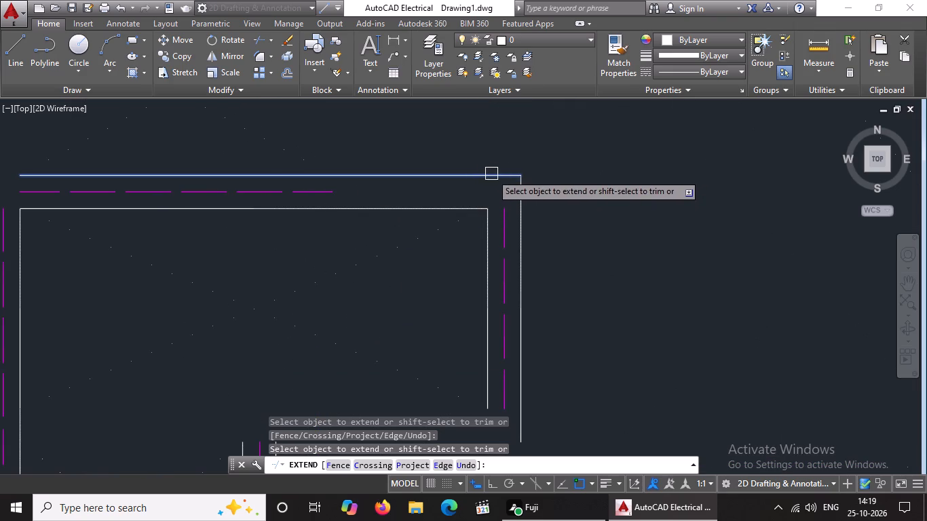
{"action": "left_click", "coordinate": [491, 174]}
{"action": "left_click", "coordinate": [328, 194]}
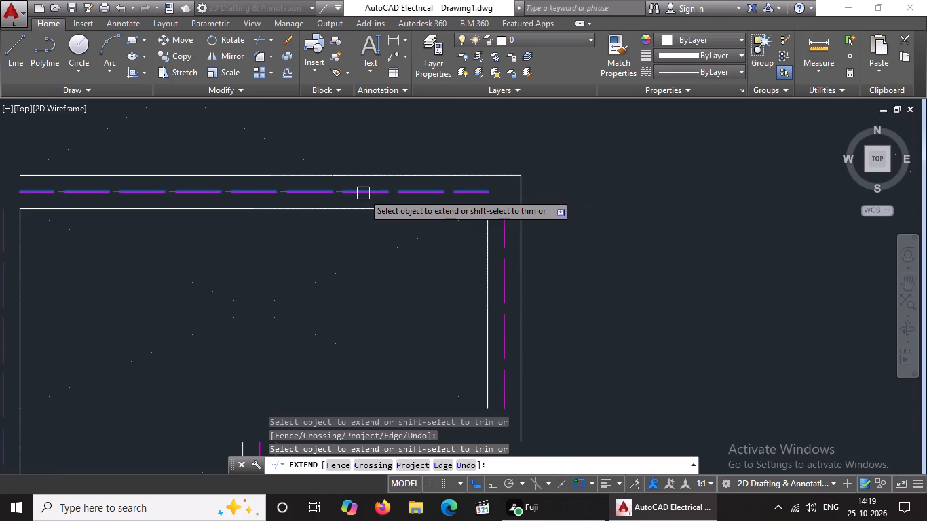
{"action": "left_click", "coordinate": [363, 193]}
{"action": "left_click", "coordinate": [503, 220]}
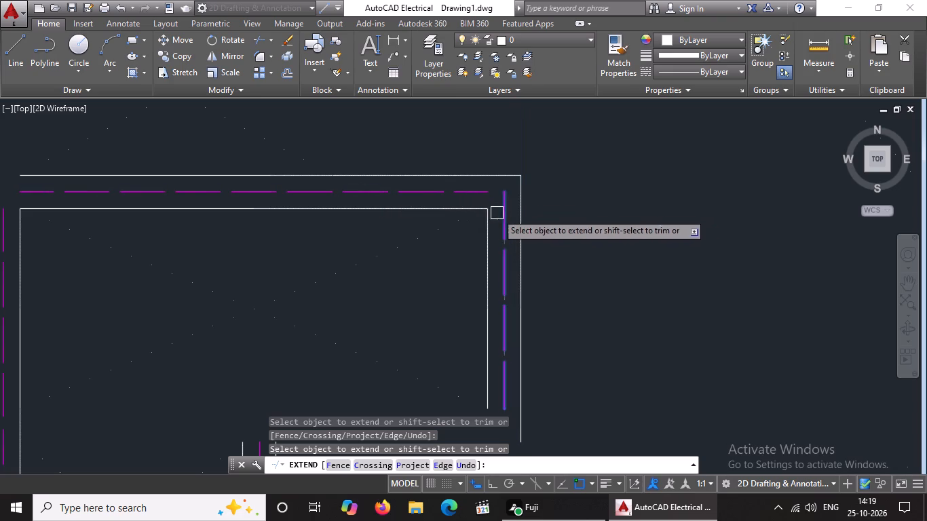
{"action": "left_click", "coordinate": [471, 193]}
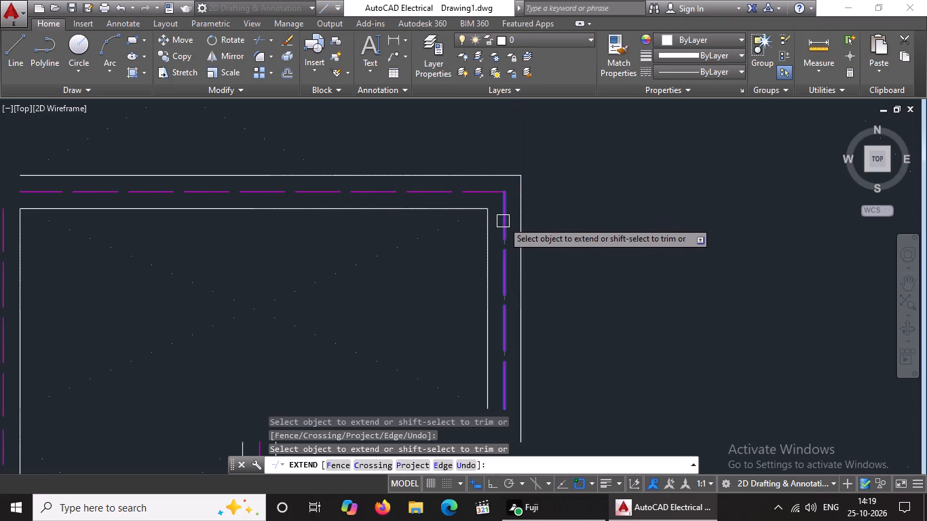
{"action": "left_click", "coordinate": [503, 221]}
Extend the lower face of the wall below the upper-left room to the left outer wall and to the adjacent vertical partition.
{"action": "scroll", "coordinate": [507, 243], "scroll_direction": "down", "scroll_amount": 3}
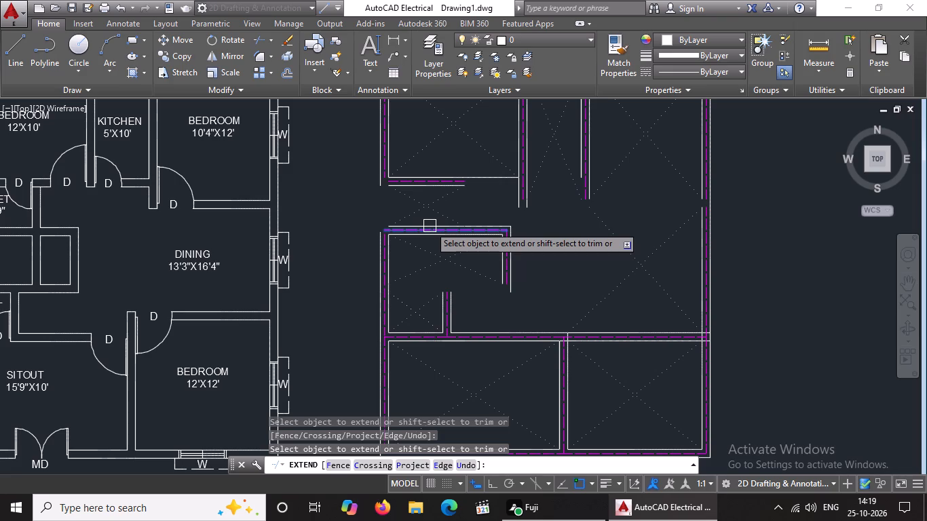
{"action": "scroll", "coordinate": [522, 208], "scroll_direction": "down", "scroll_amount": 2}
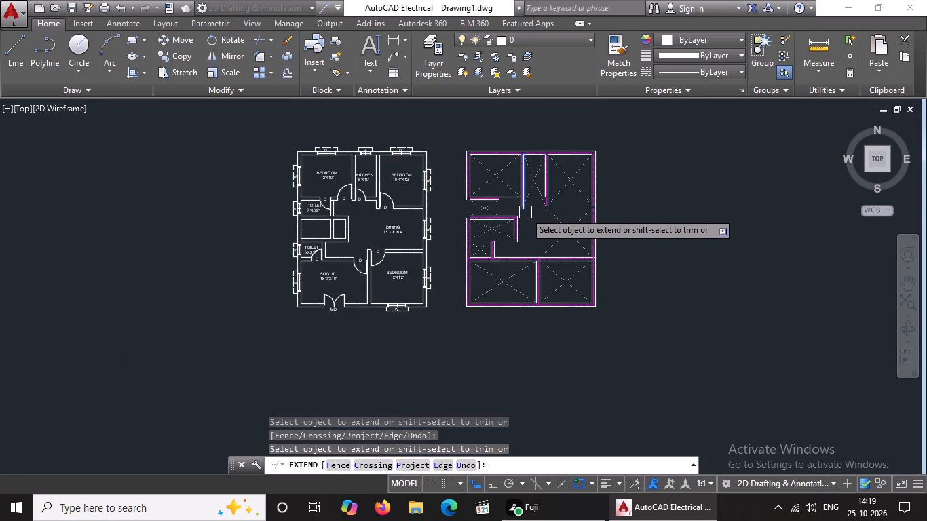
{"action": "scroll", "coordinate": [525, 207], "scroll_direction": "up", "scroll_amount": 2}
{"action": "scroll", "coordinate": [409, 197], "scroll_direction": "up", "scroll_amount": 2}
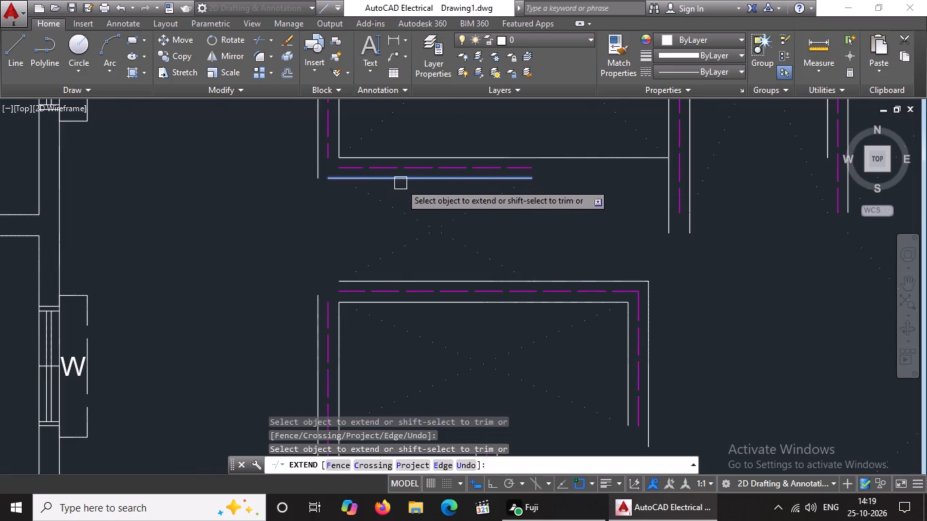
{"action": "left_click", "coordinate": [397, 183]}
{"action": "left_click", "coordinate": [347, 181]}
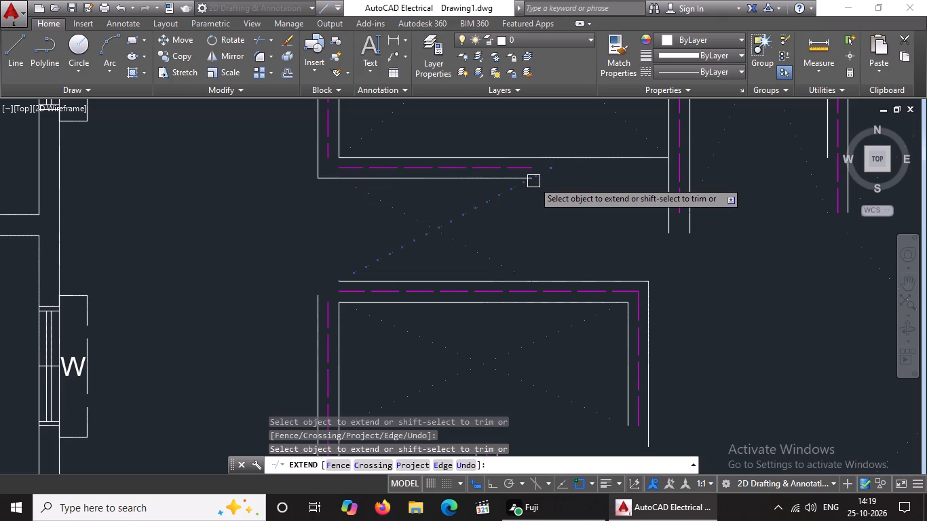
{"action": "scroll", "coordinate": [455, 181], "scroll_direction": "up", "scroll_amount": 1}
{"action": "left_click", "coordinate": [475, 178]}
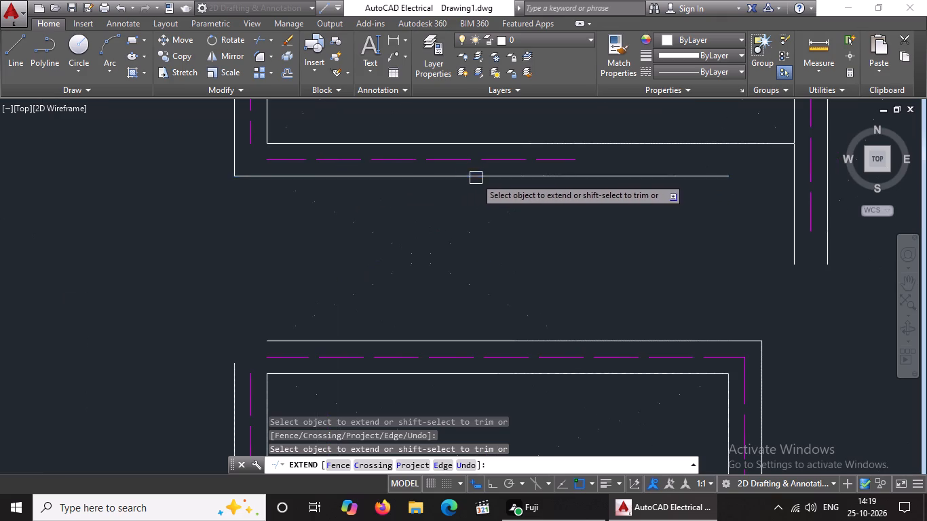
{"action": "left_click", "coordinate": [721, 181]}
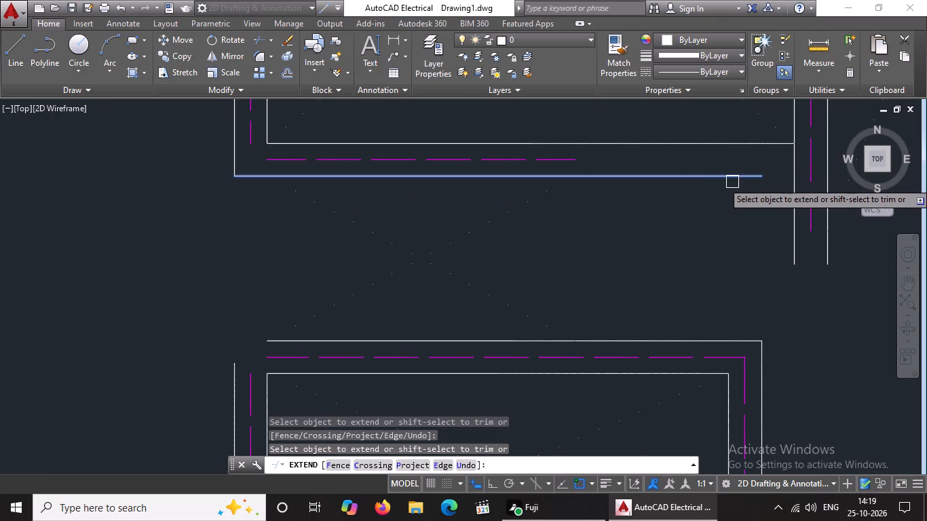
{"action": "left_click", "coordinate": [732, 182]}
{"action": "left_click", "coordinate": [756, 178]}
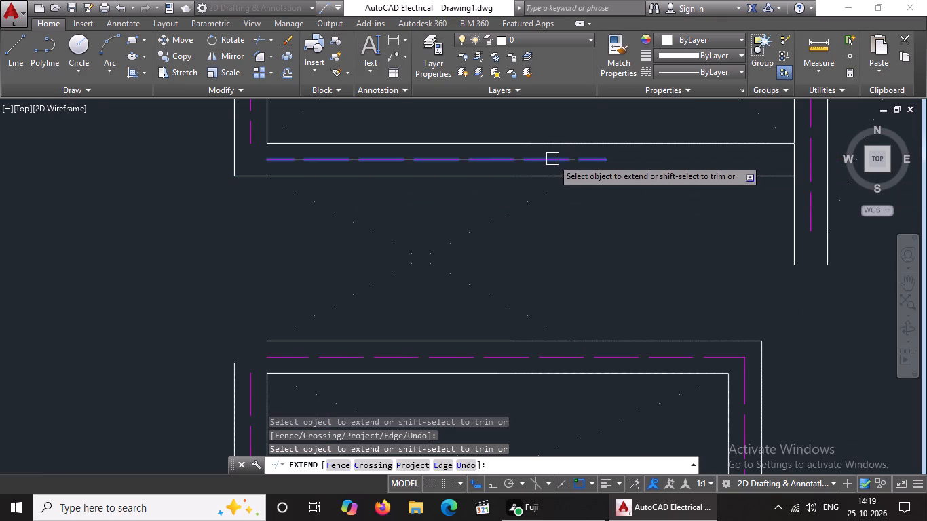
Extend the centerline of the wall below the upper-left room to the vertical partition beside that room.
{"action": "left_click", "coordinate": [552, 159]}
{"action": "left_click", "coordinate": [606, 161]}
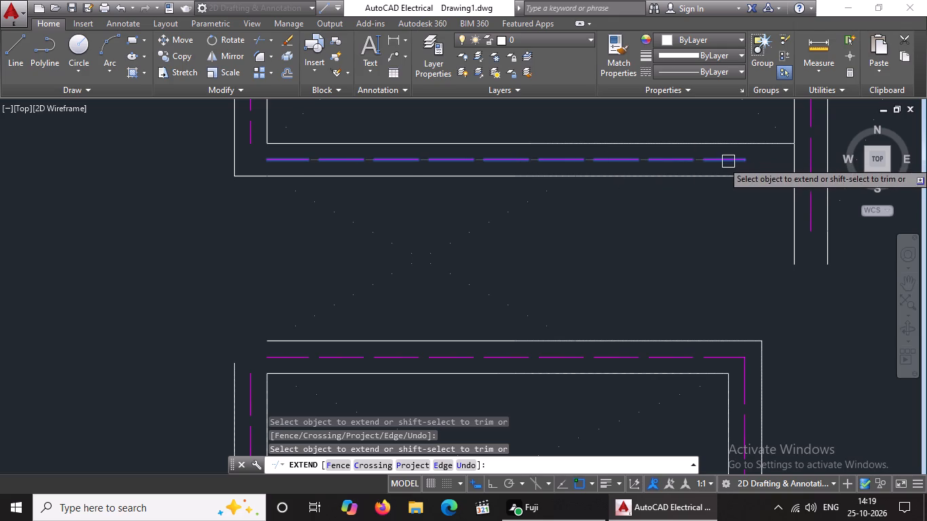
{"action": "left_click", "coordinate": [727, 161]}
{"action": "left_click", "coordinate": [734, 159]}
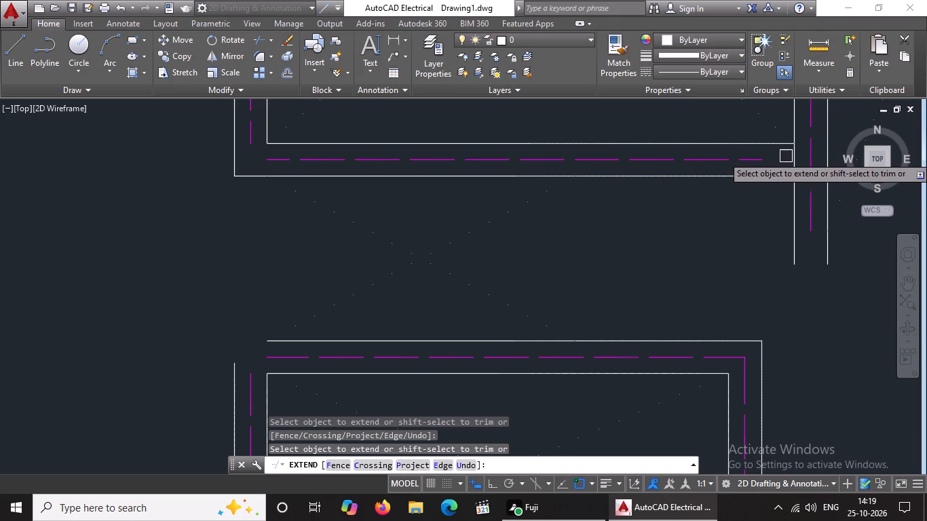
{"action": "left_click", "coordinate": [747, 164]}
Extend downward the left face of the partition beside the upper-right room and the centerline of the partition beside the upper-left room.
{"action": "scroll", "coordinate": [597, 206], "scroll_direction": "down", "scroll_amount": 4}
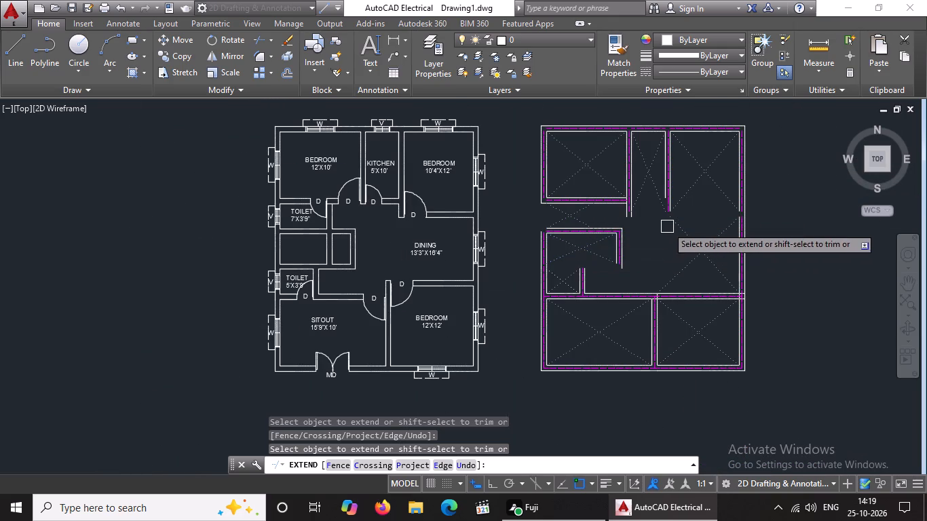
{"action": "middle_click_drag", "start_coordinate": [667, 226], "coordinate": [615, 268]}
{"action": "scroll", "coordinate": [609, 237], "scroll_direction": "up", "scroll_amount": 2}
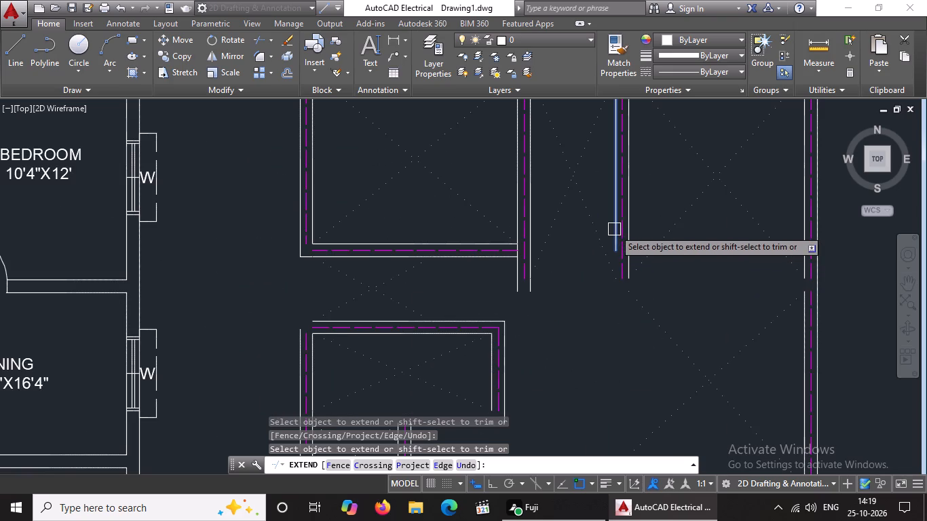
{"action": "left_click", "coordinate": [613, 231]}
{"action": "scroll", "coordinate": [603, 239], "scroll_direction": "up", "scroll_amount": 2}
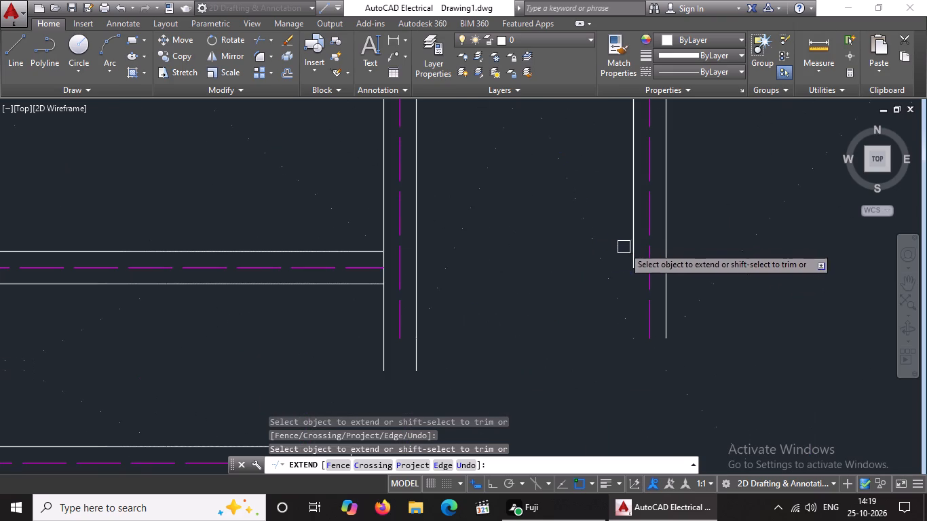
{"action": "left_click", "coordinate": [630, 232]}
{"action": "left_click", "coordinate": [628, 250]}
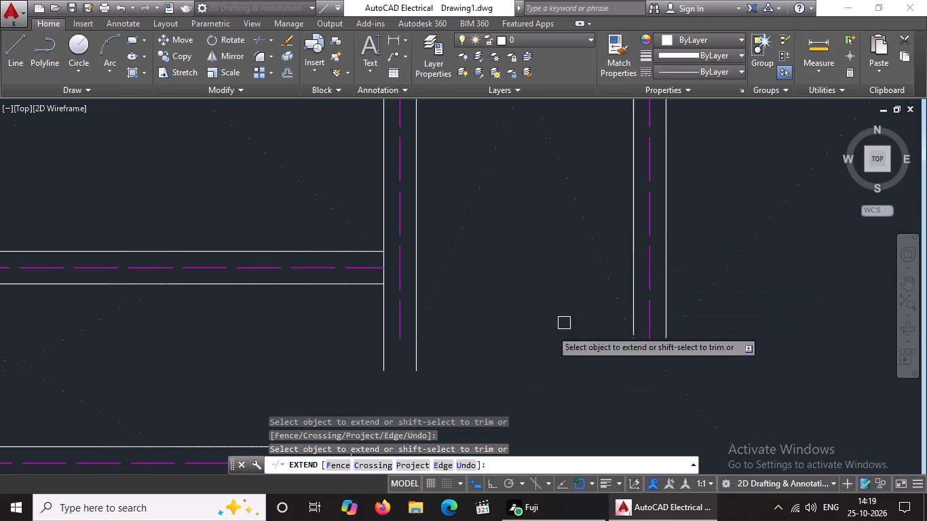
{"action": "left_click", "coordinate": [405, 326]}
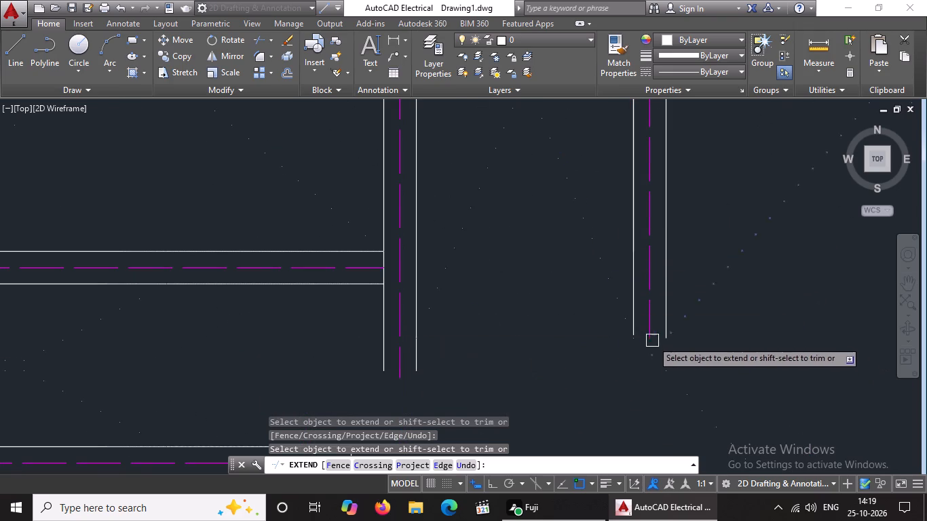
Extend the left outer wall's outer face across the gap between the upper-left and middle-left rooms.
{"action": "scroll", "coordinate": [562, 369], "scroll_direction": "down", "scroll_amount": 4}
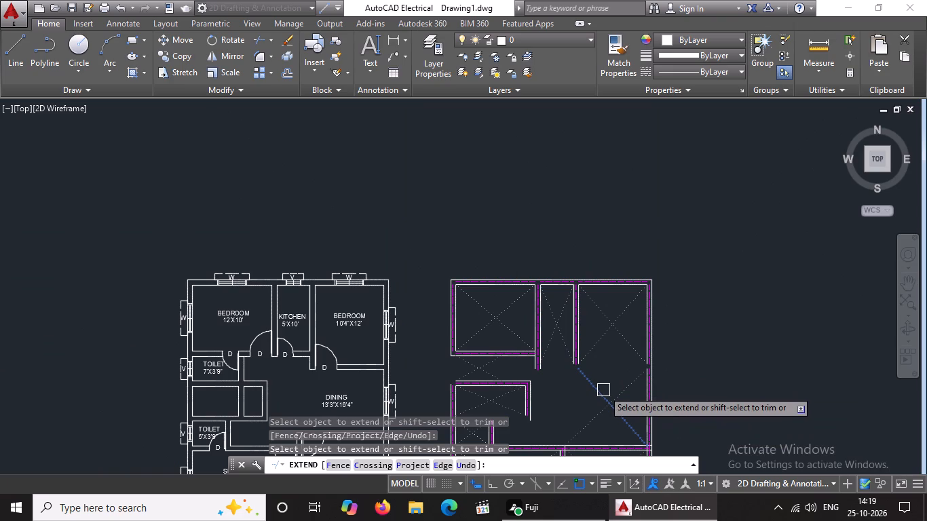
{"action": "scroll", "coordinate": [455, 389], "scroll_direction": "up", "scroll_amount": 2}
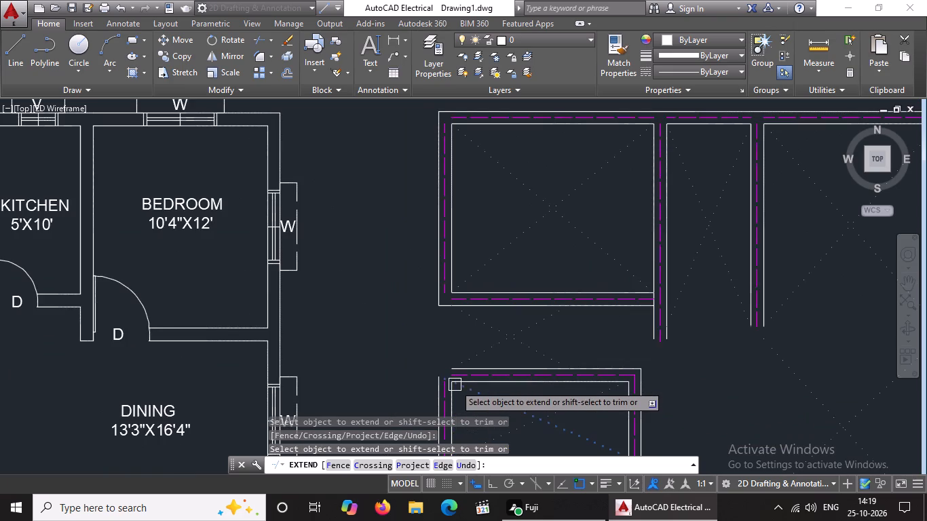
{"action": "scroll", "coordinate": [456, 373], "scroll_direction": "up", "scroll_amount": 1}
{"action": "middle_click_drag", "start_coordinate": [471, 321], "coordinate": [475, 309]}
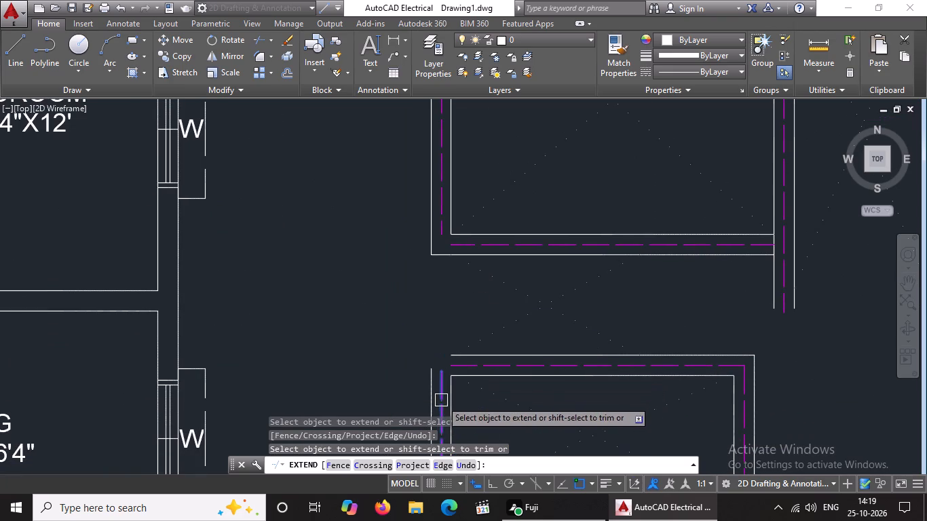
{"action": "left_click", "coordinate": [443, 387]}
{"action": "left_click", "coordinate": [441, 389]}
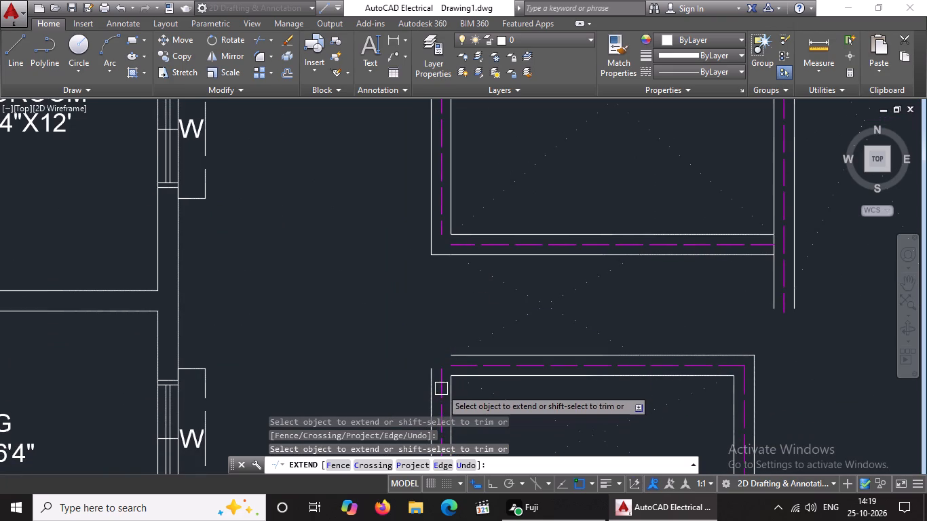
{"action": "left_click", "coordinate": [434, 257]}
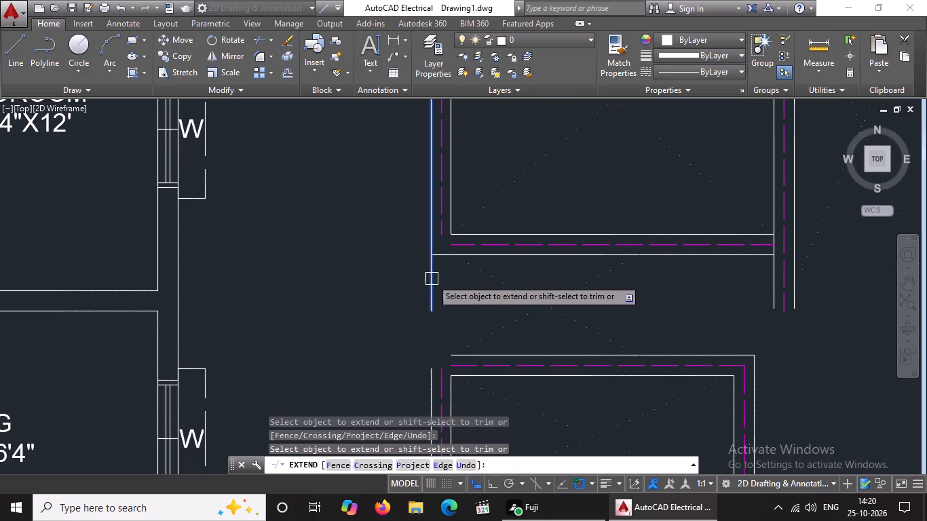
{"action": "left_click", "coordinate": [432, 279]}
{"action": "left_click", "coordinate": [432, 297]}
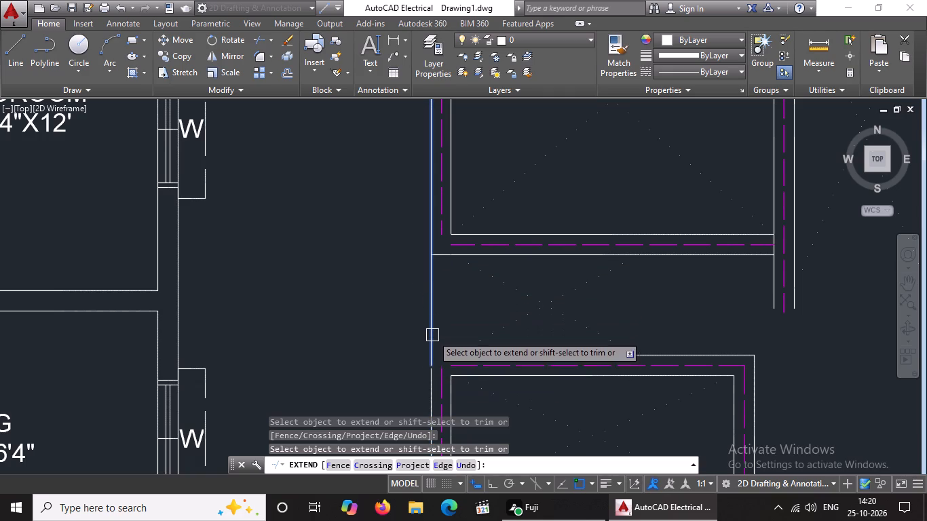
{"action": "left_click", "coordinate": [428, 381]}
{"action": "left_click", "coordinate": [430, 380]}
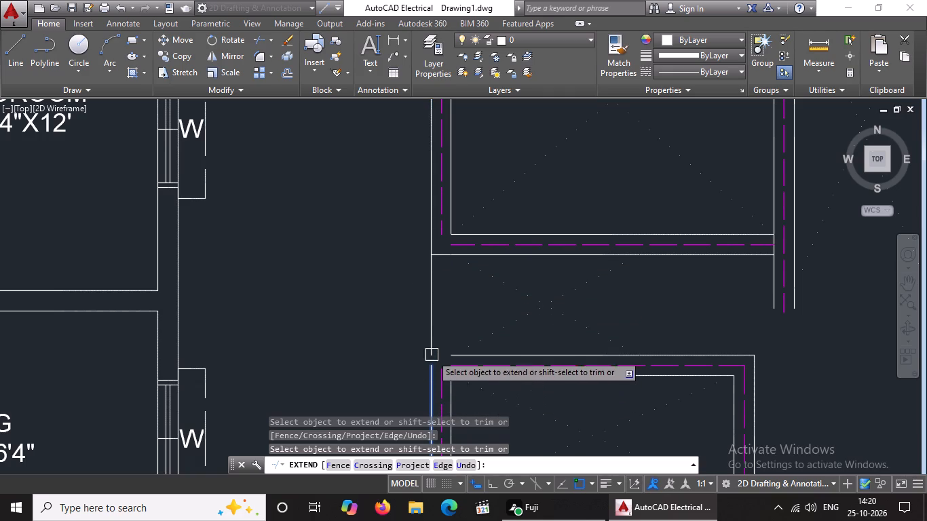
{"action": "left_click", "coordinate": [433, 336]}
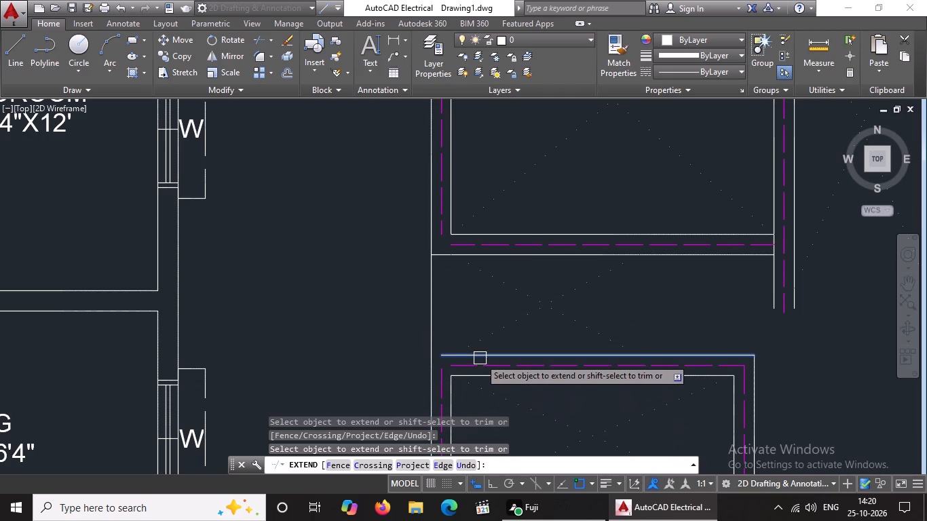
Extend the upper face of the middle-left room's top wall to the left outer wall and end the Extend command.
{"action": "left_click", "coordinate": [480, 358]}
{"action": "left_click", "coordinate": [473, 355]}
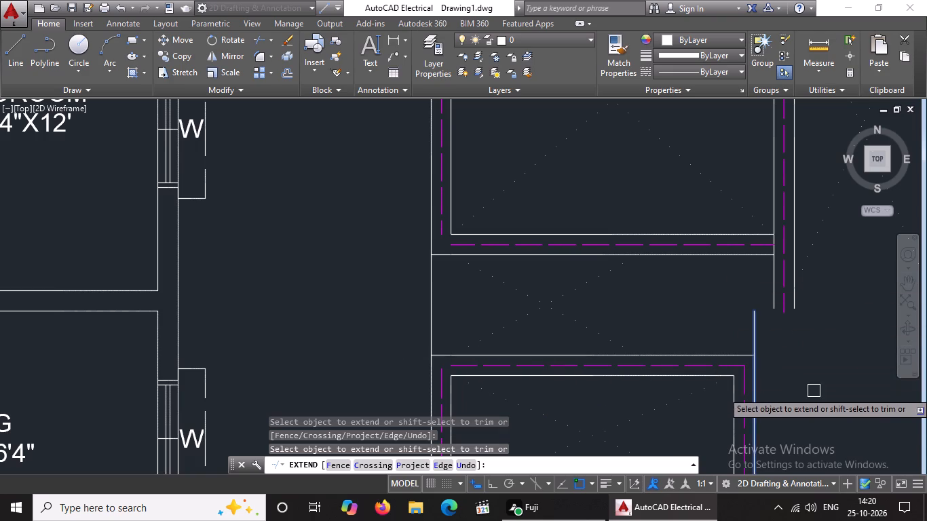
{"action": "scroll", "coordinate": [784, 360], "scroll_direction": "down", "scroll_amount": 2}
{"action": "middle_click_drag", "start_coordinate": [702, 360], "coordinate": [576, 360]}
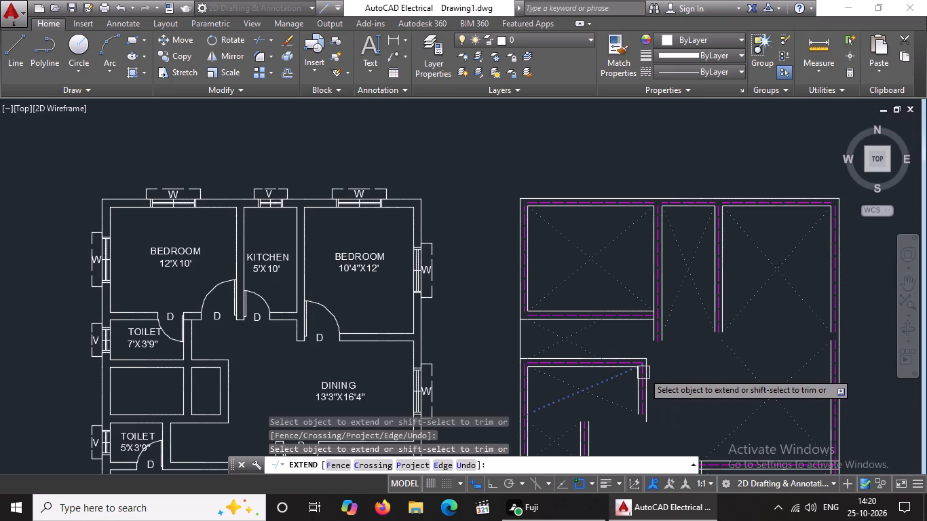
{"action": "scroll", "coordinate": [657, 366], "scroll_direction": "up", "scroll_amount": 1}
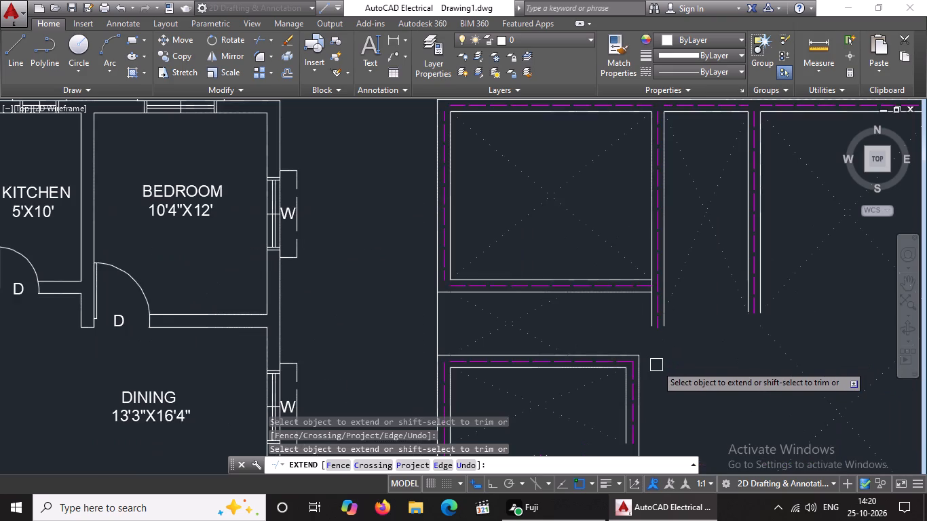
{"action": "scroll", "coordinate": [656, 364], "scroll_direction": "down", "scroll_amount": 4}
{"action": "middle_click_drag", "start_coordinate": [682, 396], "coordinate": [611, 355]}
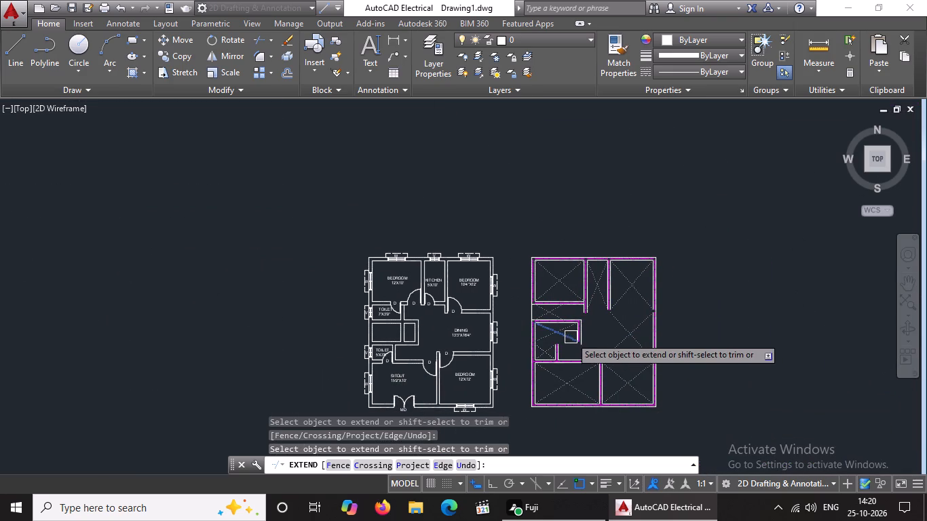
{"action": "key", "text": "Escape"}
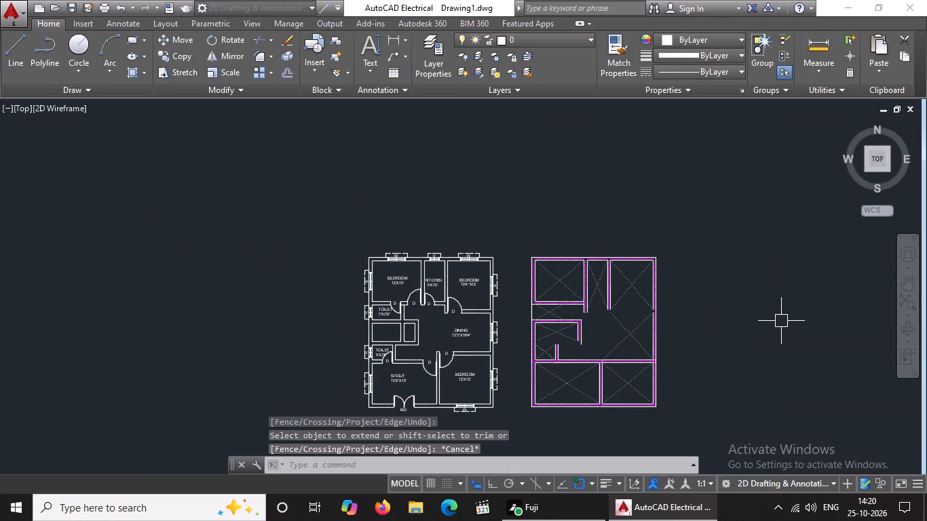
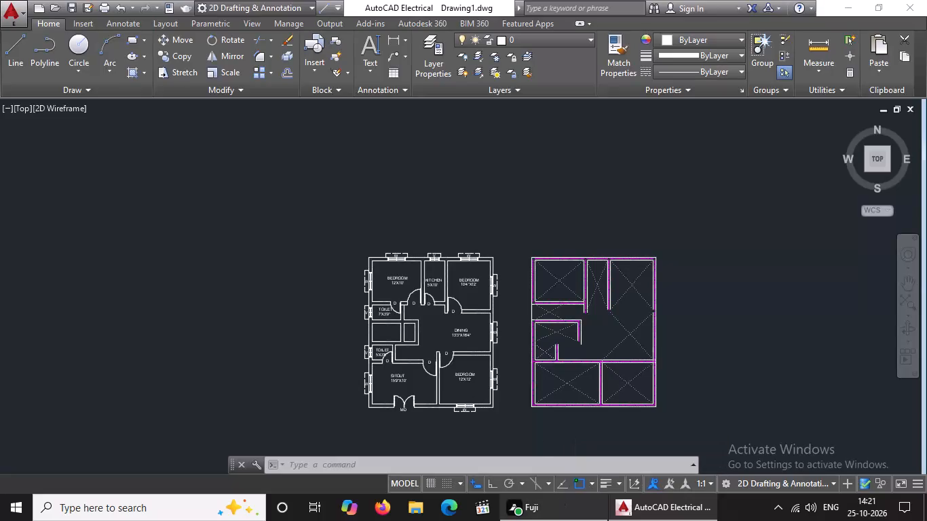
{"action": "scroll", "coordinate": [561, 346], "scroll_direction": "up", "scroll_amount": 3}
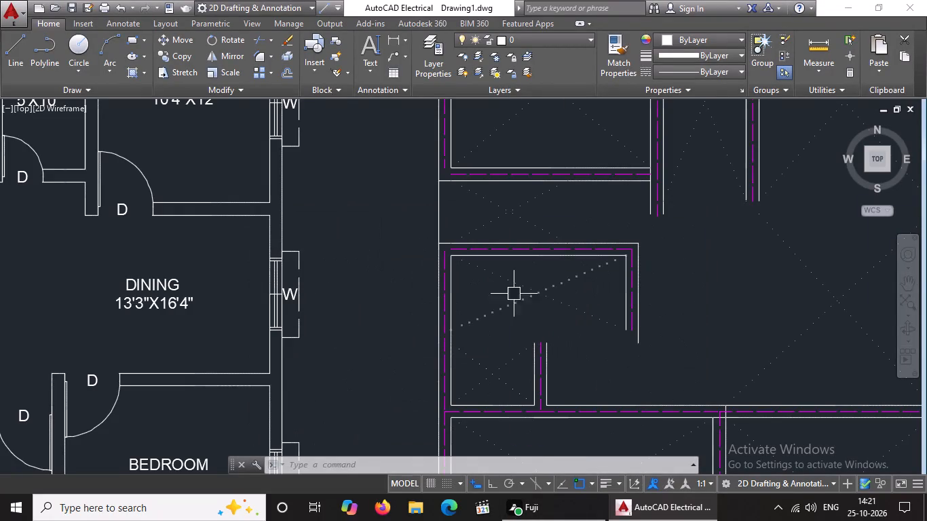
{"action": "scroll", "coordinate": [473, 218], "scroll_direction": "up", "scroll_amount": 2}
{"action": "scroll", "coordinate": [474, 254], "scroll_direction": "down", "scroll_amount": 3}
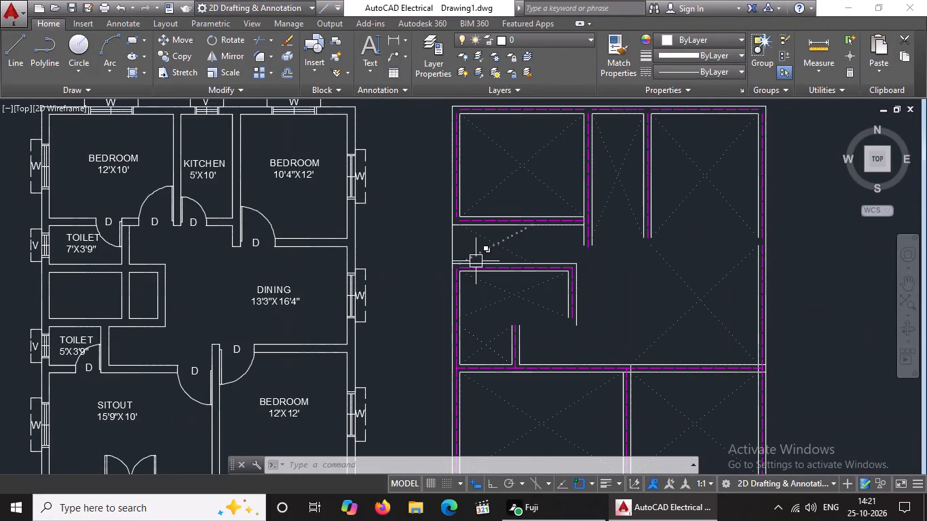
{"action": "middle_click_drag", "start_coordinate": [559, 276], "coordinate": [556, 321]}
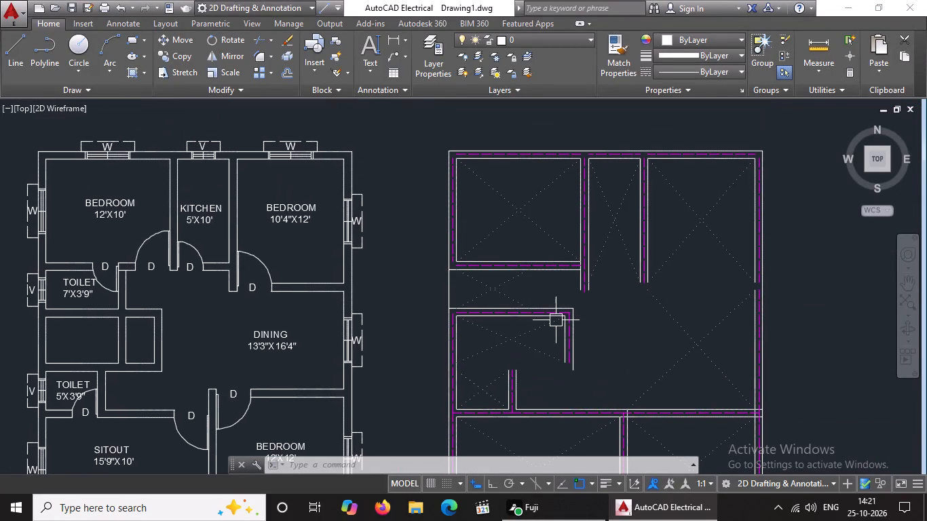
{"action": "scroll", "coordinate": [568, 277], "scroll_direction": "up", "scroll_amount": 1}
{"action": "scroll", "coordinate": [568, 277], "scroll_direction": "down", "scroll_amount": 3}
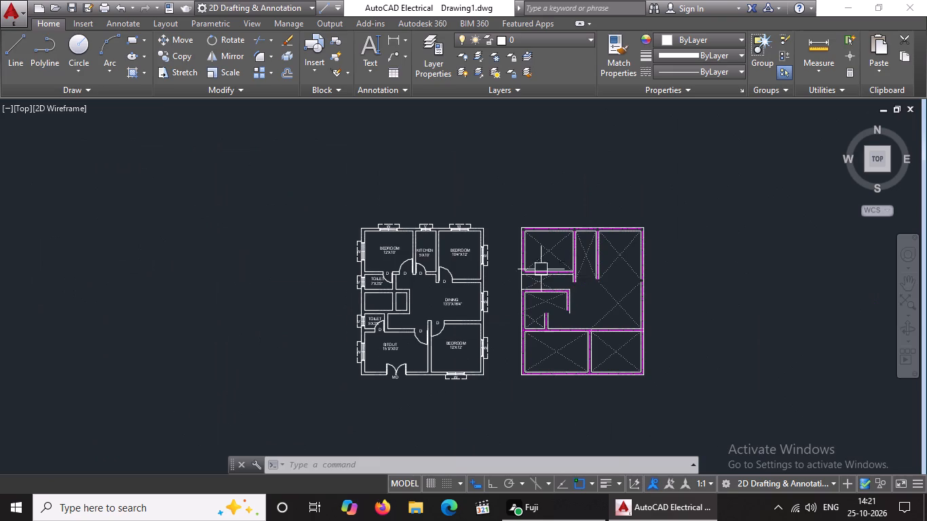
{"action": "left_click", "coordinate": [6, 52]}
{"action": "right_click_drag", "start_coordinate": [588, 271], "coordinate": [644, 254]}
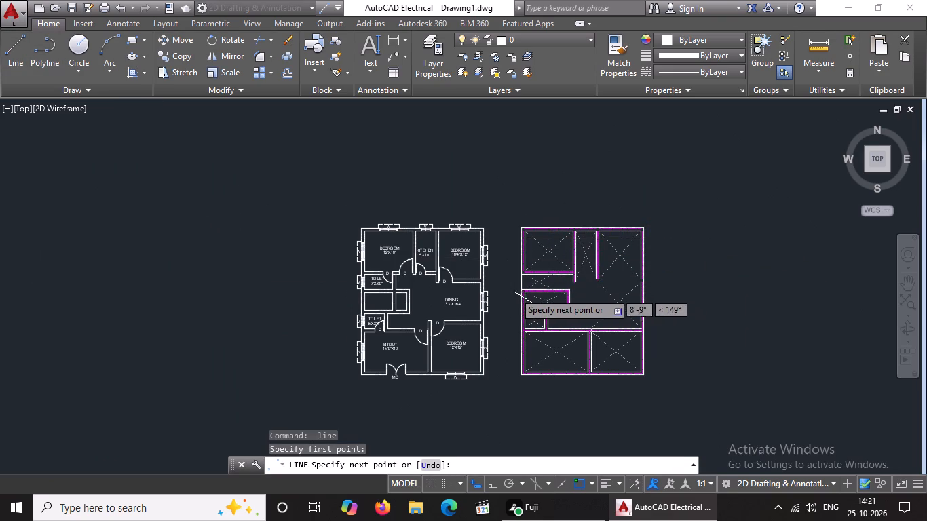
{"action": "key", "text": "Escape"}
Draw a 9" by 9" square with lines in the empty area beside the foundation plan's right outer wall, with Ortho on.
{"action": "key", "text": "l"}
{"action": "key", "text": "Return"}
{"action": "scroll", "coordinate": [589, 259], "scroll_direction": "up", "scroll_amount": 1}
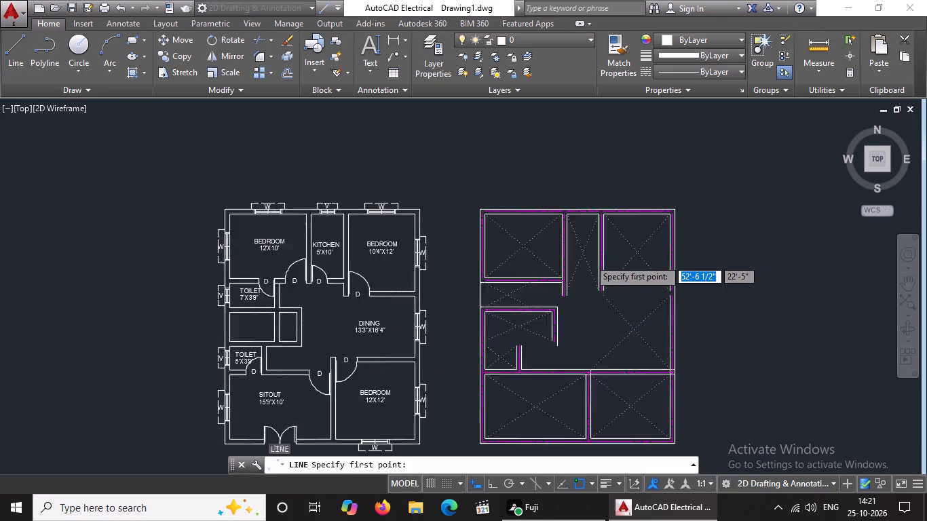
{"action": "scroll", "coordinate": [589, 259], "scroll_direction": "up", "scroll_amount": 2}
{"action": "scroll", "coordinate": [587, 278], "scroll_direction": "down", "scroll_amount": 2}
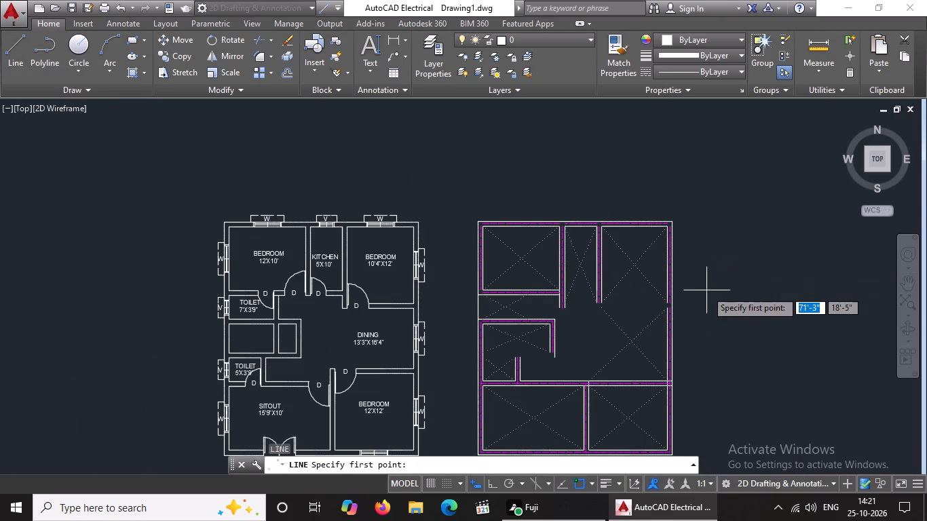
{"action": "left_click", "coordinate": [698, 292]}
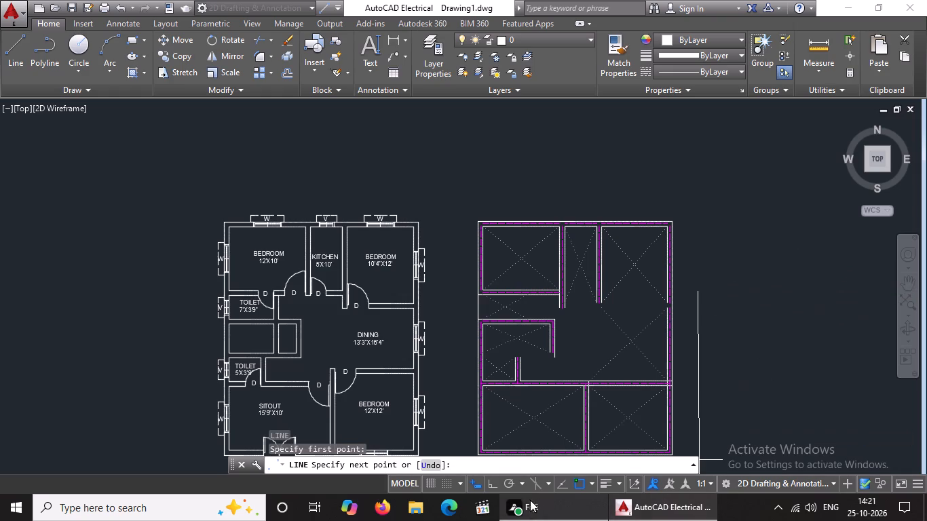
{"action": "left_click", "coordinate": [493, 482]}
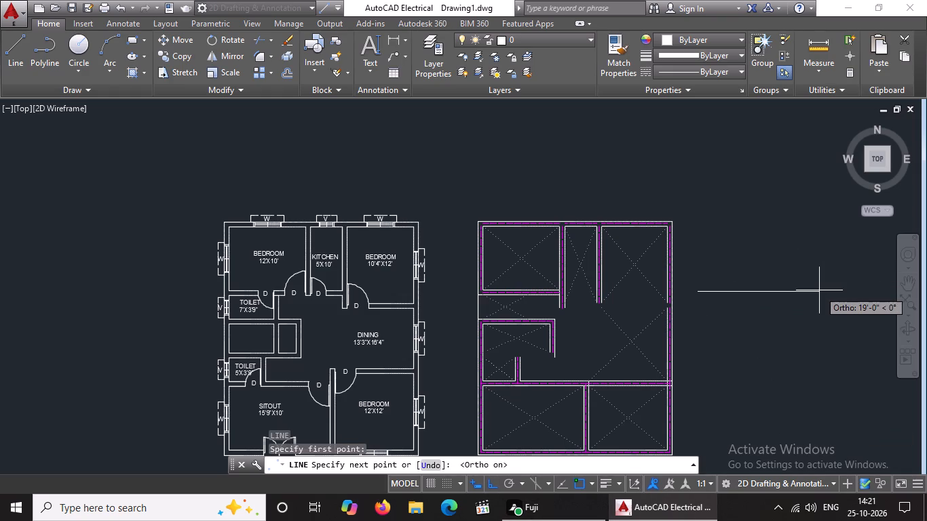
{"action": "type", "text": "9\""}
{"action": "key", "text": "Return"}
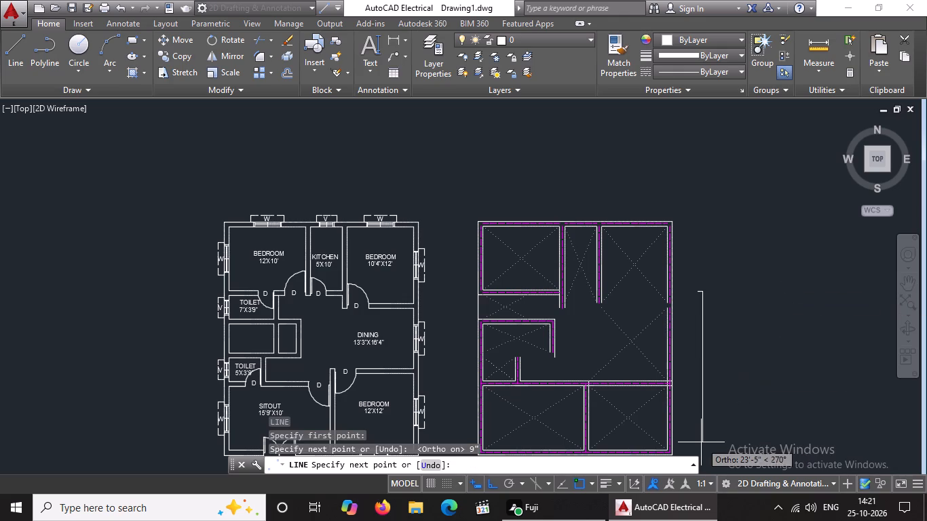
{"action": "type", "text": "9\""}
{"action": "key", "text": "Return"}
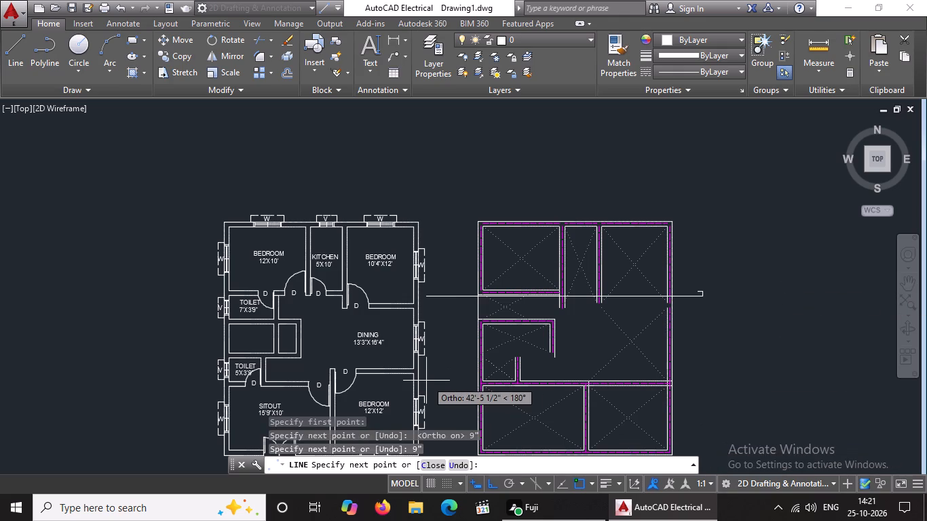
{"action": "type", "text": "9\""}
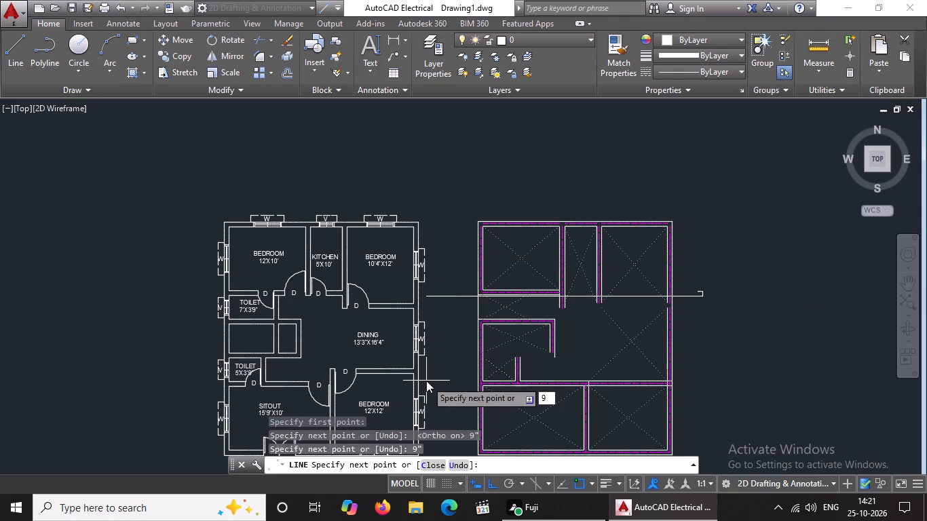
{"action": "key", "text": "Return"}
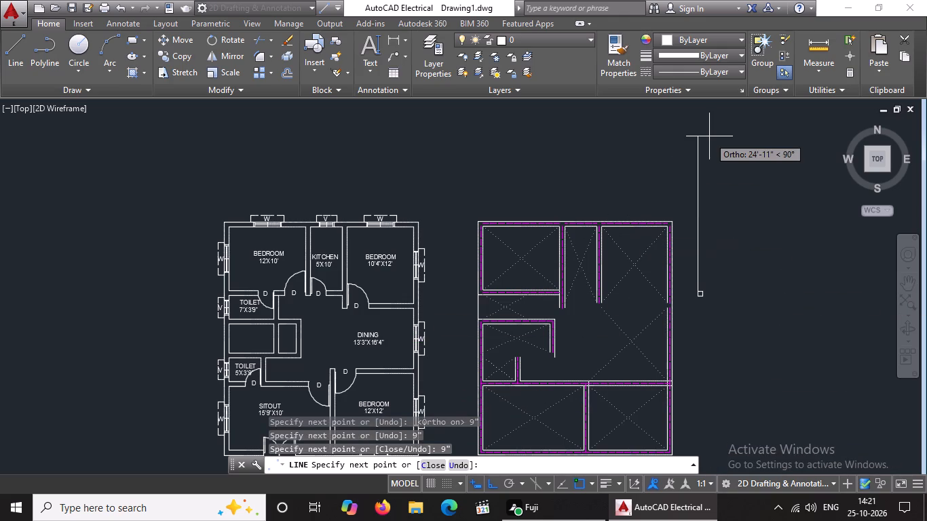
{"action": "type", "text": "9\""}
{"action": "key", "text": "Return"}
{"action": "key", "text": "Return"}
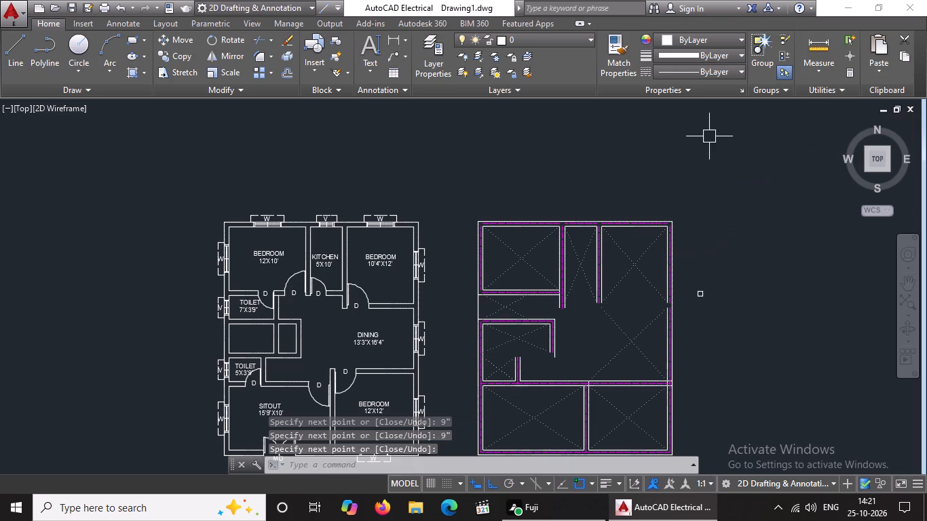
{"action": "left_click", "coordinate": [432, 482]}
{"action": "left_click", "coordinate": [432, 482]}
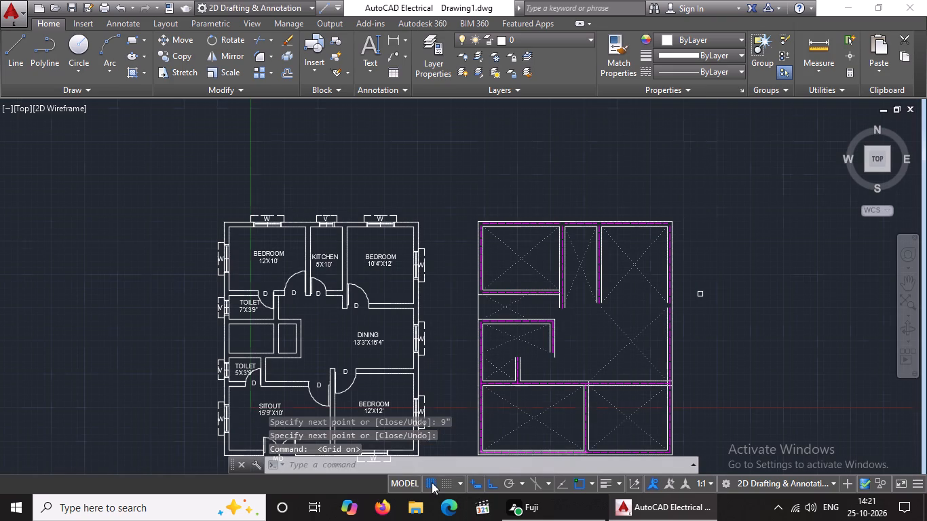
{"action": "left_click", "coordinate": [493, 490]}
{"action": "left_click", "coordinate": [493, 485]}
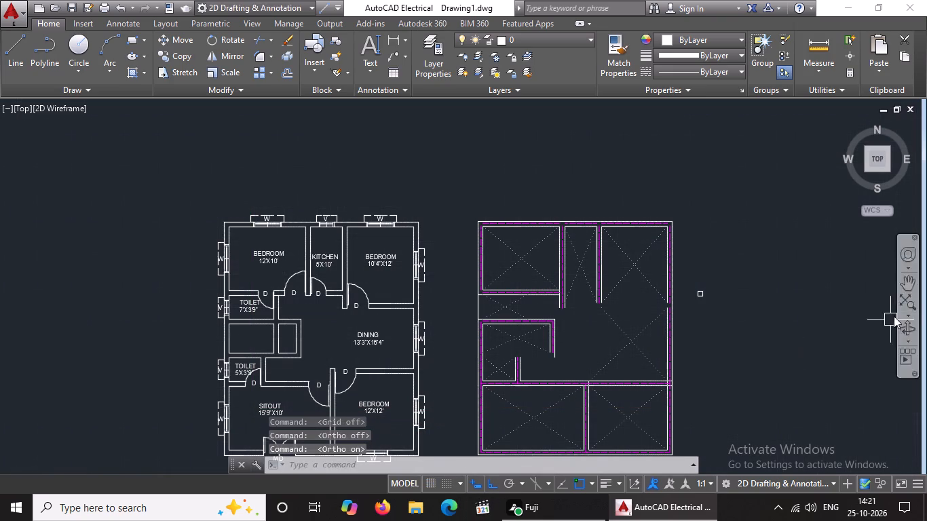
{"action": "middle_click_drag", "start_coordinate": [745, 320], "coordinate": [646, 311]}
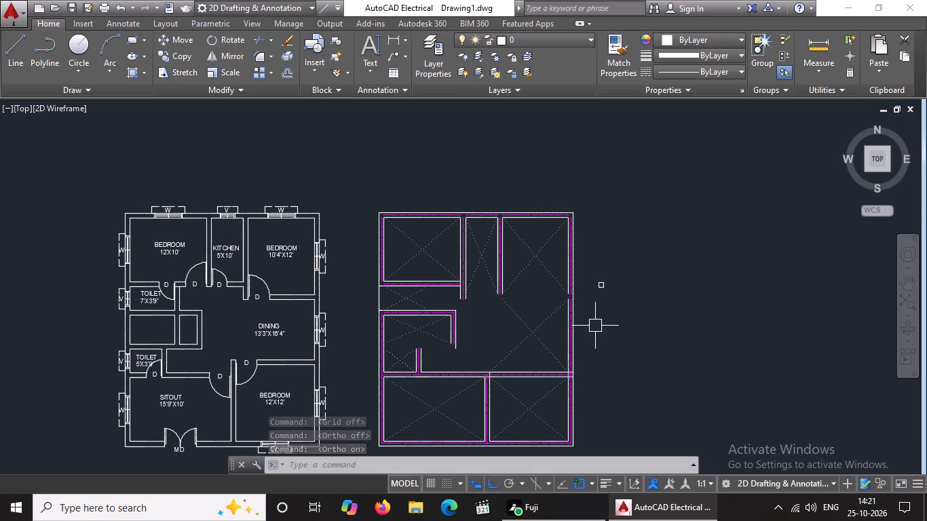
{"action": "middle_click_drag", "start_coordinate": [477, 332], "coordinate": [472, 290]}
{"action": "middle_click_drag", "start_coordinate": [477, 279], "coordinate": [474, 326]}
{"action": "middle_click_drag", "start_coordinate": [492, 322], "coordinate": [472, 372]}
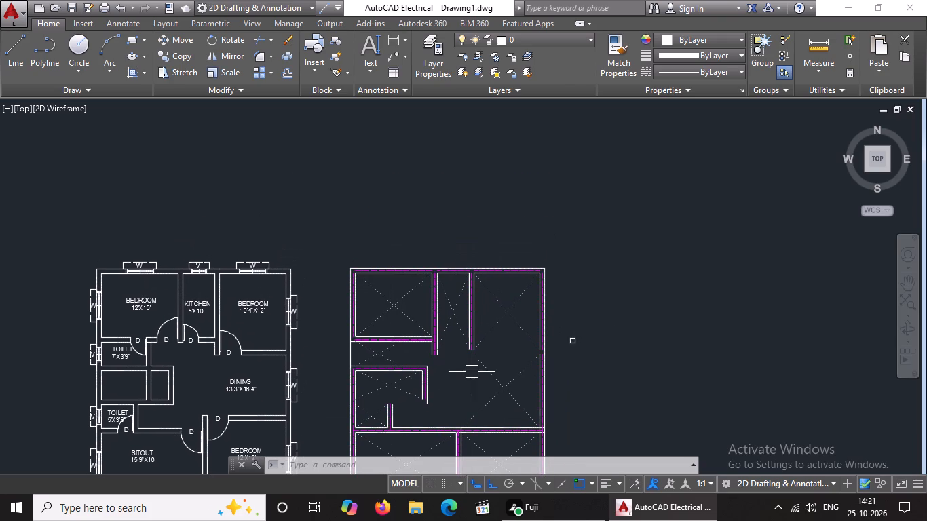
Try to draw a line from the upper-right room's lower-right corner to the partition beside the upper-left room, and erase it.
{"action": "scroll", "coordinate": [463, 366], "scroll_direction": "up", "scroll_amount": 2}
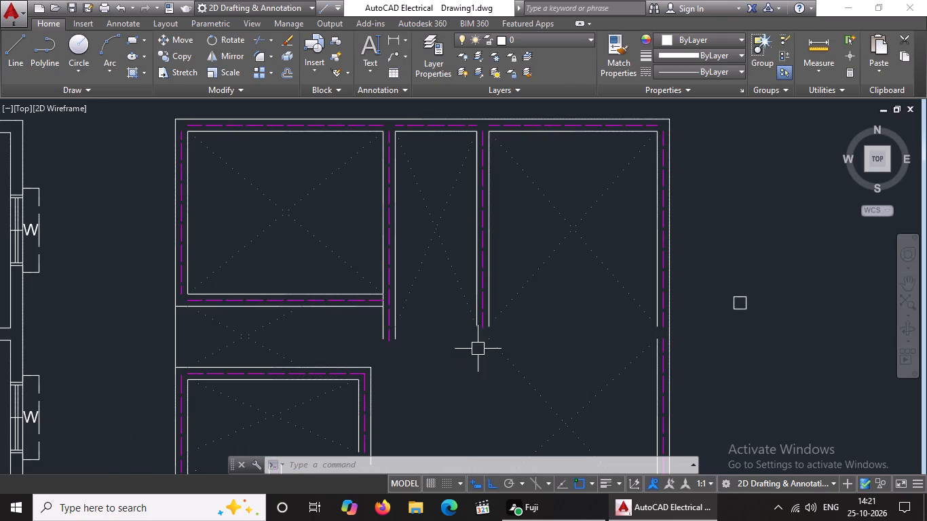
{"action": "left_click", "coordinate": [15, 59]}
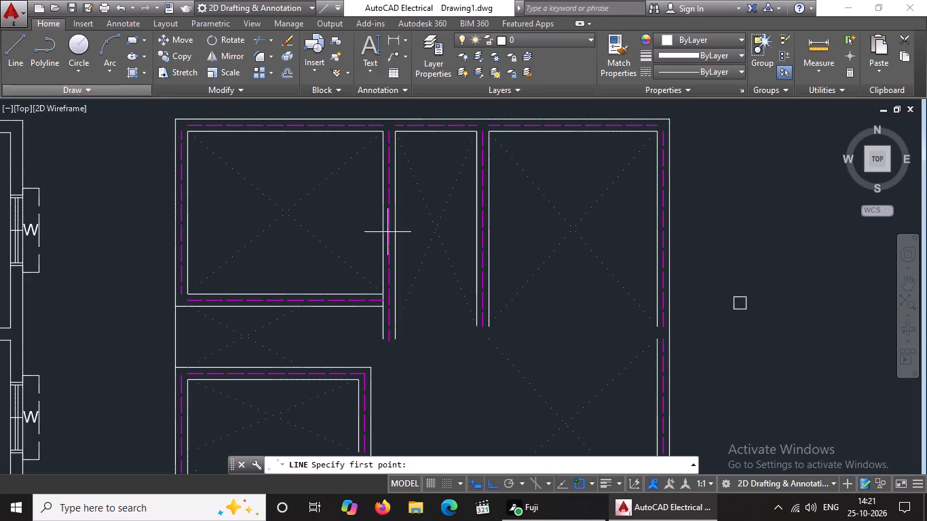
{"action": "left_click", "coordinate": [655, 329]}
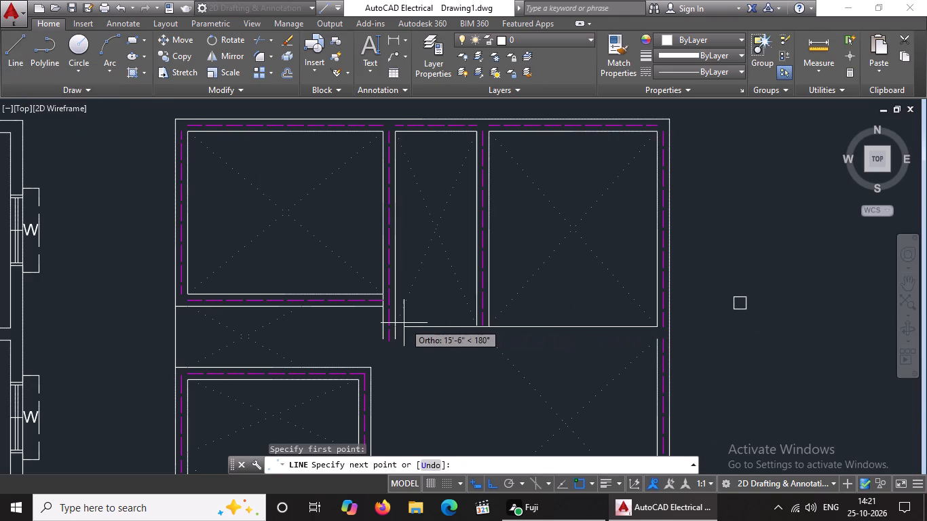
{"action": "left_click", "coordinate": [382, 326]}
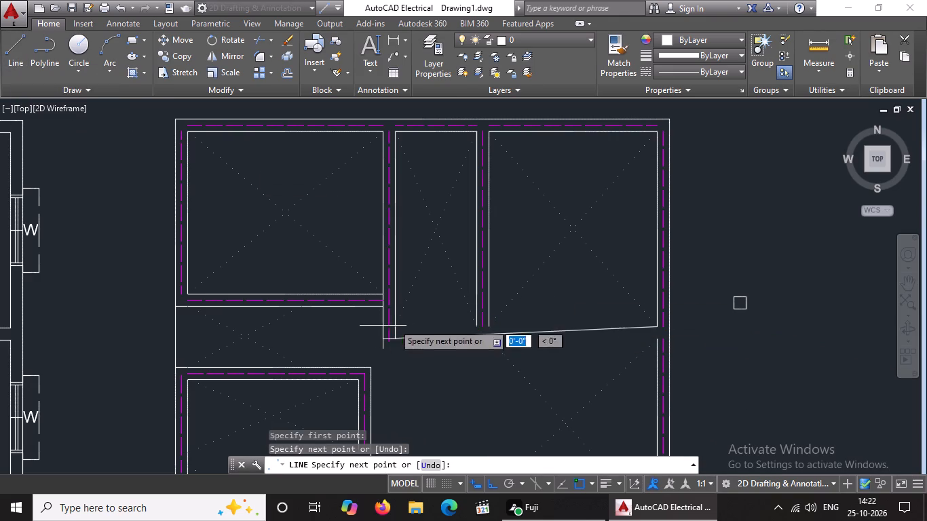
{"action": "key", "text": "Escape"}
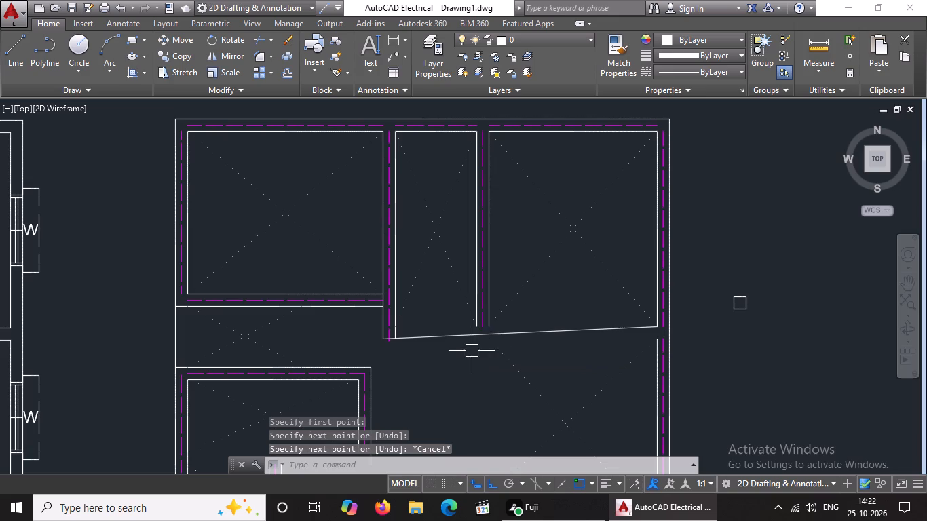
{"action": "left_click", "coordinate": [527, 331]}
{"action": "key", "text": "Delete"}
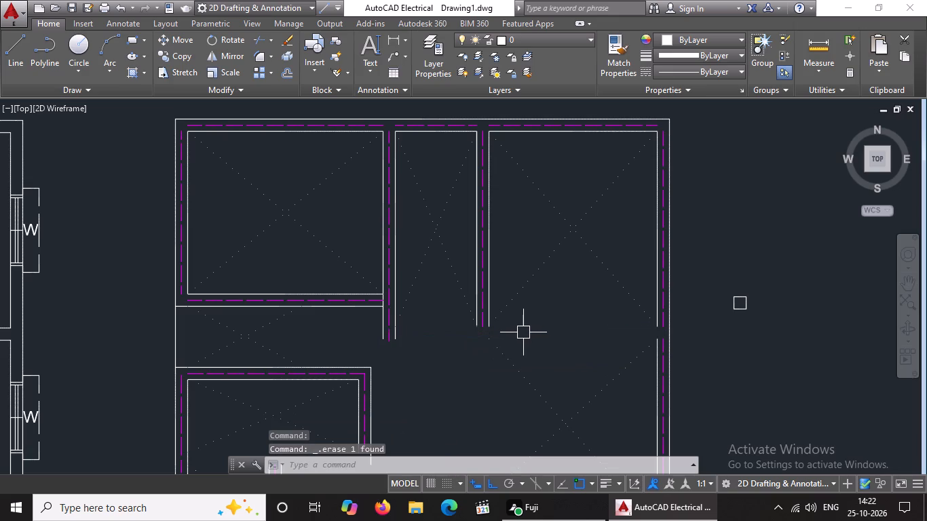
Enable all object snap modes in the drafting settings.
{"action": "key", "text": "o"}
{"action": "type", "text": "S"}
{"action": "key", "text": "space"}
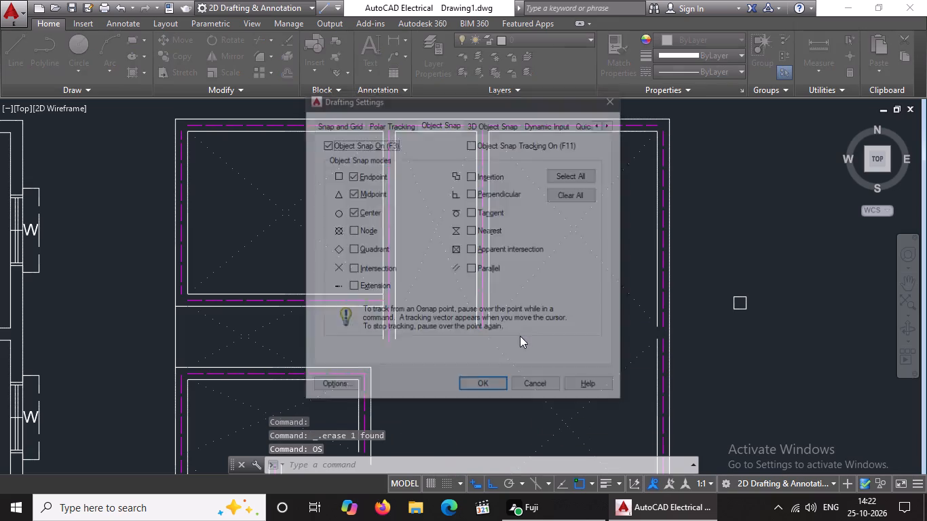
{"action": "left_click", "coordinate": [570, 172]}
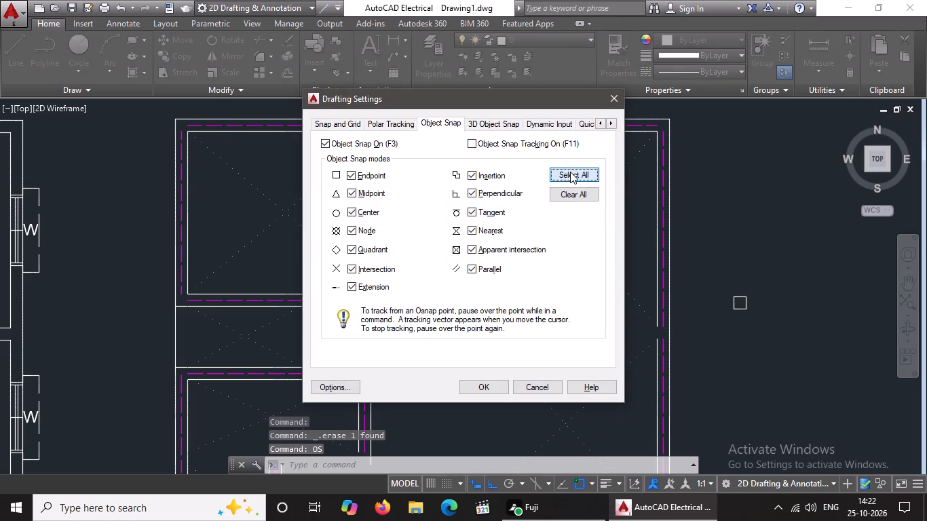
{"action": "left_click", "coordinate": [492, 387]}
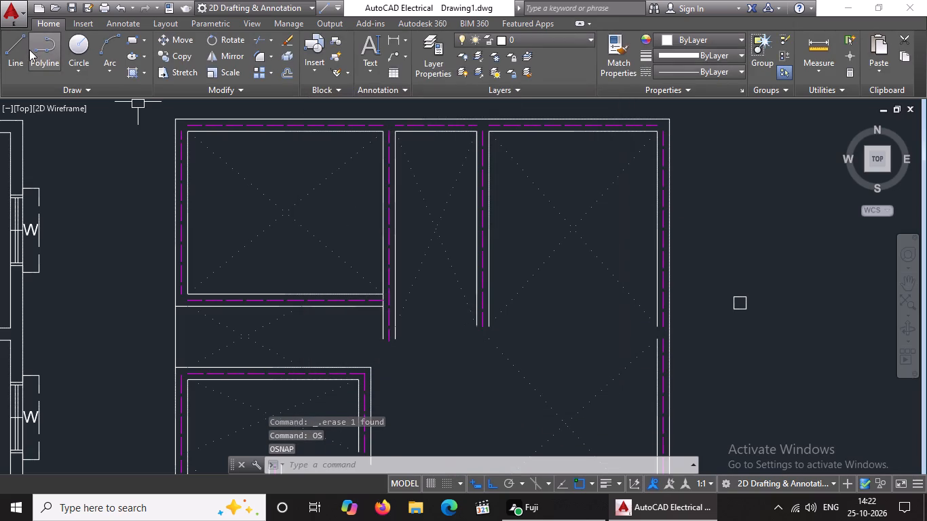
Draw a horizontal line from the upper-right room's lower-right corner to the left face of the partition beside the upper-left room.
{"action": "left_click", "coordinate": [19, 52]}
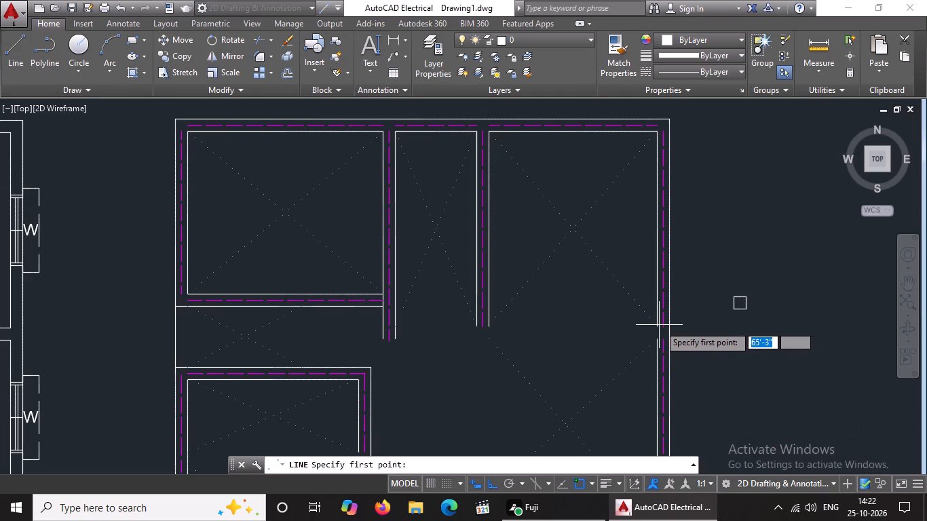
{"action": "left_click", "coordinate": [659, 324]}
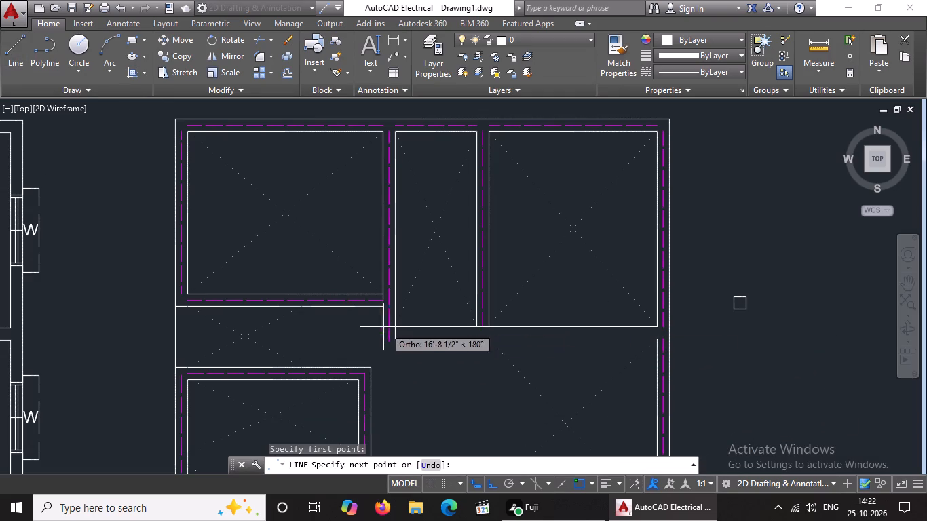
{"action": "left_click", "coordinate": [383, 327]}
{"action": "key", "text": "Escape"}
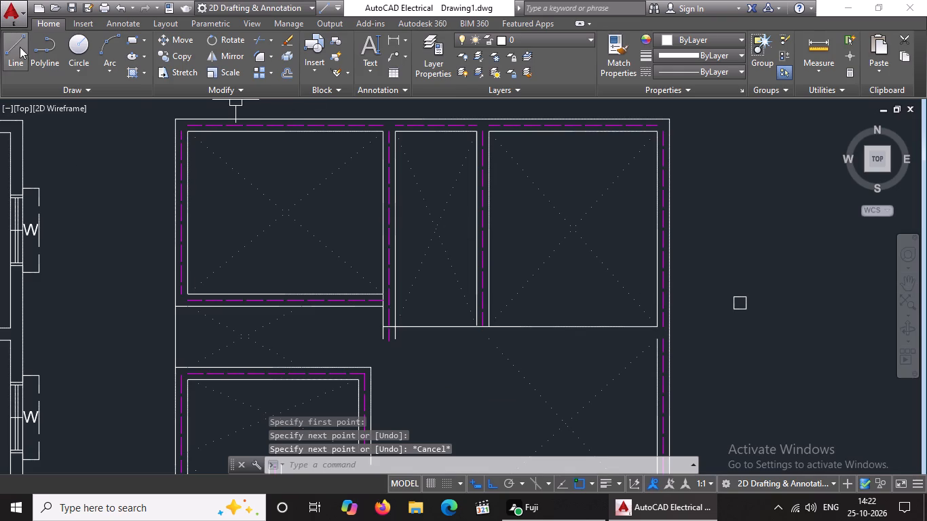
{"action": "key", "text": "Escape"}
Offset the horizontal line below the upper-right room 9" downward to form the wall's lower face.
{"action": "key", "text": "o"}
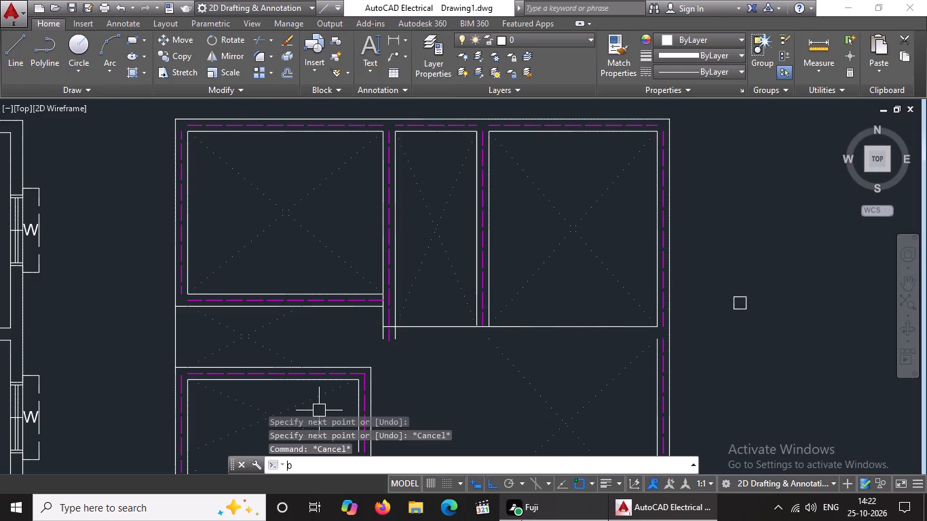
{"action": "key", "text": "Return"}
{"action": "key", "text": "9"}
{"action": "key", "text": "shift+quotedbl"}
{"action": "key", "text": "Return"}
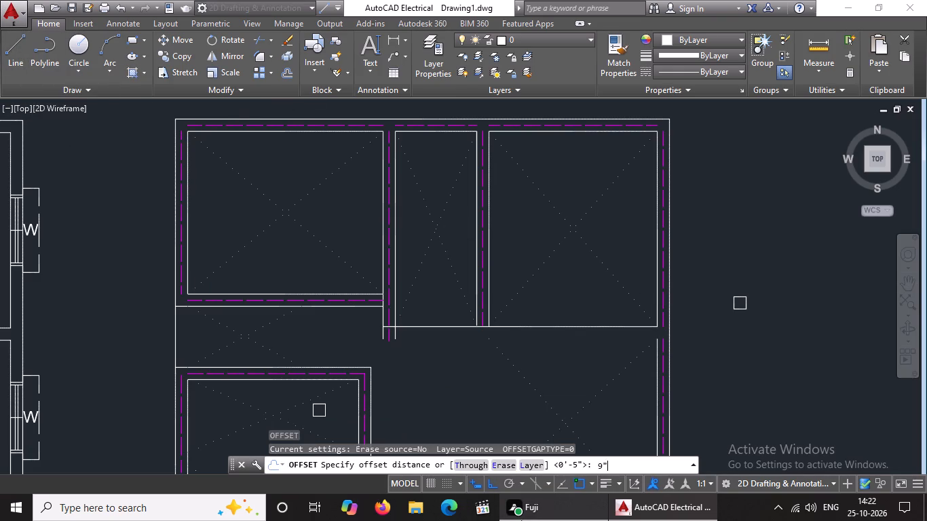
{"action": "left_click", "coordinate": [419, 326]}
{"action": "left_click", "coordinate": [419, 346]}
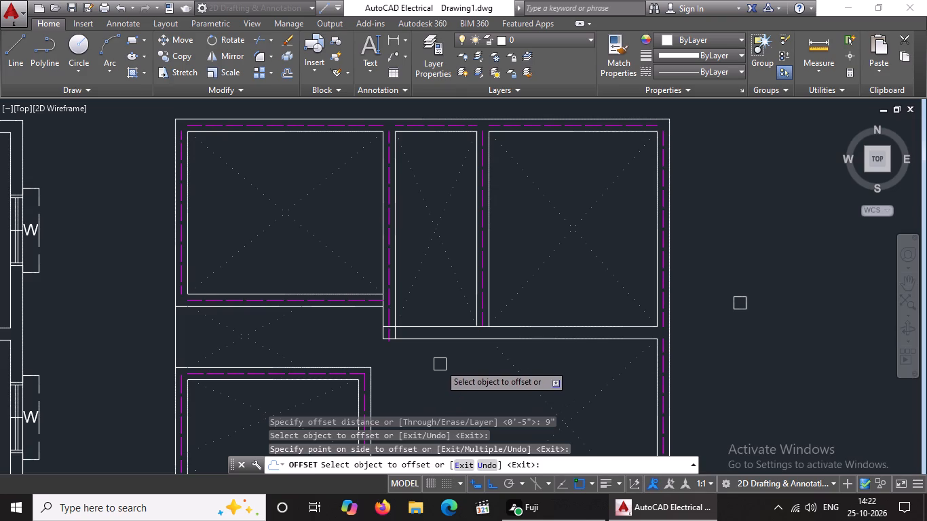
{"action": "key", "text": "Escape"}
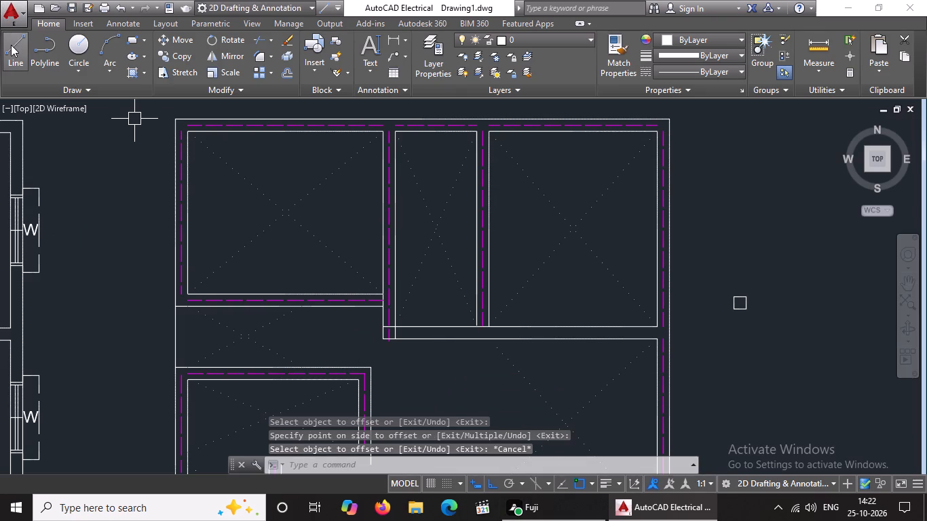
Set the current linetype to the dashed ACAD linetype, leaving the Line command without drawing anything.
{"action": "left_click_drag", "start_coordinate": [14, 45], "coordinate": [24, 45]}
{"action": "left_click", "coordinate": [709, 71]}
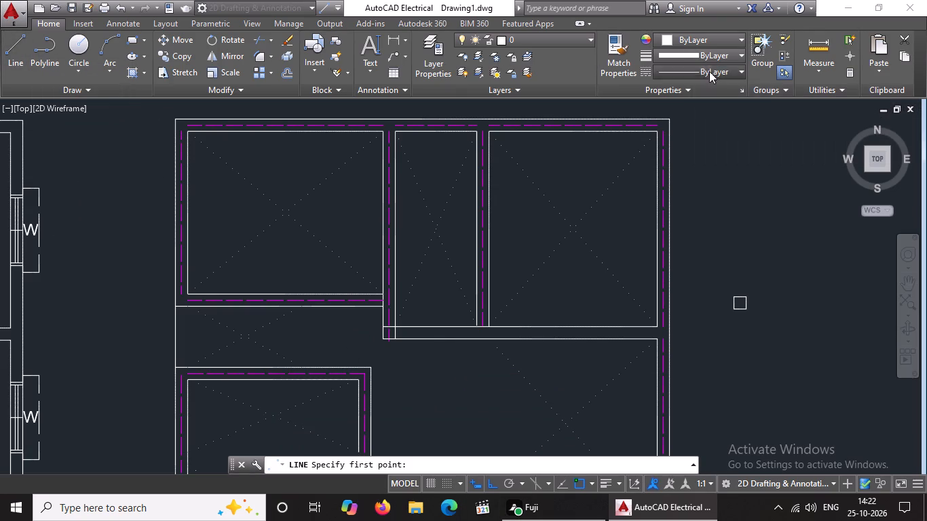
{"action": "left_click", "coordinate": [687, 122]}
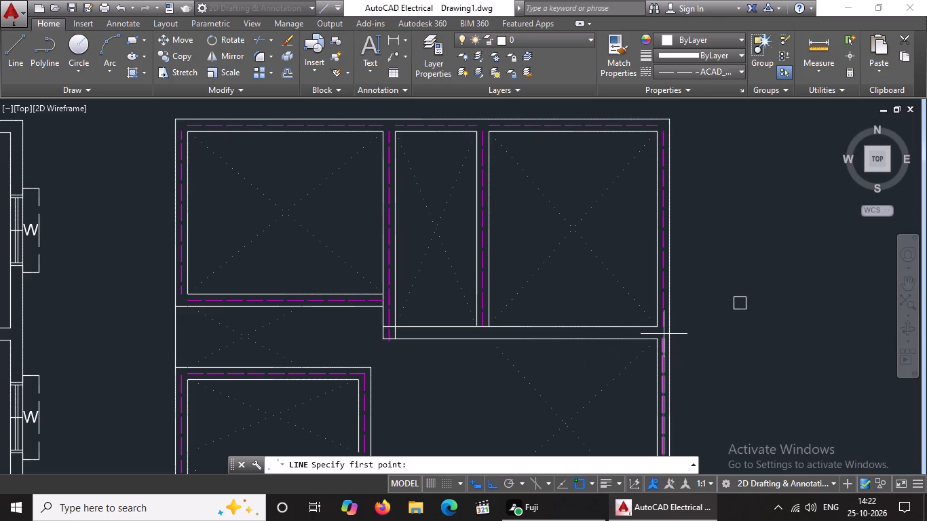
{"action": "key", "text": "Escape"}
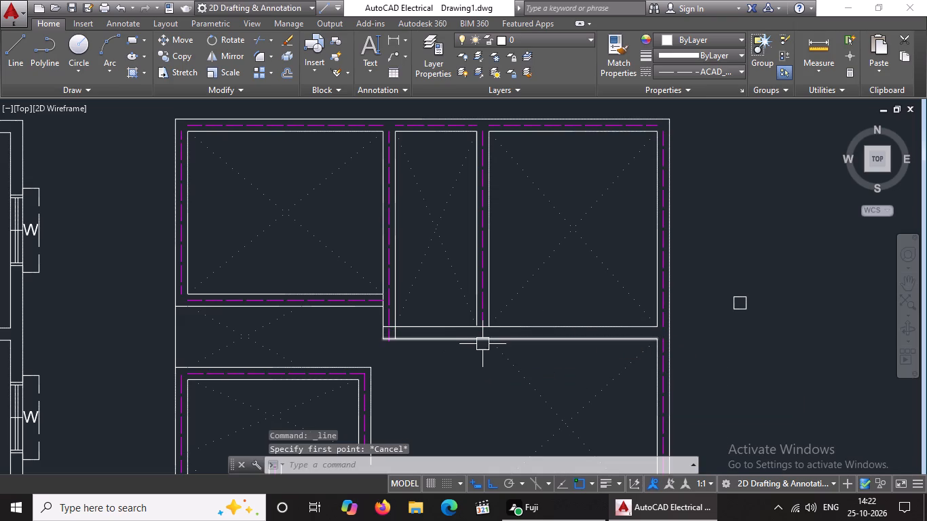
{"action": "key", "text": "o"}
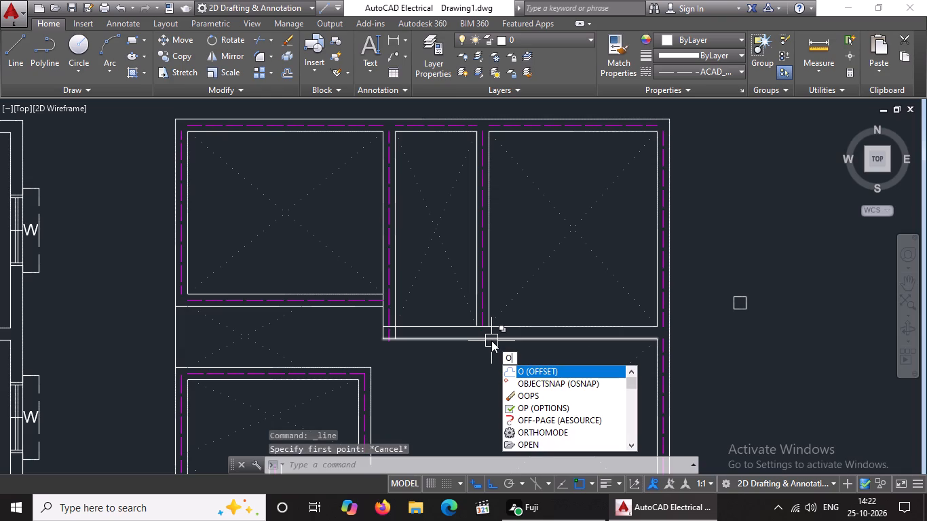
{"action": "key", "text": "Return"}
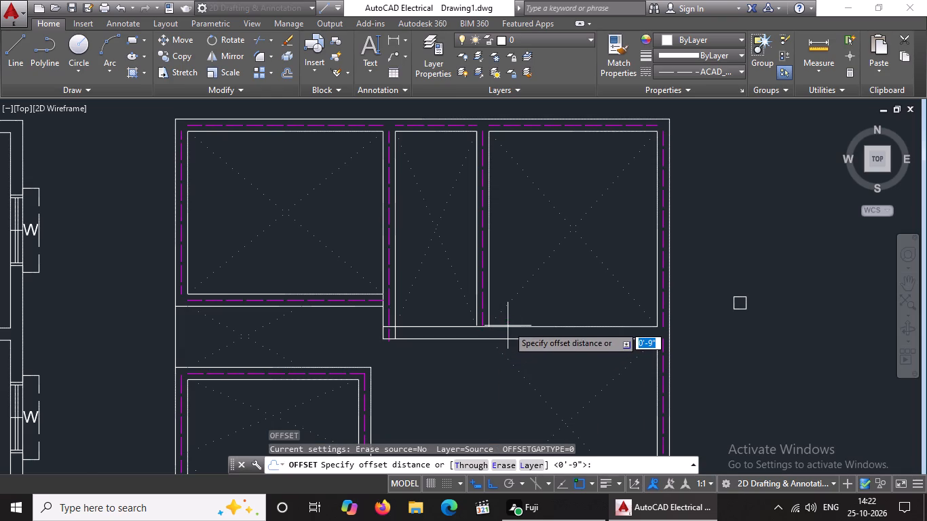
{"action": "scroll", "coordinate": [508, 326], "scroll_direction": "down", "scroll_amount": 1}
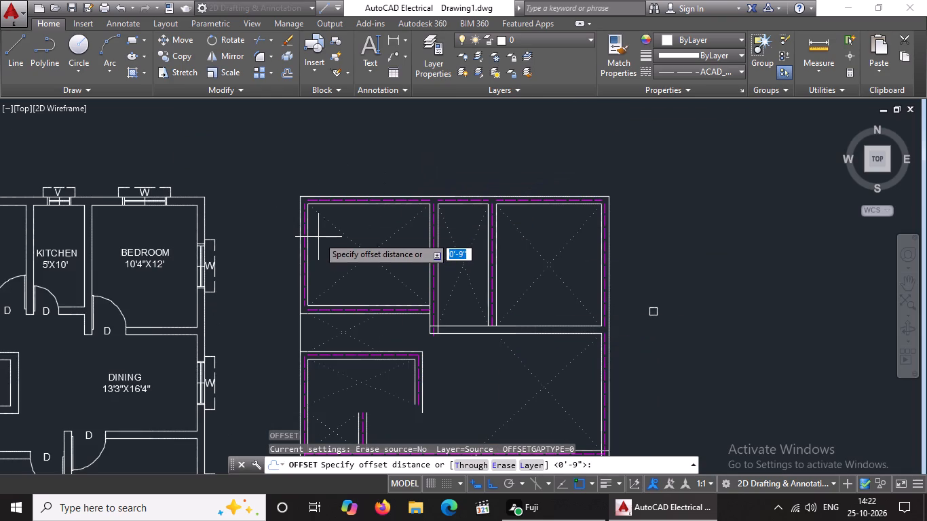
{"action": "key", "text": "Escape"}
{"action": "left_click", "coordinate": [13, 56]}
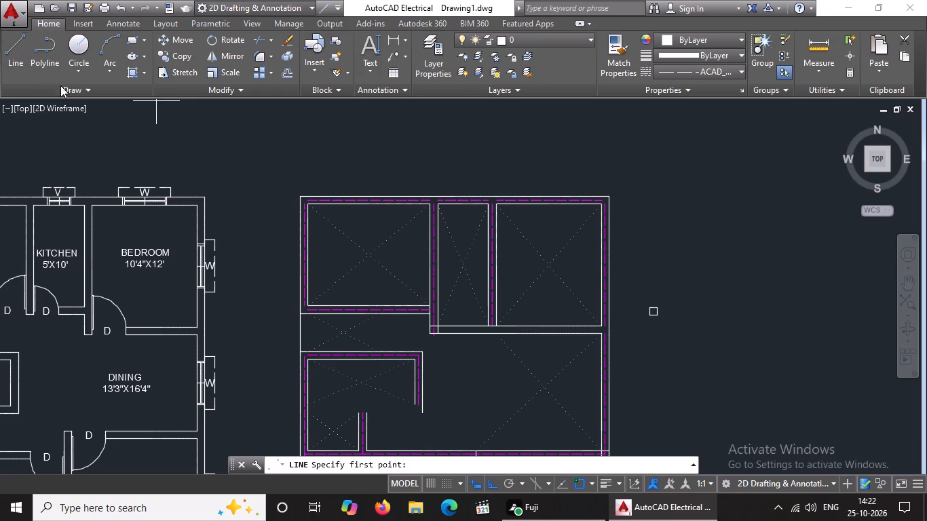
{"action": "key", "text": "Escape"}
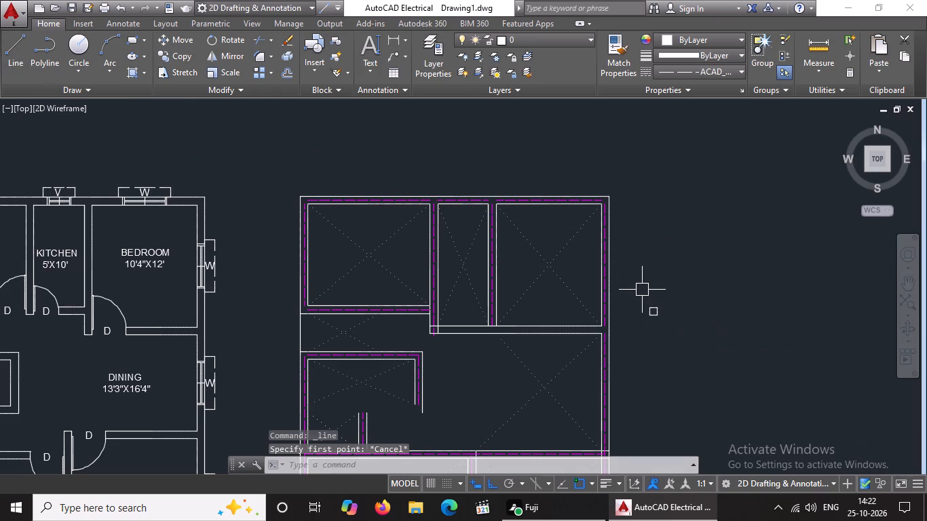
Turn on the system Night light, and with Ortho off move the small square beside the plan onto the foundation plan's upper-left outer corner.
{"action": "left_click", "coordinate": [642, 288]}
{"action": "left_click", "coordinate": [675, 331]}
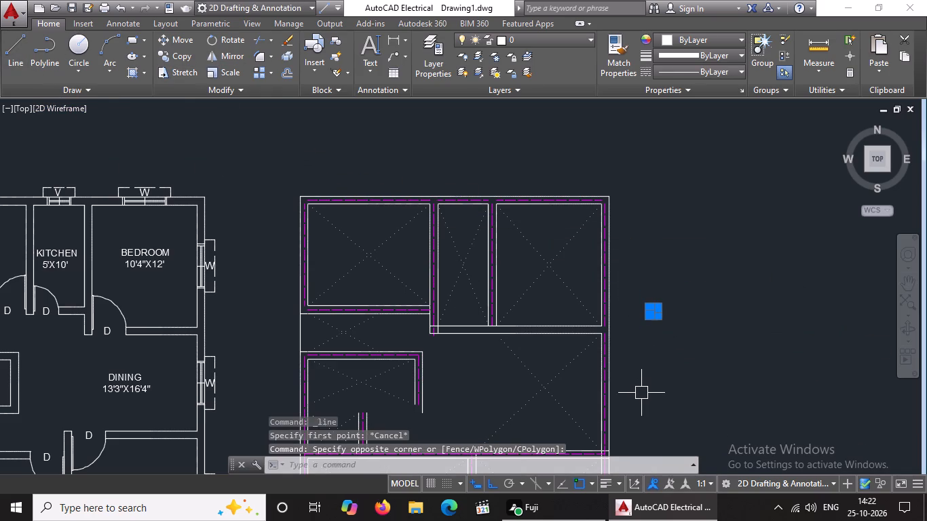
{"action": "key", "text": "super+a"}
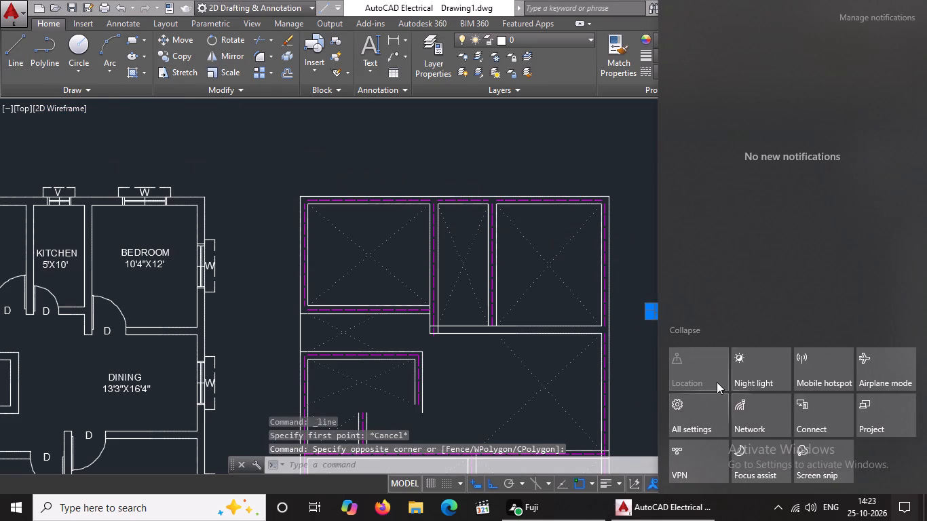
{"action": "left_click", "coordinate": [732, 368]}
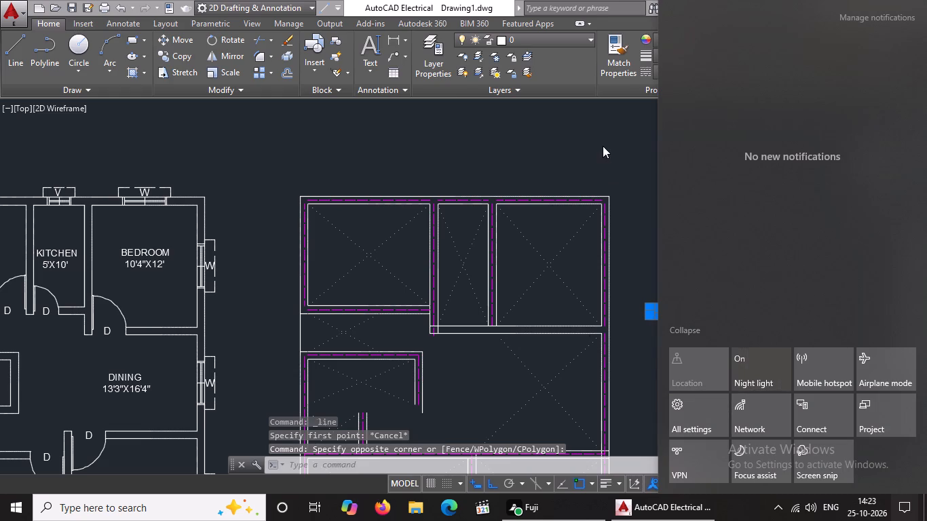
{"action": "left_click", "coordinate": [602, 144]}
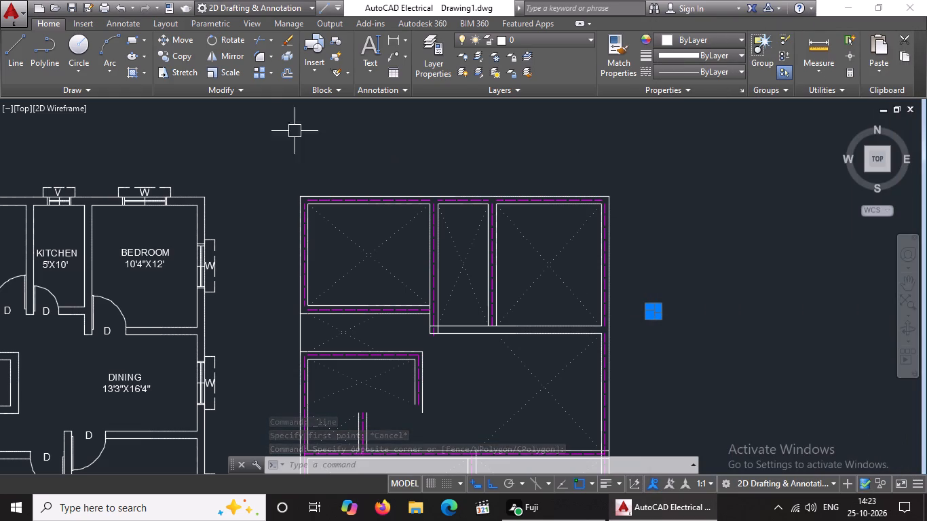
{"action": "left_click", "coordinate": [174, 36]}
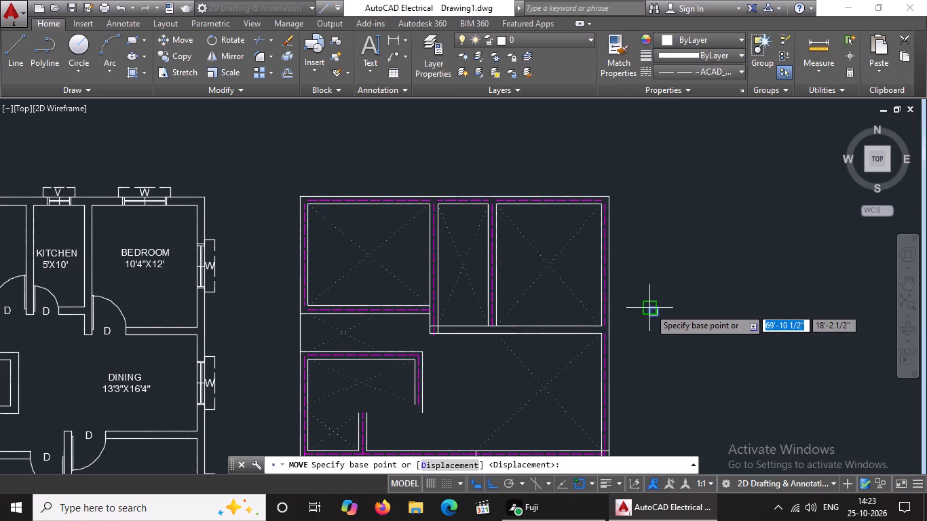
{"action": "left_click", "coordinate": [649, 308]}
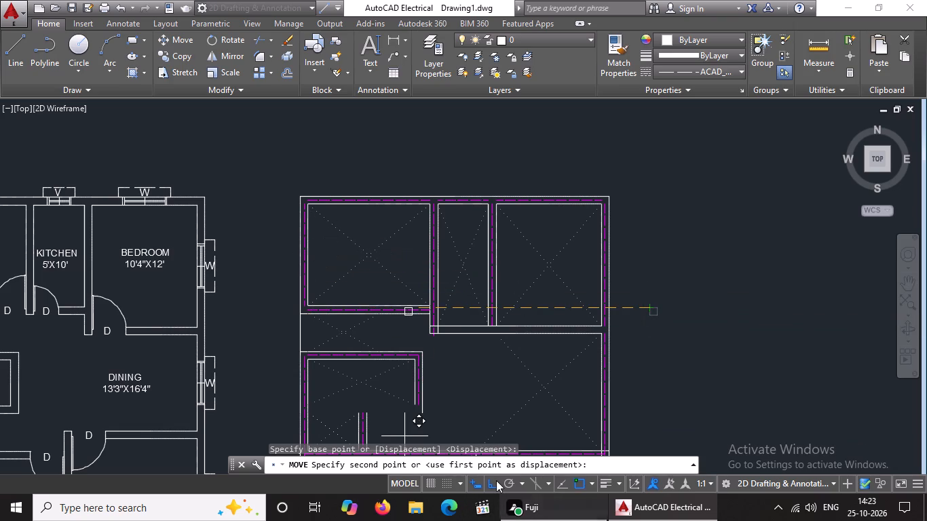
{"action": "left_click", "coordinate": [496, 480]}
{"action": "scroll", "coordinate": [294, 206], "scroll_direction": "up", "scroll_amount": 3}
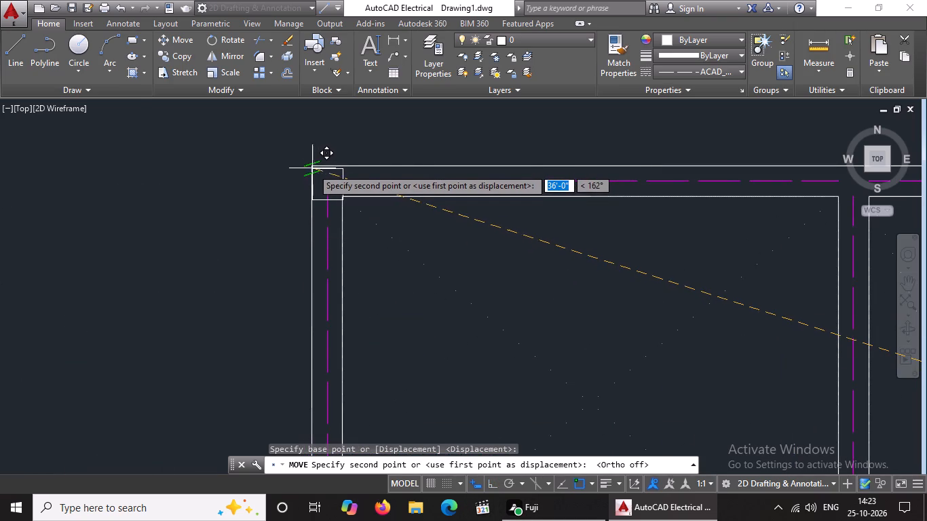
{"action": "scroll", "coordinate": [313, 166], "scroll_direction": "up", "scroll_amount": 2}
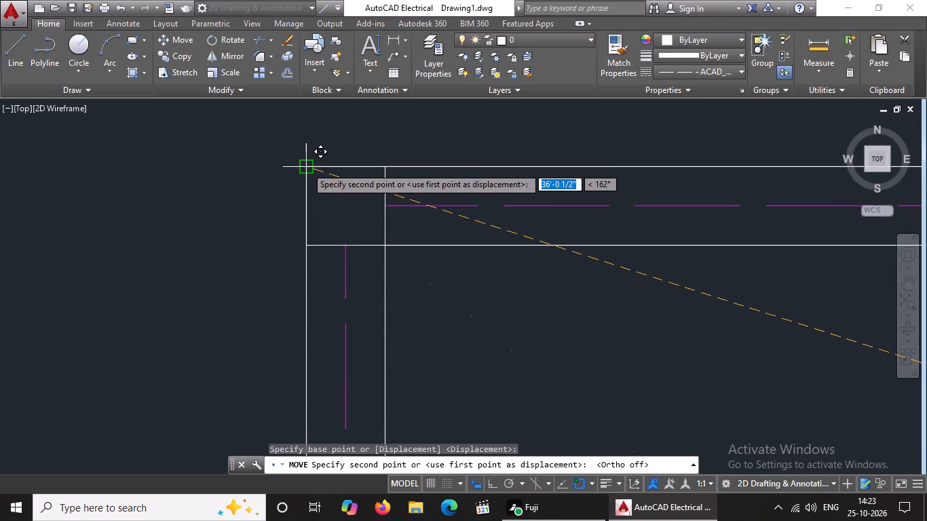
{"action": "left_click", "coordinate": [307, 167]}
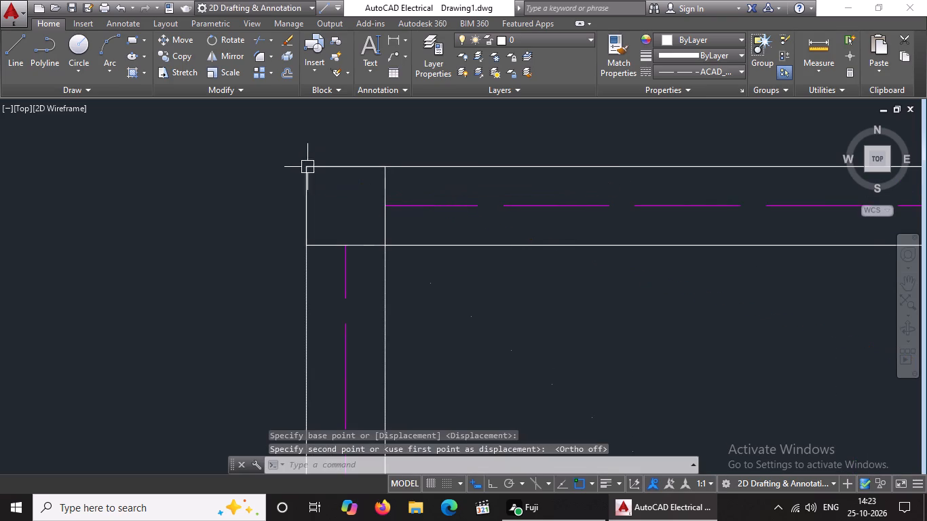
Copy the corner square by its lower-left corner to the two partition junctions along the foundation plan's top wall.
{"action": "scroll", "coordinate": [388, 214], "scroll_direction": "down", "scroll_amount": 4}
{"action": "middle_click_drag", "start_coordinate": [446, 235], "coordinate": [381, 269]}
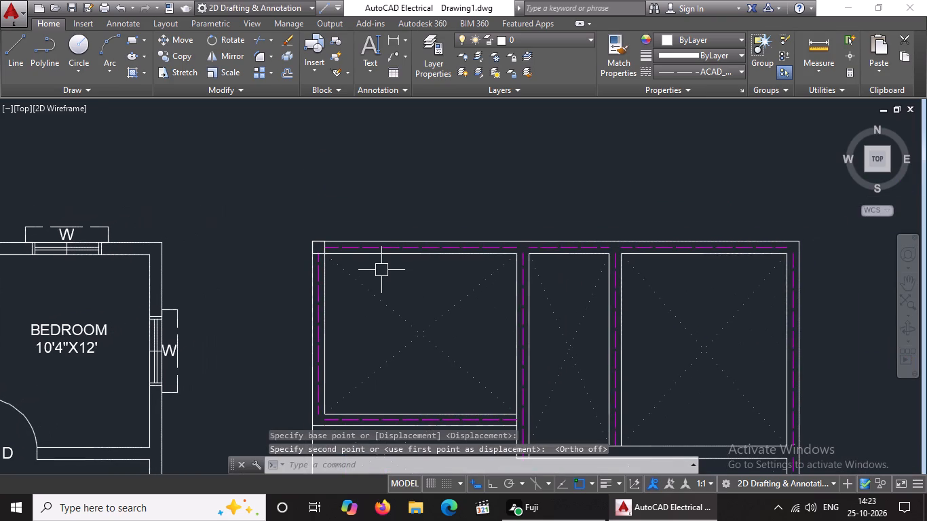
{"action": "left_click", "coordinate": [292, 217]}
{"action": "left_click", "coordinate": [342, 265]}
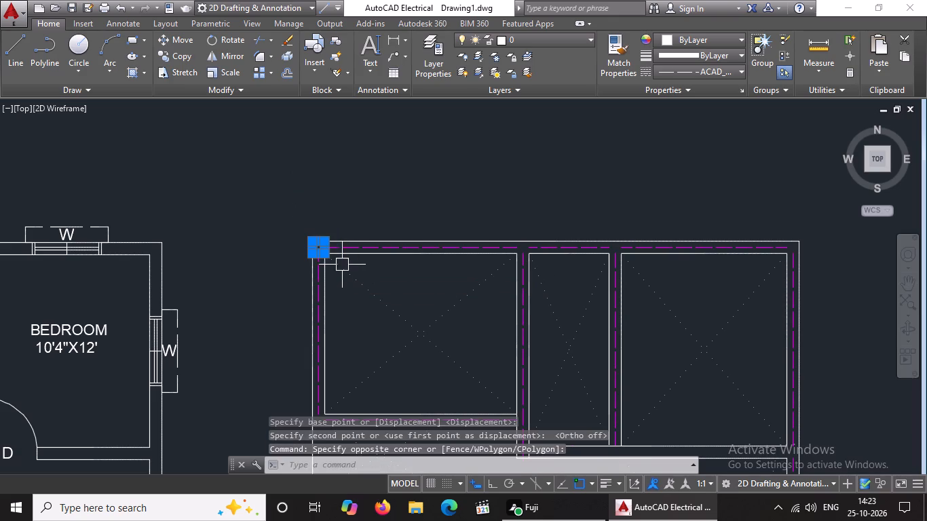
{"action": "left_click", "coordinate": [174, 56]}
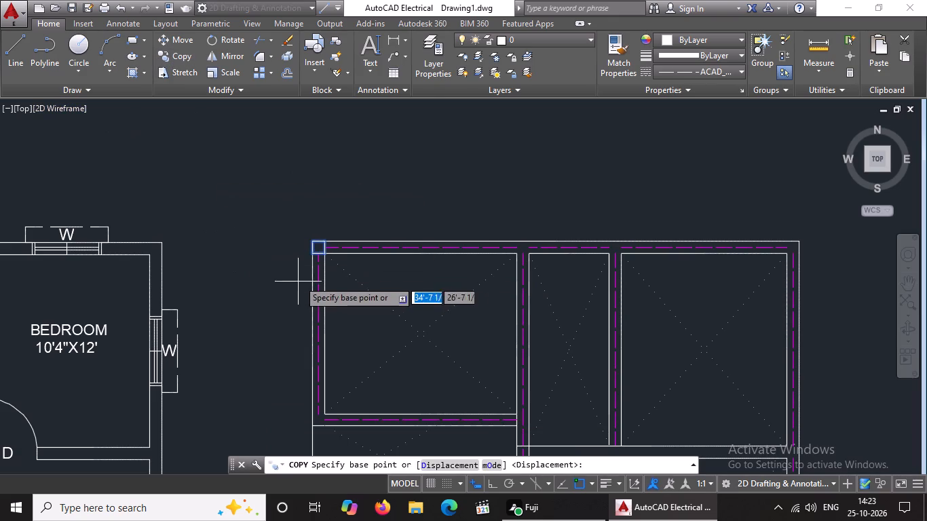
{"action": "scroll", "coordinate": [307, 274], "scroll_direction": "up", "scroll_amount": 2}
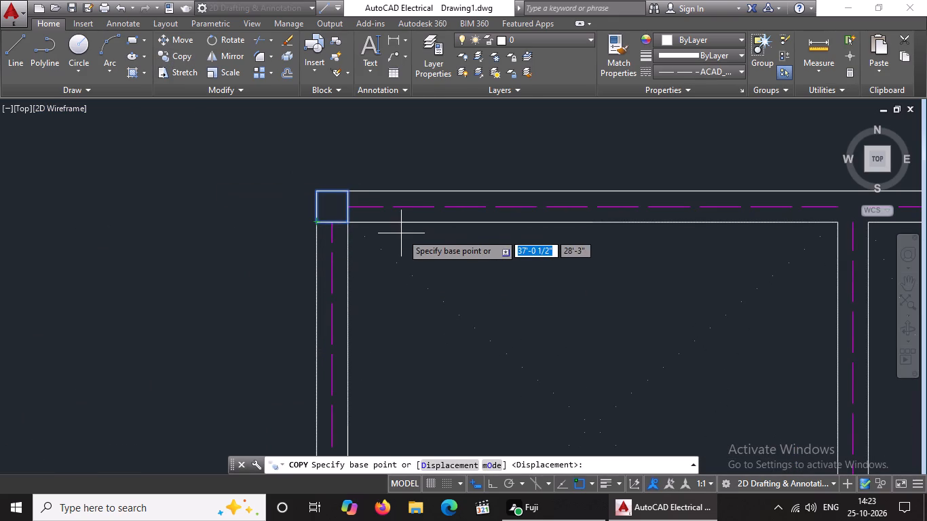
{"action": "scroll", "coordinate": [387, 233], "scroll_direction": "up", "scroll_amount": 2}
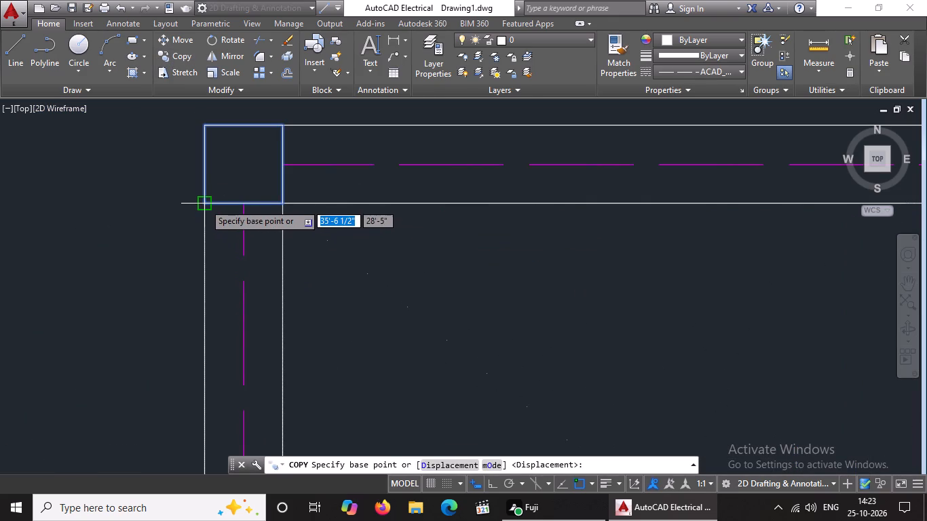
{"action": "left_click", "coordinate": [204, 203]}
{"action": "scroll", "coordinate": [336, 225], "scroll_direction": "down", "scroll_amount": 3}
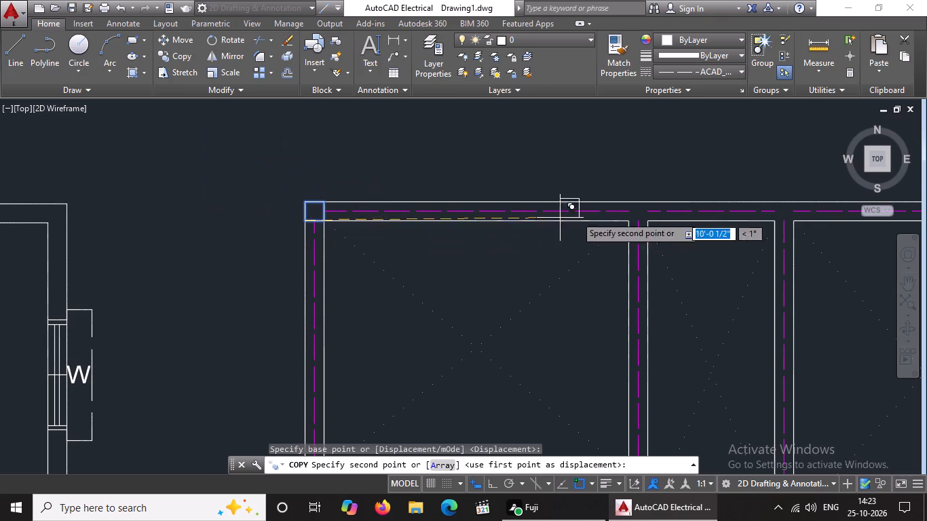
{"action": "scroll", "coordinate": [653, 213], "scroll_direction": "up", "scroll_amount": 4}
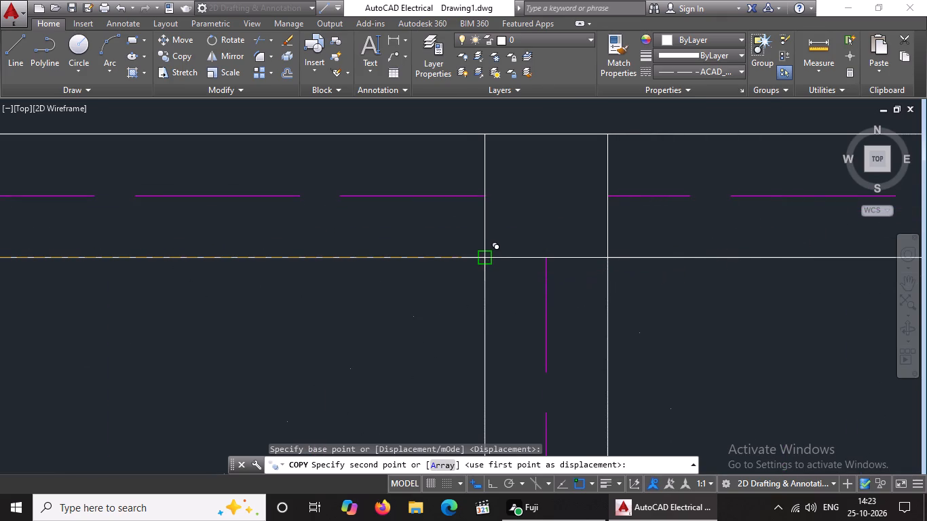
{"action": "left_click", "coordinate": [485, 257]}
{"action": "scroll", "coordinate": [485, 256], "scroll_direction": "down", "scroll_amount": 4}
{"action": "scroll", "coordinate": [732, 257], "scroll_direction": "up", "scroll_amount": 3}
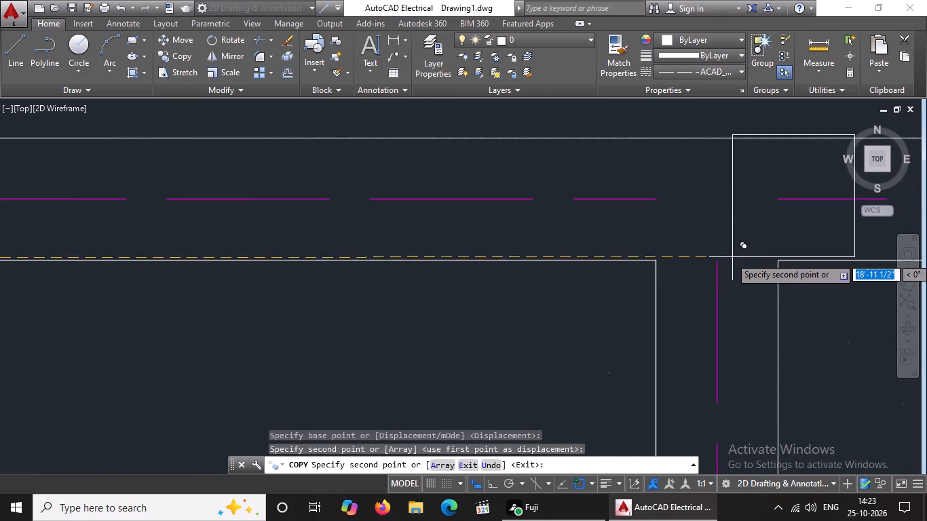
{"action": "left_click", "coordinate": [654, 259]}
Place another copy of the square at the foundation plan's upper-right outer wall corner.
{"action": "scroll", "coordinate": [622, 276], "scroll_direction": "down", "scroll_amount": 8}
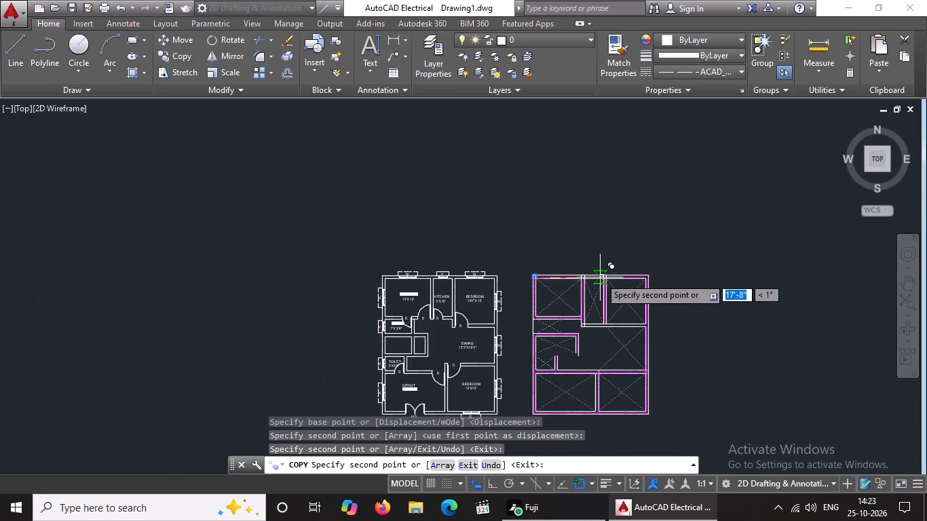
{"action": "scroll", "coordinate": [654, 280], "scroll_direction": "up", "scroll_amount": 8}
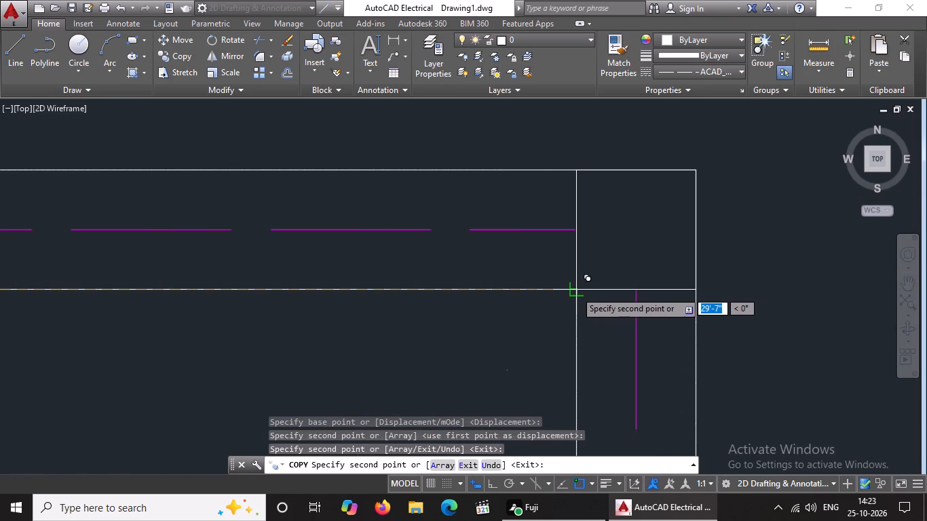
{"action": "left_click", "coordinate": [575, 292]}
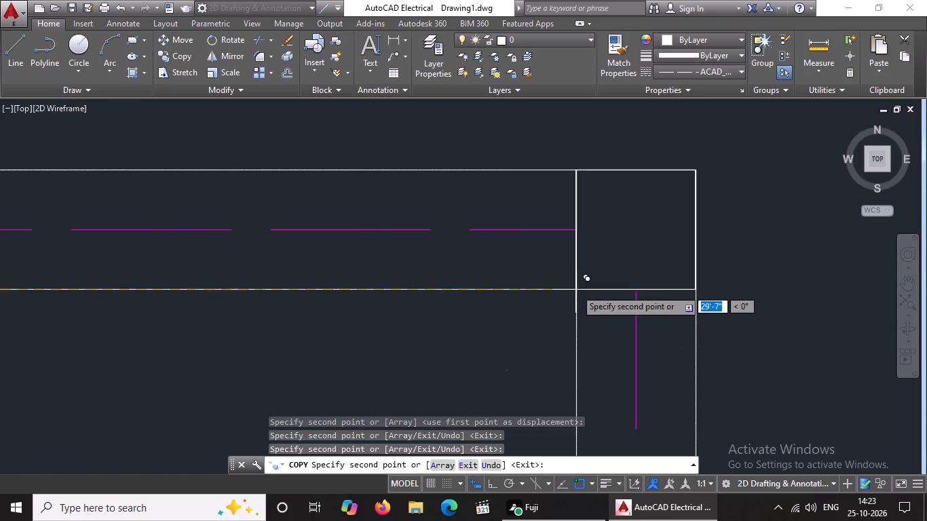
Examine the wall junctions below the upper rooms for further square placements, and end the Copy command.
{"action": "scroll", "coordinate": [578, 284], "scroll_direction": "down", "scroll_amount": 7}
{"action": "scroll", "coordinate": [294, 391], "scroll_direction": "up", "scroll_amount": 3}
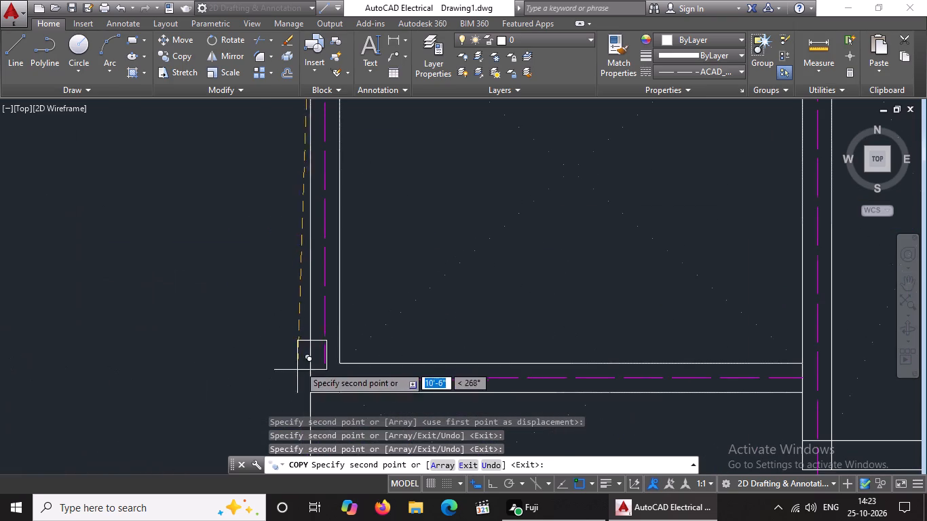
{"action": "scroll", "coordinate": [356, 311], "scroll_direction": "down", "scroll_amount": 3}
{"action": "middle_click_drag", "start_coordinate": [383, 343], "coordinate": [385, 329]}
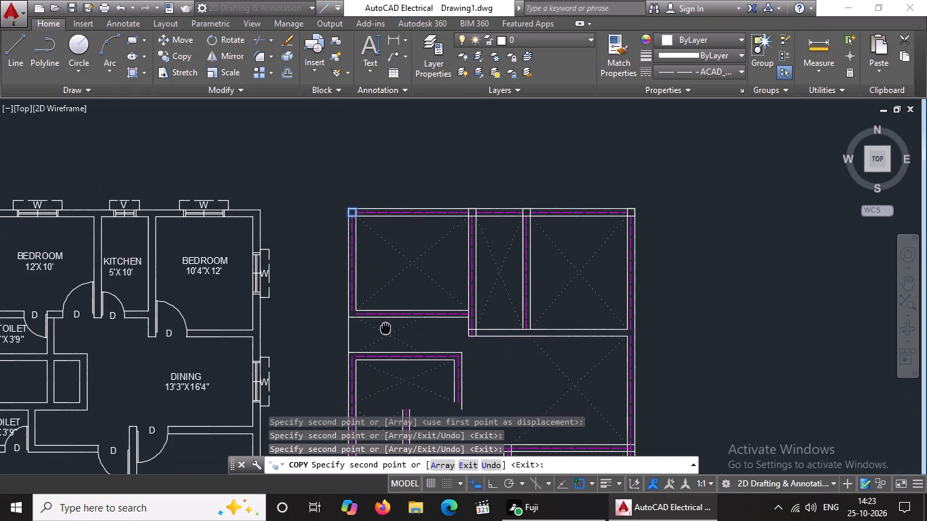
{"action": "scroll", "coordinate": [484, 320], "scroll_direction": "up", "scroll_amount": 3}
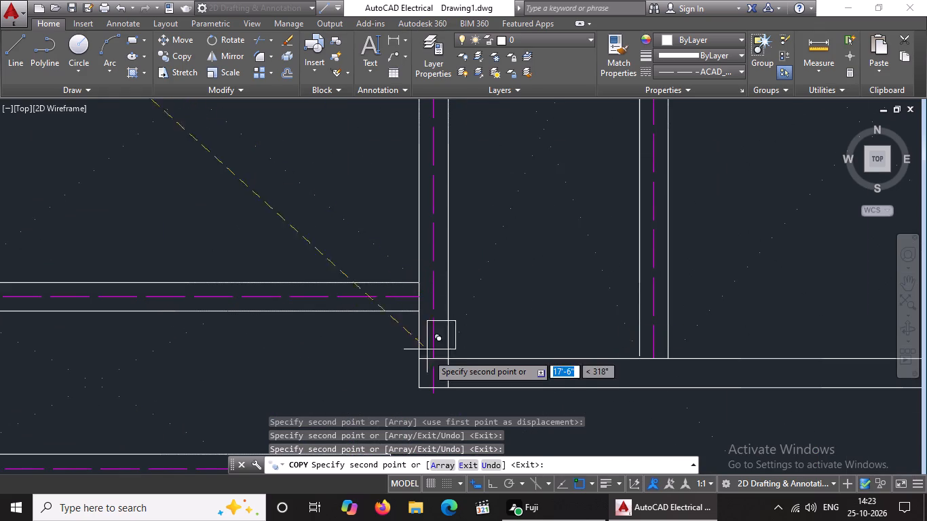
{"action": "scroll", "coordinate": [474, 321], "scroll_direction": "down", "scroll_amount": 4}
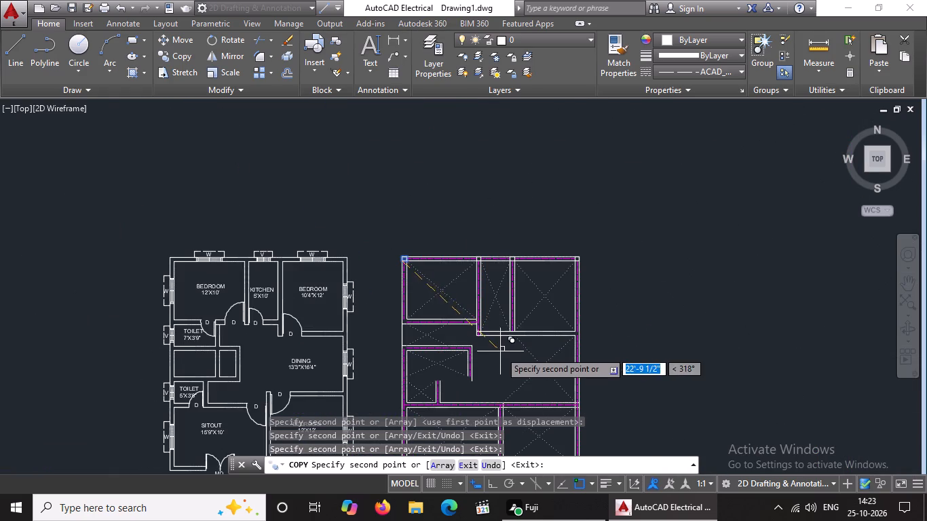
{"action": "scroll", "coordinate": [504, 343], "scroll_direction": "up", "scroll_amount": 3}
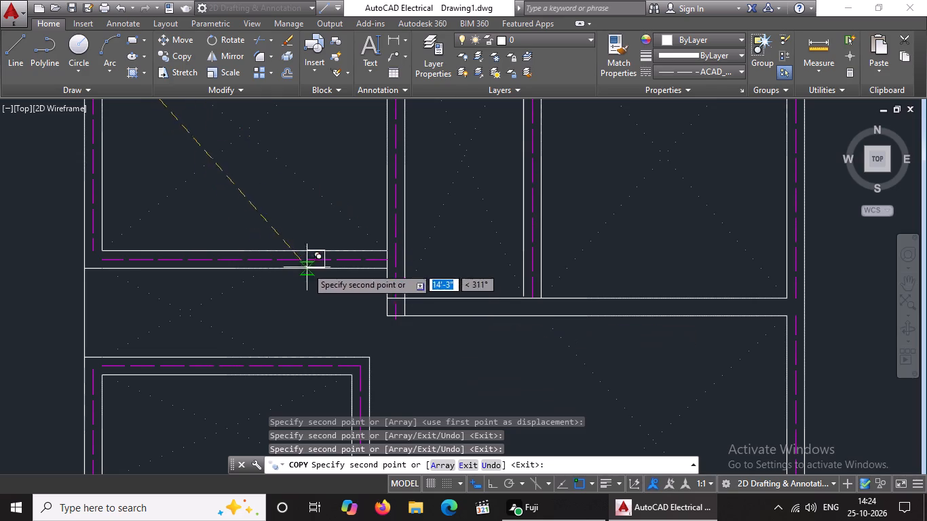
{"action": "key", "text": "Escape"}
{"action": "middle_click_drag", "start_coordinate": [305, 225], "coordinate": [318, 266]}
{"action": "scroll", "coordinate": [299, 246], "scroll_direction": "down", "scroll_amount": 3}
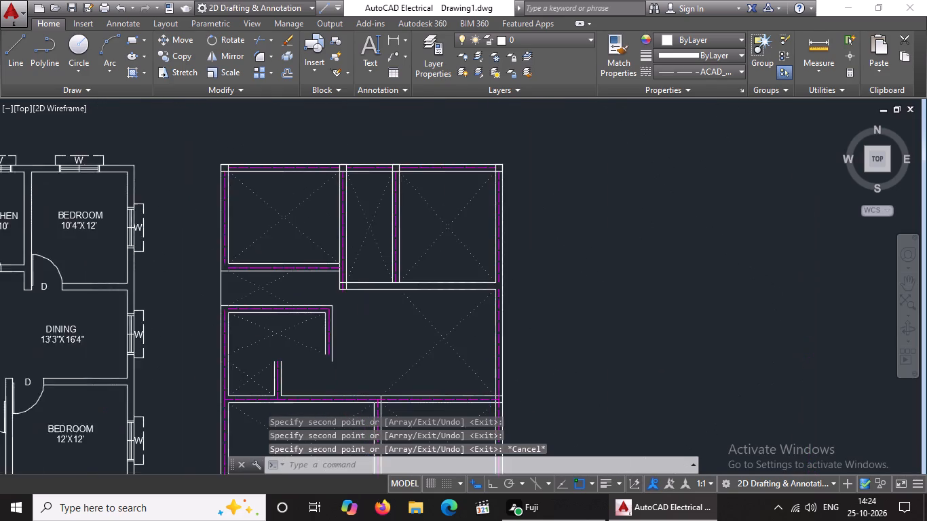
{"action": "scroll", "coordinate": [270, 217], "scroll_direction": "up", "scroll_amount": 2}
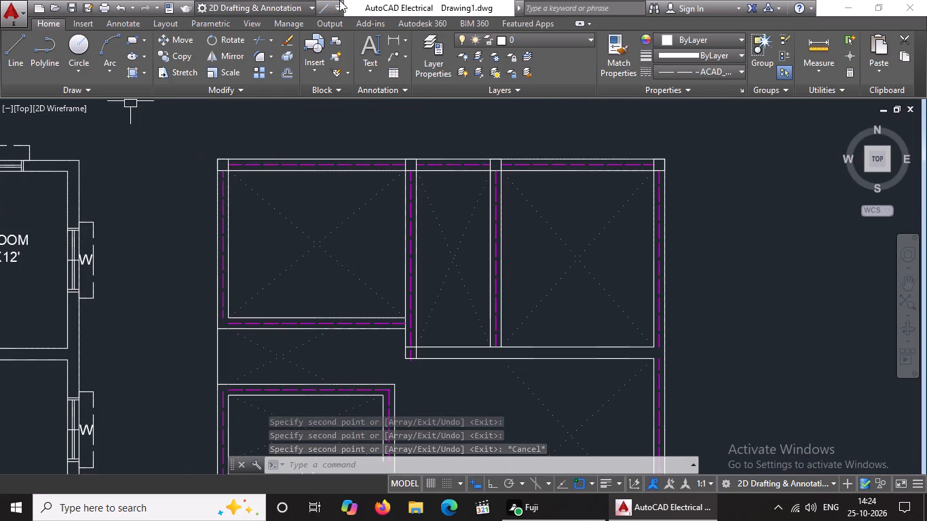
Copy the upper-left corner square by its upper-right corner to the junction of the left outer wall and the upper-left room's bottom wall.
{"action": "left_click", "coordinate": [198, 142]}
{"action": "left_click", "coordinate": [240, 180]}
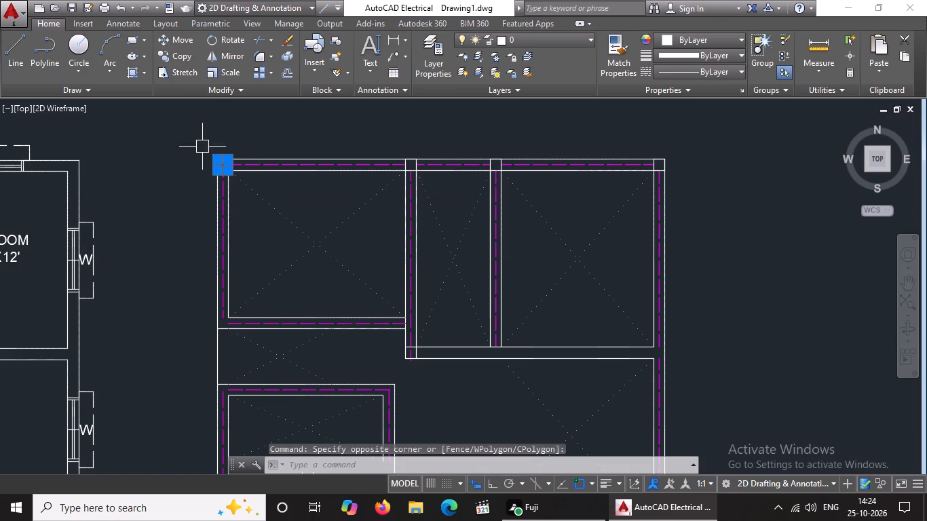
{"action": "left_click", "coordinate": [175, 54]}
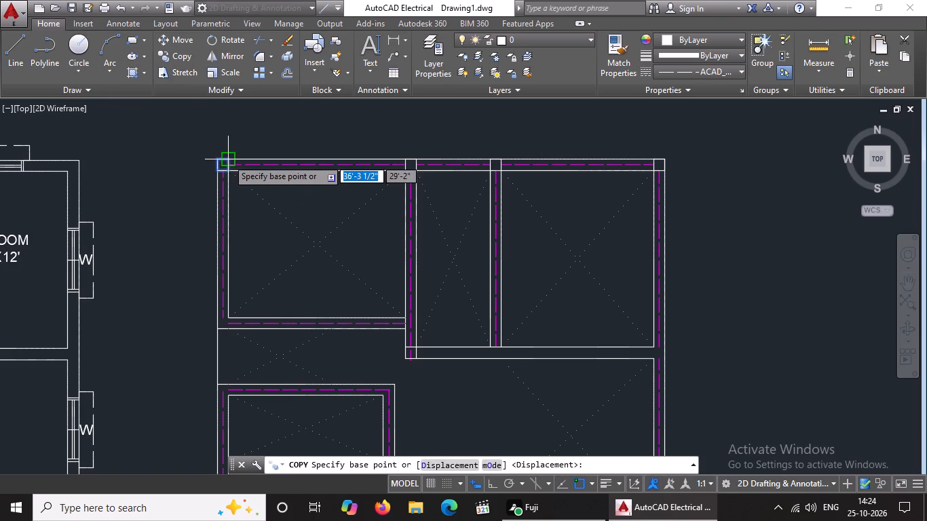
{"action": "left_click", "coordinate": [227, 159]}
{"action": "scroll", "coordinate": [229, 324], "scroll_direction": "up", "scroll_amount": 3}
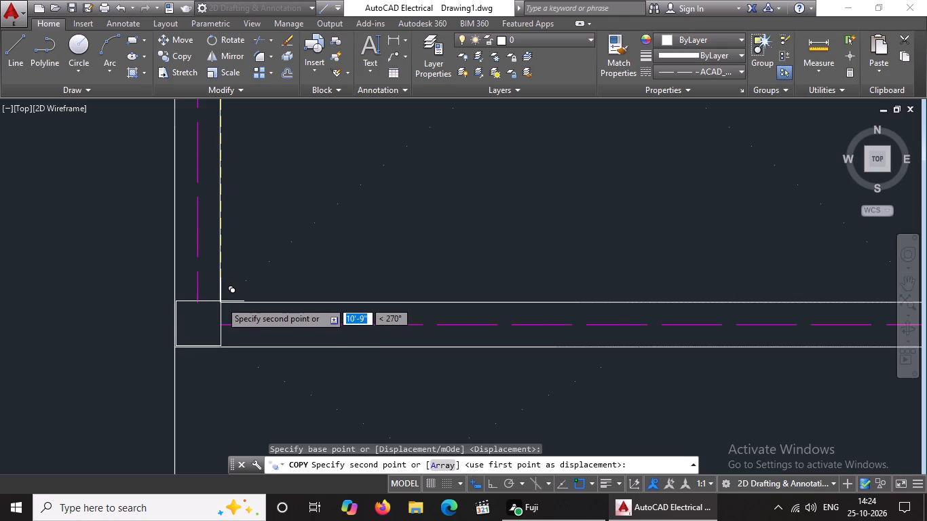
{"action": "left_click", "coordinate": [220, 303]}
{"action": "scroll", "coordinate": [254, 296], "scroll_direction": "down", "scroll_amount": 4}
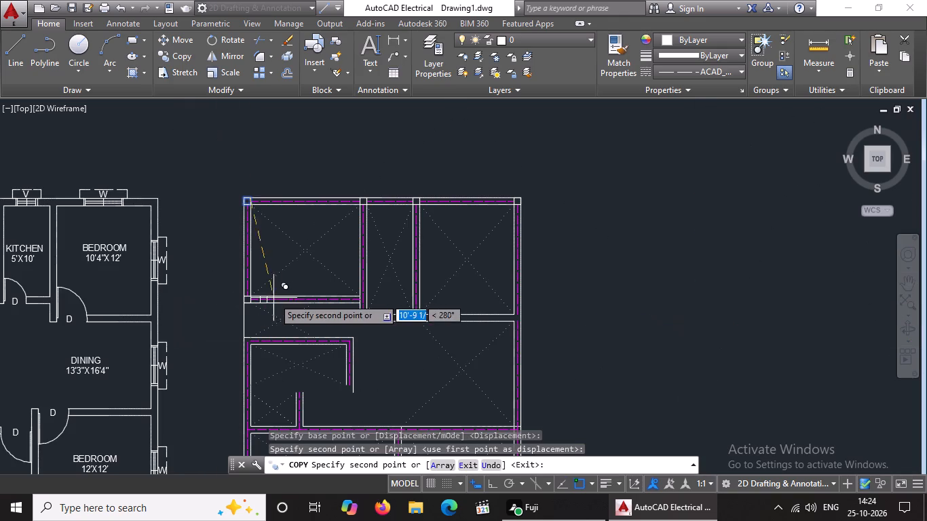
Place copies of the square where the two upper partitions meet the horizontal wall below them, and end the Copy command.
{"action": "scroll", "coordinate": [350, 303], "scroll_direction": "up", "scroll_amount": 3}
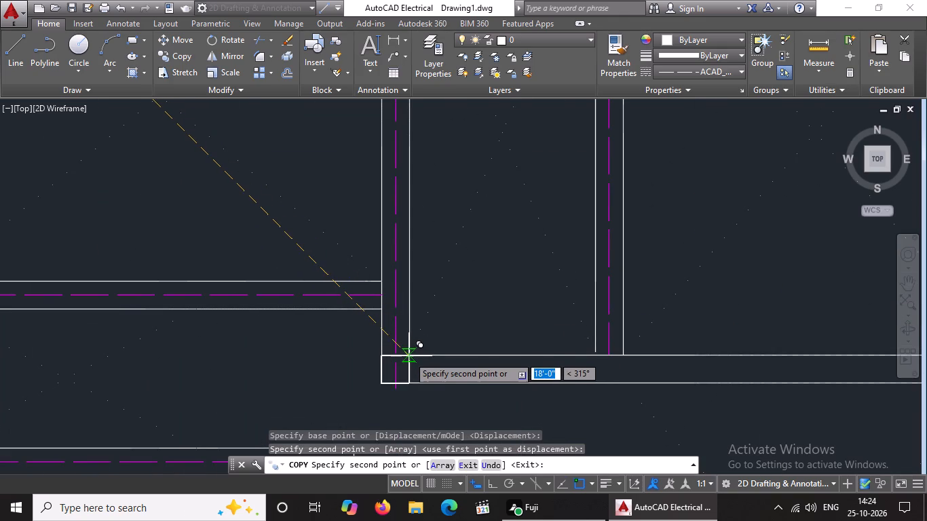
{"action": "scroll", "coordinate": [408, 354], "scroll_direction": "up", "scroll_amount": 2}
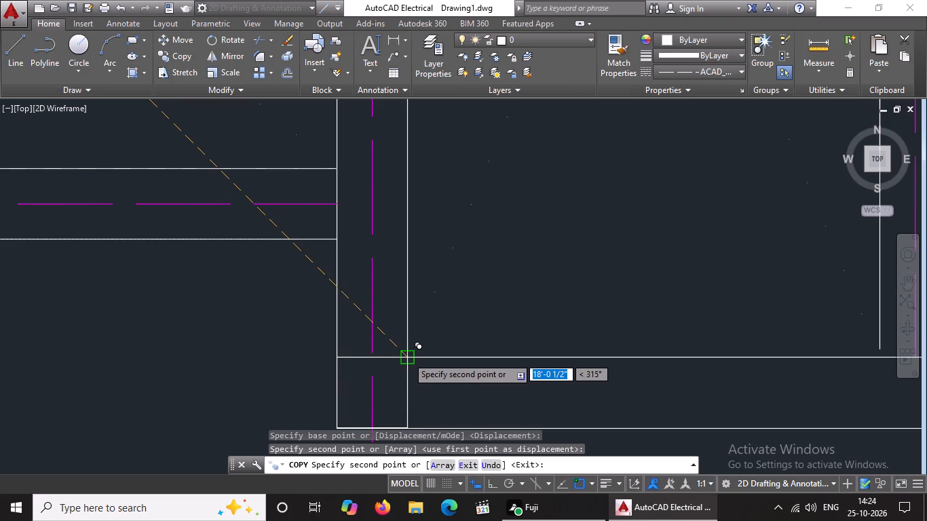
{"action": "left_click", "coordinate": [407, 357]}
{"action": "scroll", "coordinate": [408, 354], "scroll_direction": "down", "scroll_amount": 6}
{"action": "scroll", "coordinate": [492, 366], "scroll_direction": "up", "scroll_amount": 5}
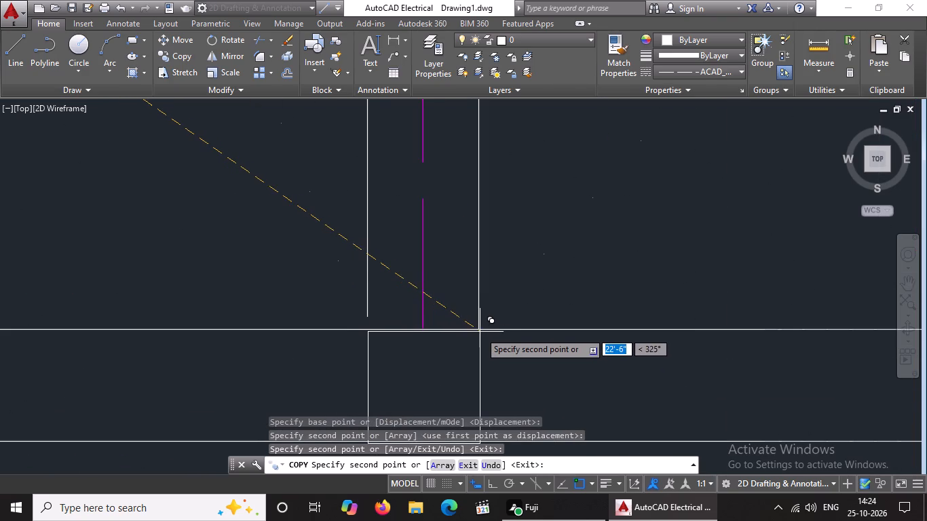
{"action": "left_click", "coordinate": [479, 330]}
{"action": "scroll", "coordinate": [479, 330], "scroll_direction": "down", "scroll_amount": 5}
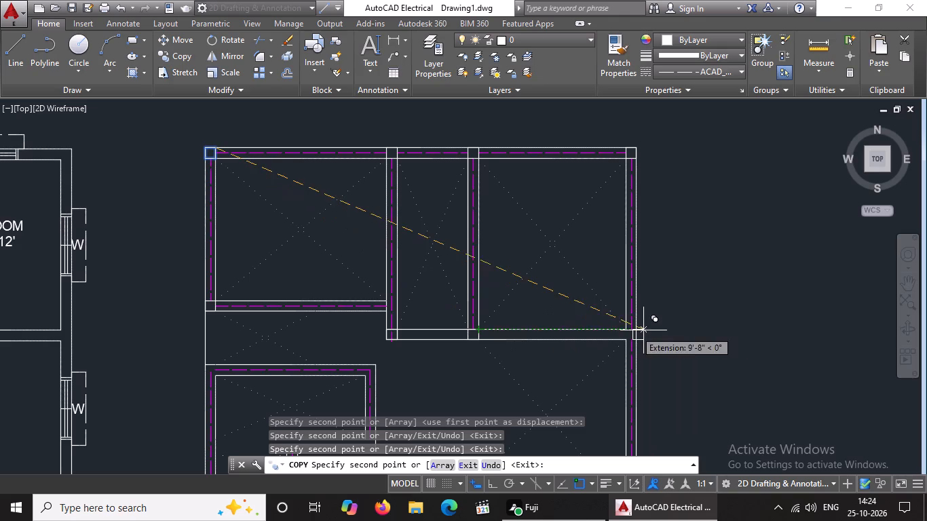
{"action": "scroll", "coordinate": [652, 337], "scroll_direction": "up", "scroll_amount": 3}
{"action": "scroll", "coordinate": [653, 332], "scroll_direction": "down", "scroll_amount": 3}
{"action": "key", "text": "Escape"}
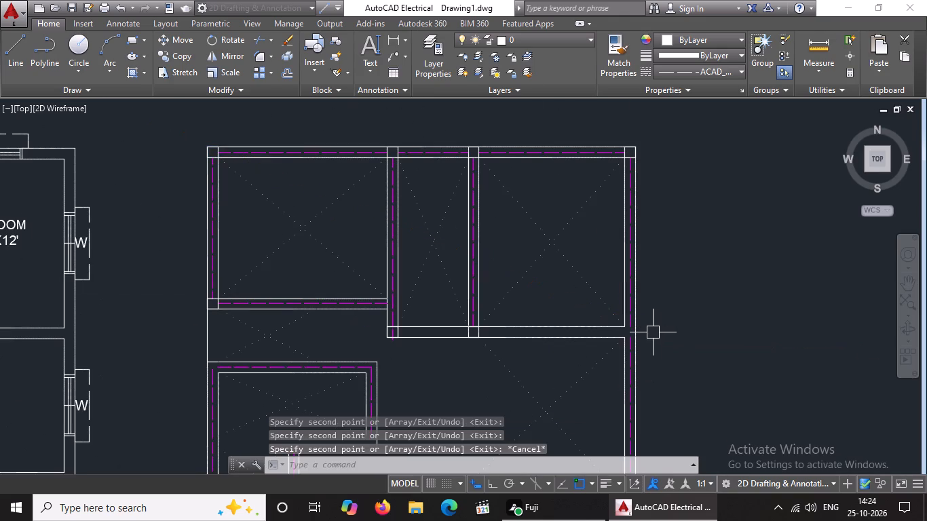
Extend the left line of the partition beside the upper-right room down to the horizontal wall below it.
{"action": "type", "text": "EX"}
{"action": "key", "text": "space"}
{"action": "key", "text": "space"}
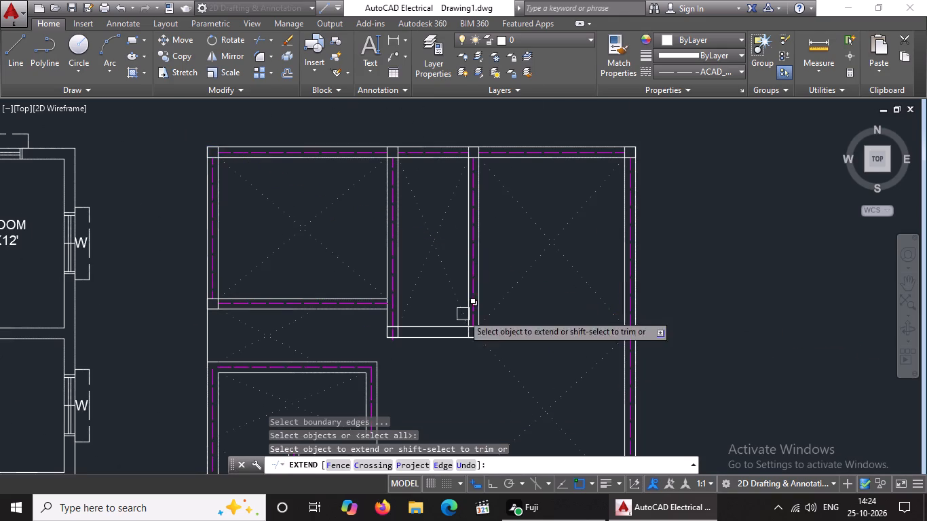
{"action": "scroll", "coordinate": [478, 320], "scroll_direction": "up", "scroll_amount": 3}
{"action": "left_click", "coordinate": [438, 318]}
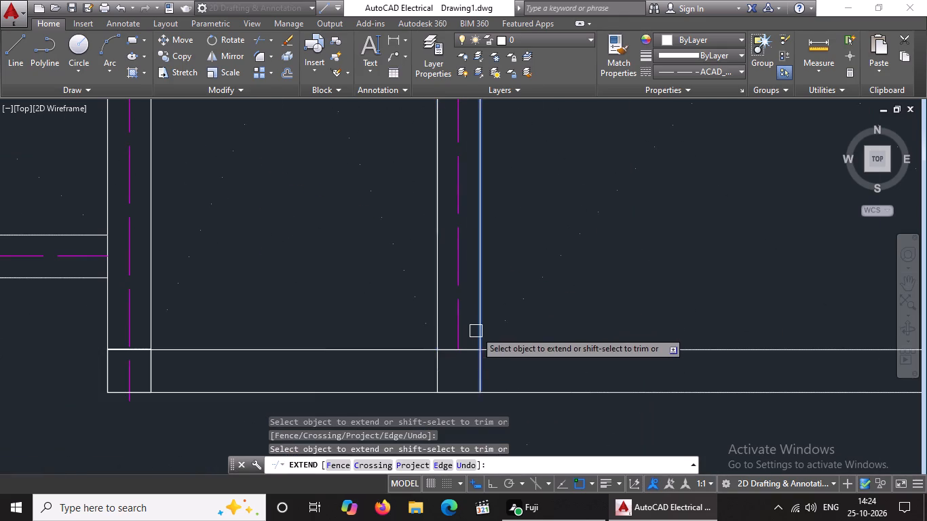
{"action": "scroll", "coordinate": [476, 331], "scroll_direction": "down", "scroll_amount": 3}
{"action": "key", "text": "Escape"}
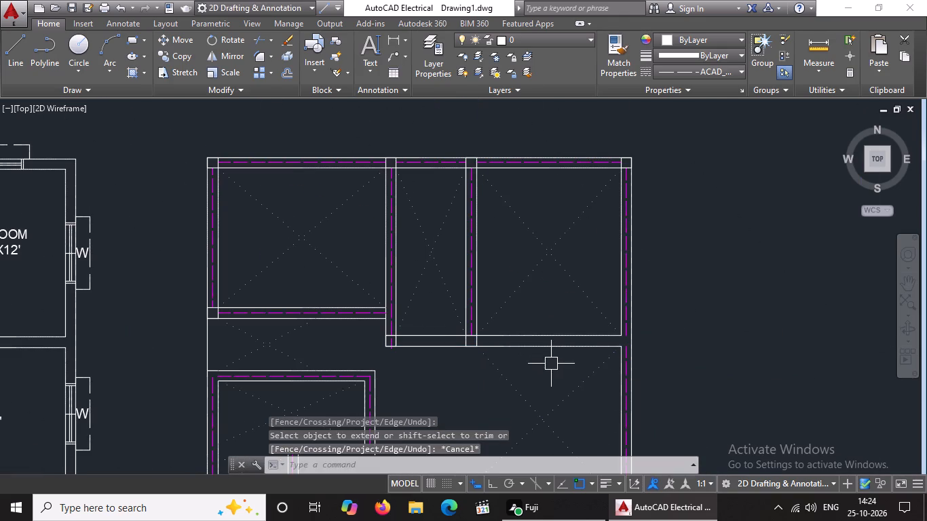
Copy the square at that partition's foot by its upper-left corner to the horizontal wall's junction with the right outer wall.
{"action": "scroll", "coordinate": [552, 365], "scroll_direction": "up", "scroll_amount": 2}
{"action": "left_click", "coordinate": [302, 279]}
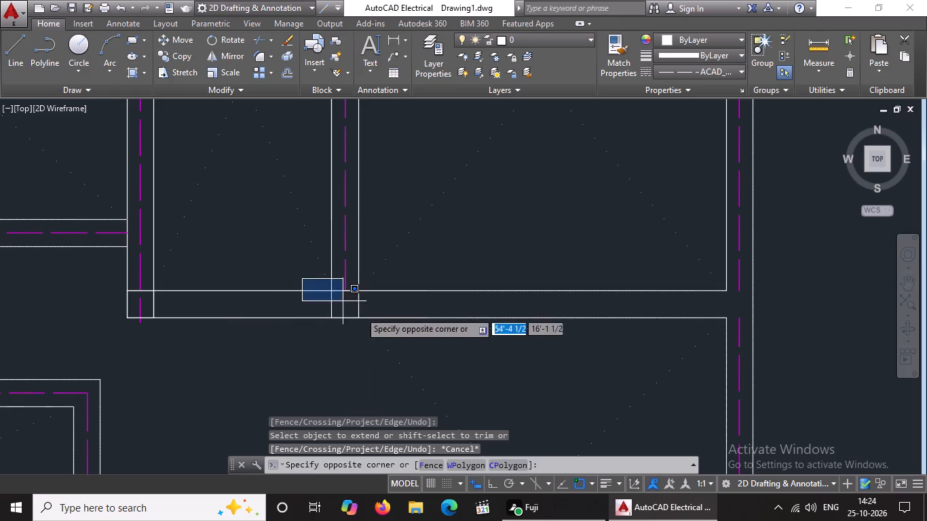
{"action": "left_click", "coordinate": [386, 331]}
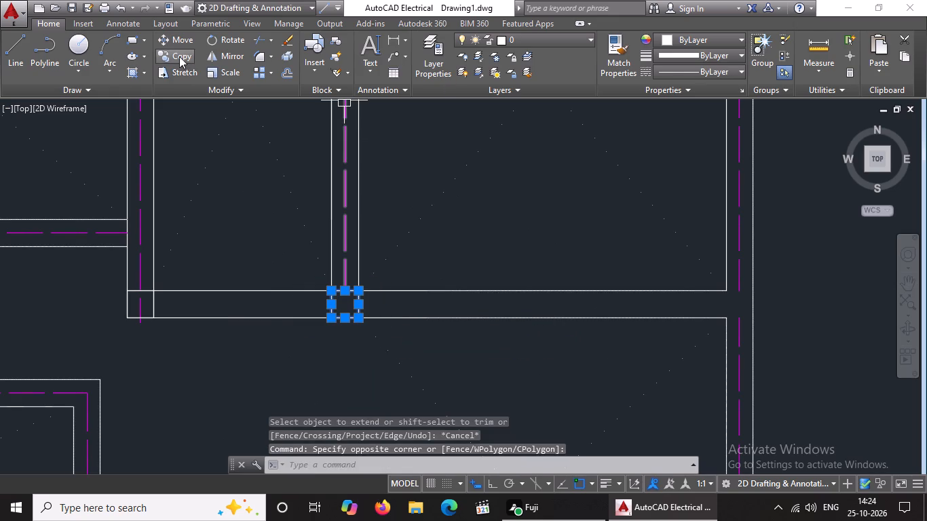
{"action": "left_click", "coordinate": [179, 56]}
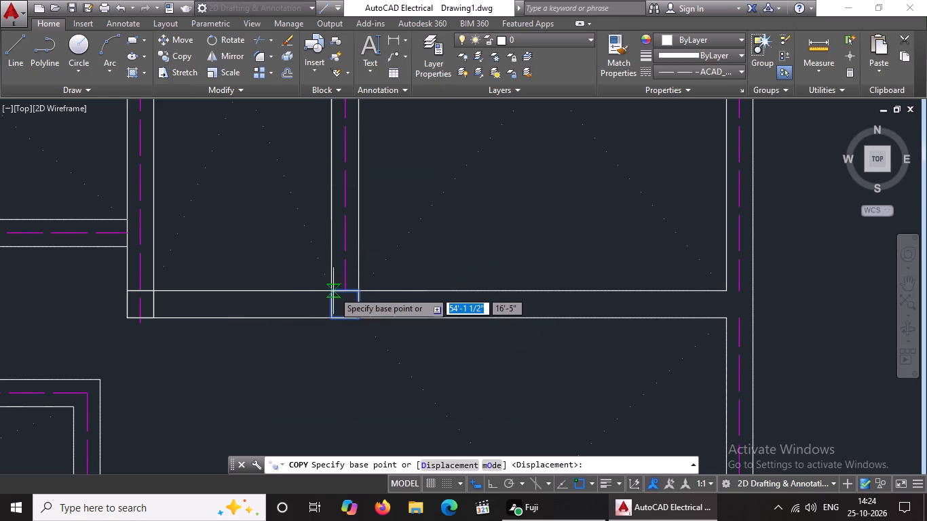
{"action": "left_click", "coordinate": [331, 291]}
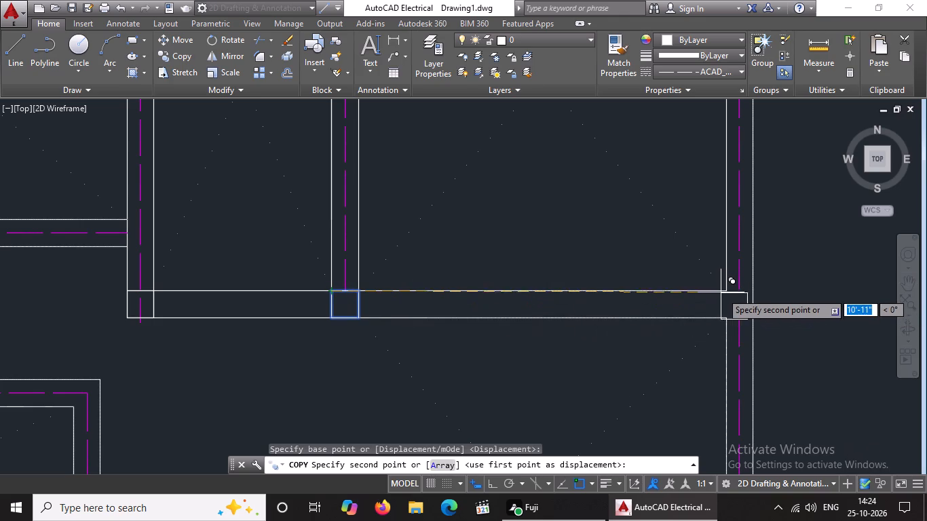
{"action": "left_click", "coordinate": [727, 290]}
{"action": "scroll", "coordinate": [616, 265], "scroll_direction": "down", "scroll_amount": 4}
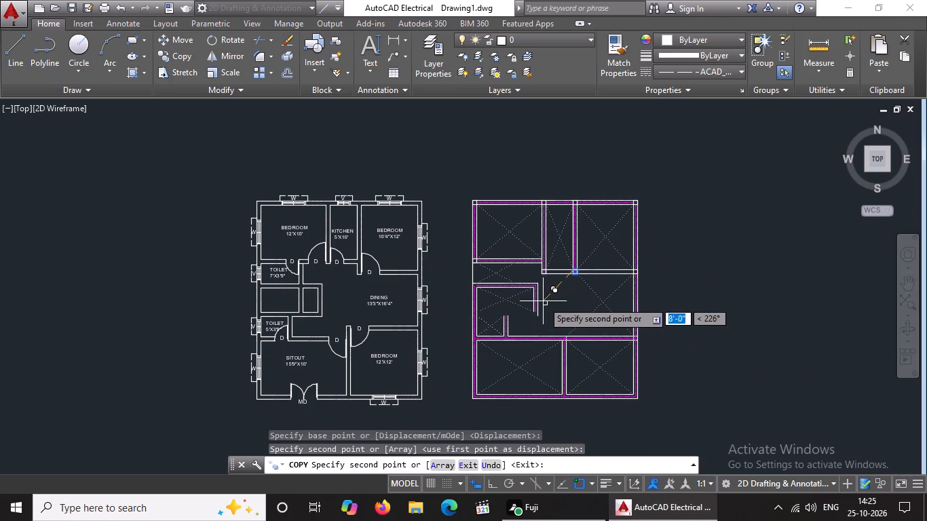
Place another copy of the square where the lower-left room's top wall meets the left outer wall, and end the Copy command.
{"action": "middle_click_drag", "start_coordinate": [543, 301], "coordinate": [543, 396]}
{"action": "middle_click_drag", "start_coordinate": [518, 395], "coordinate": [525, 346]}
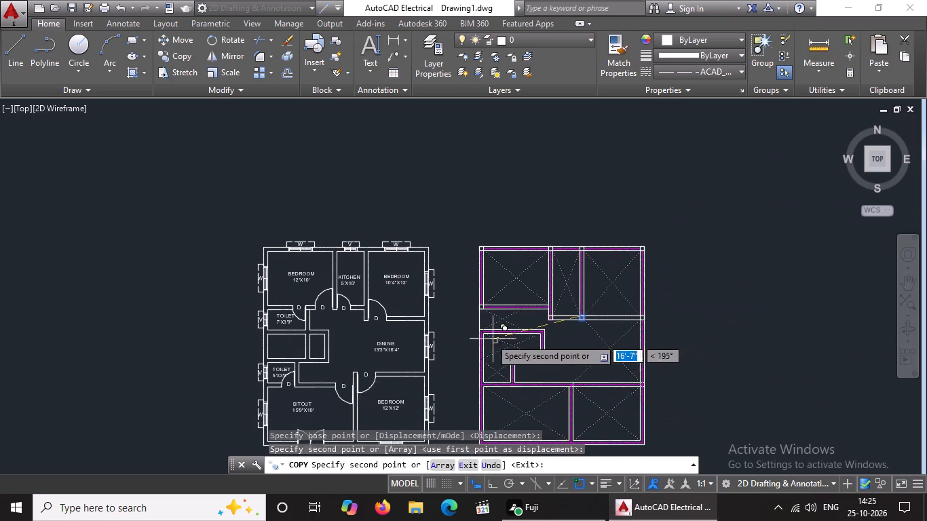
{"action": "scroll", "coordinate": [468, 328], "scroll_direction": "up", "scroll_amount": 6}
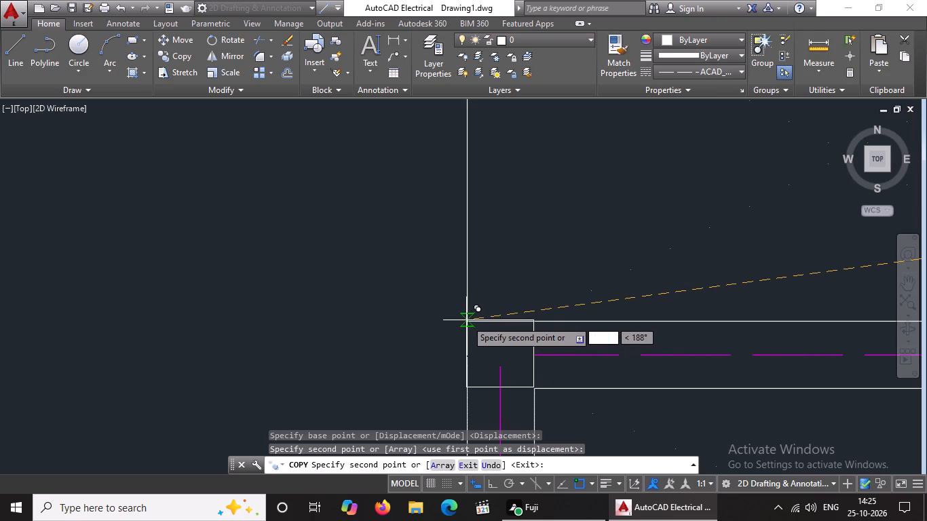
{"action": "left_click", "coordinate": [466, 322]}
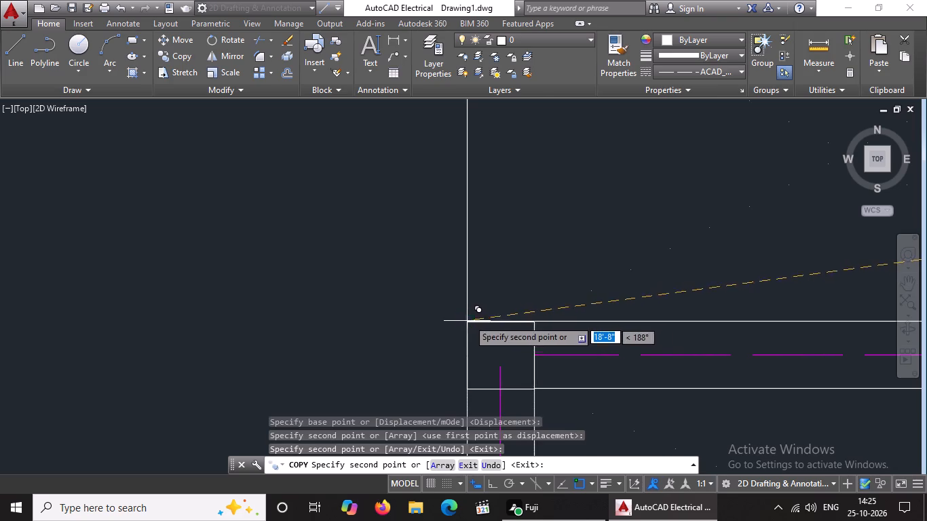
{"action": "scroll", "coordinate": [471, 317], "scroll_direction": "down", "scroll_amount": 4}
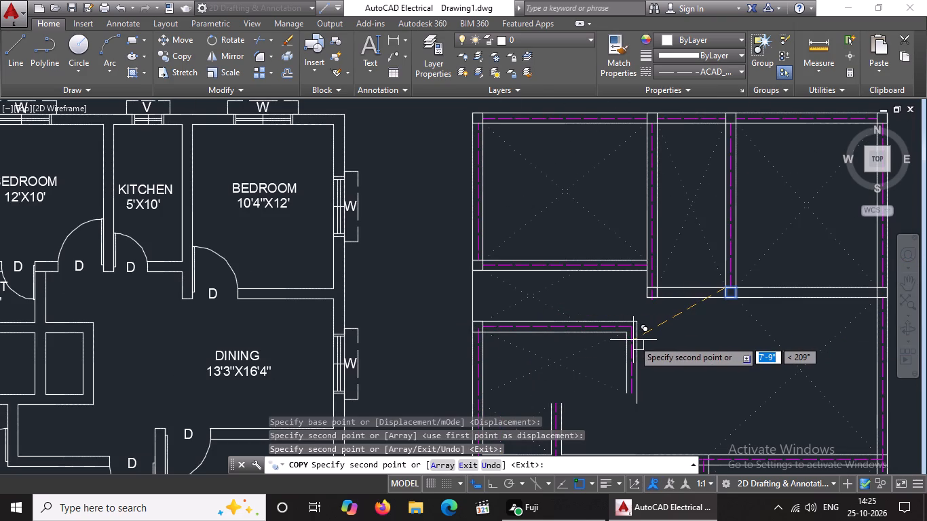
{"action": "middle_click_drag", "start_coordinate": [675, 332], "coordinate": [675, 332]}
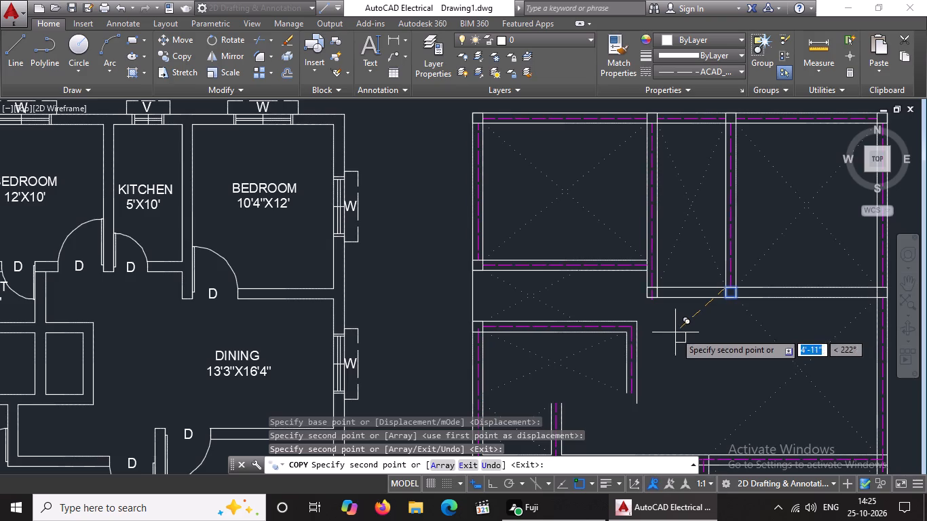
{"action": "middle_click_drag", "start_coordinate": [675, 332], "coordinate": [504, 298]}
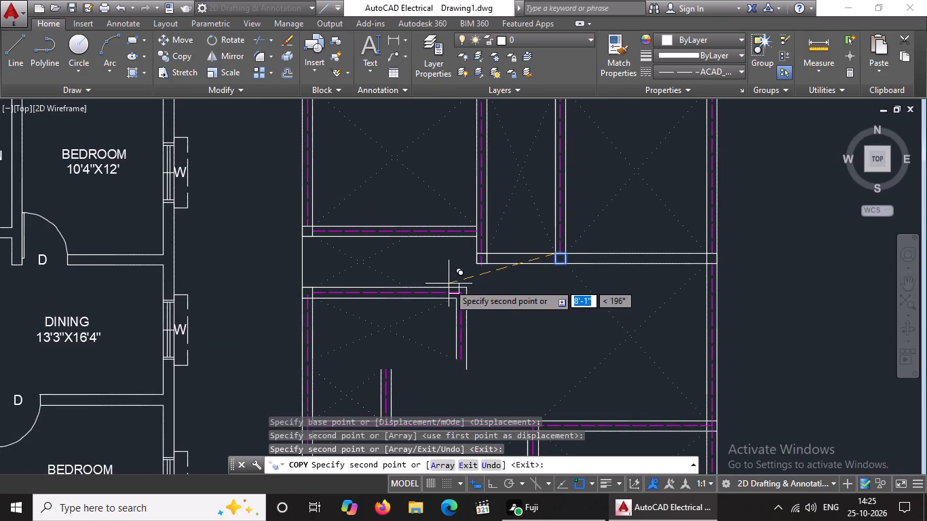
{"action": "key", "text": "Escape"}
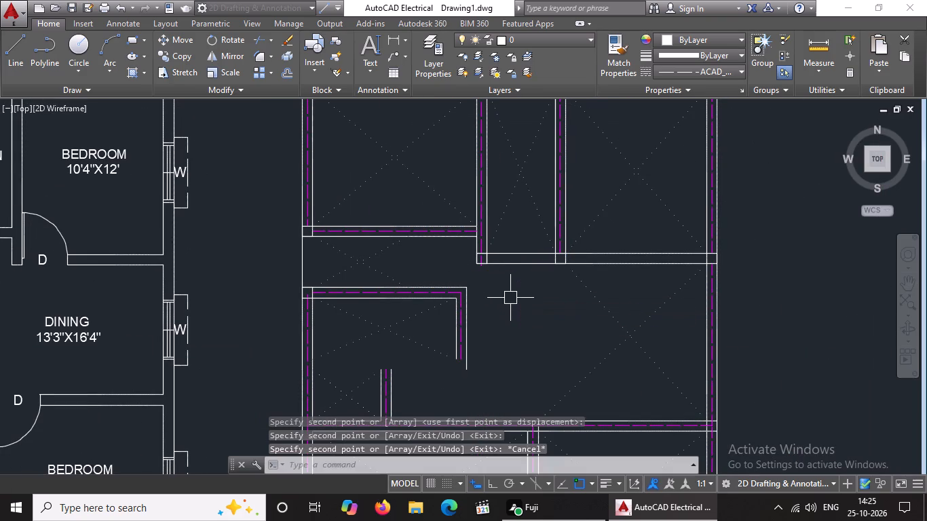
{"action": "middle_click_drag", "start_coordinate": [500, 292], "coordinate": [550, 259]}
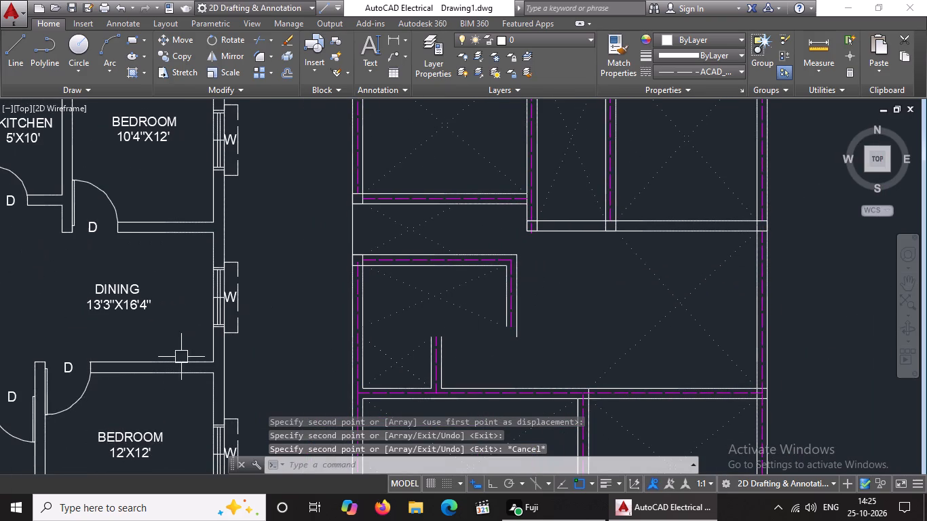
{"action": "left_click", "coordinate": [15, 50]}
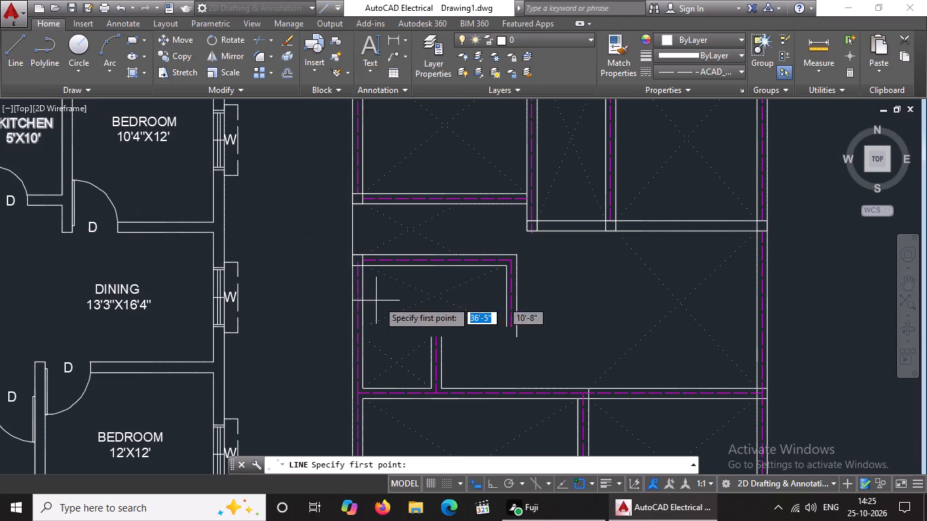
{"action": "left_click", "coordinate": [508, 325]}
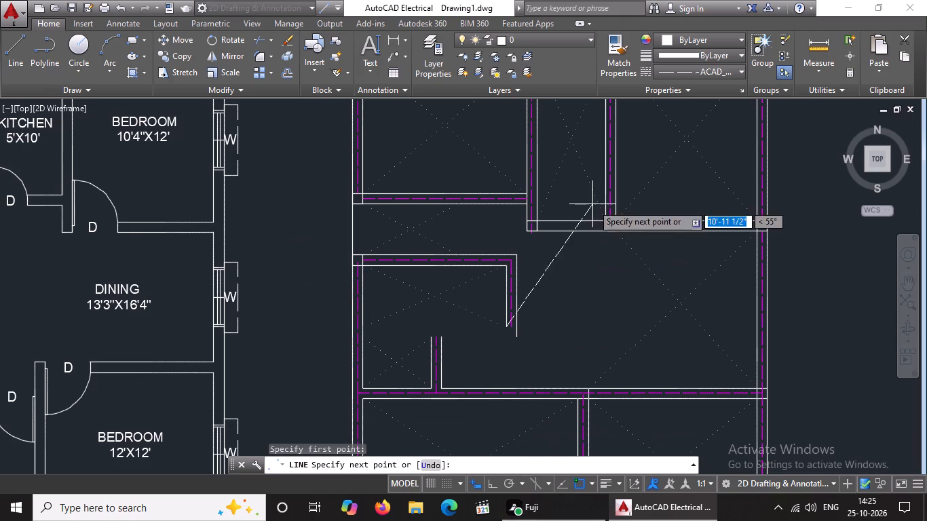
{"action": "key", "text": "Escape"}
With Continuous linetype and Ortho on, draw a horizontal line about 10'-6" from the short vertical wall's inner end to the left wall's inner face.
{"action": "left_click", "coordinate": [695, 69]}
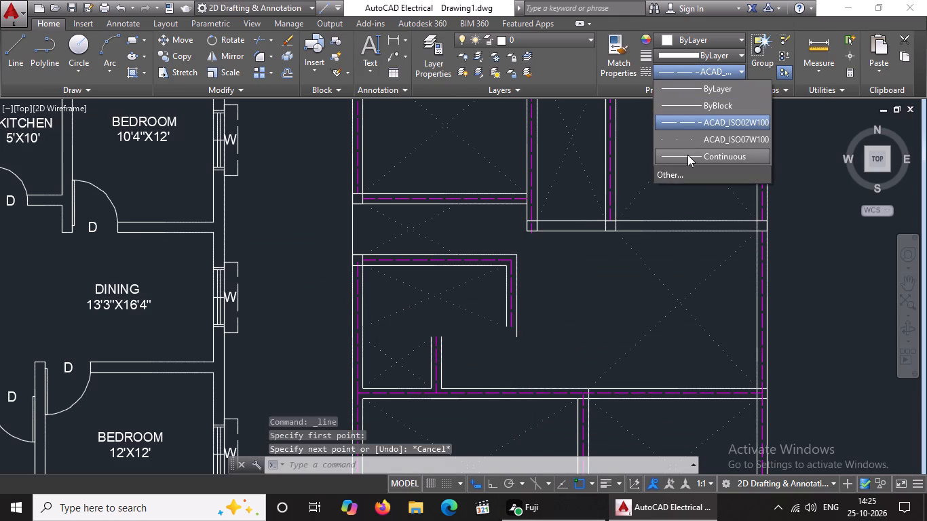
{"action": "left_click", "coordinate": [687, 155]}
{"action": "left_click", "coordinate": [20, 62]}
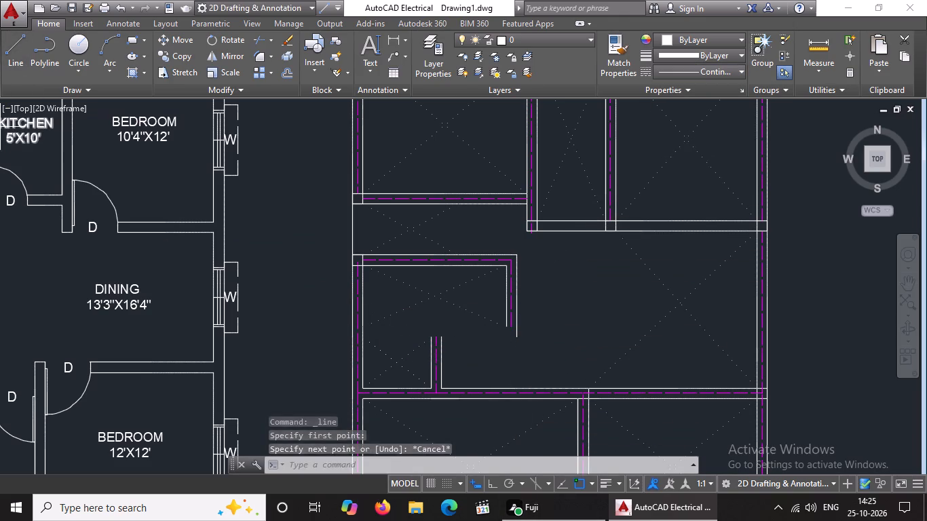
{"action": "left_click", "coordinate": [495, 484]}
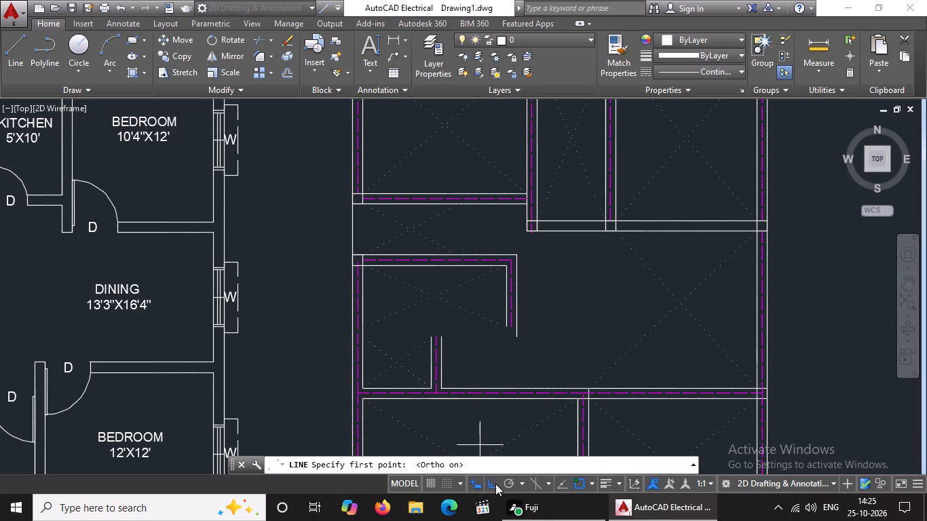
{"action": "scroll", "coordinate": [495, 340], "scroll_direction": "up", "scroll_amount": 3}
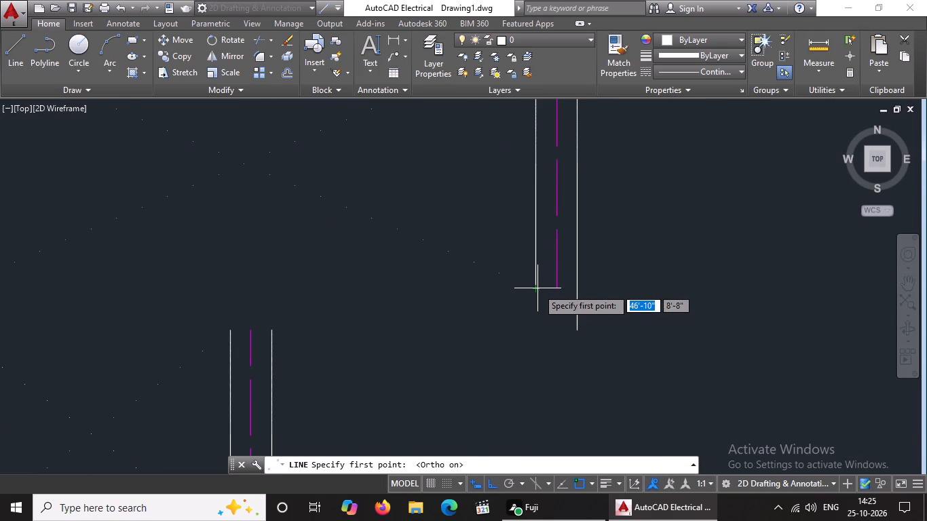
{"action": "left_click", "coordinate": [535, 288]}
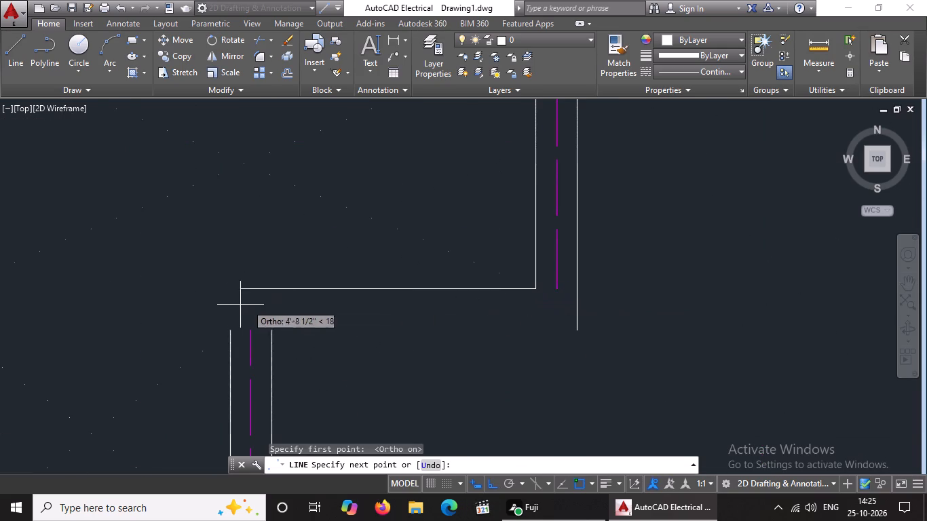
{"action": "scroll", "coordinate": [230, 307], "scroll_direction": "down", "scroll_amount": 3}
{"action": "scroll", "coordinate": [168, 308], "scroll_direction": "up", "scroll_amount": 3}
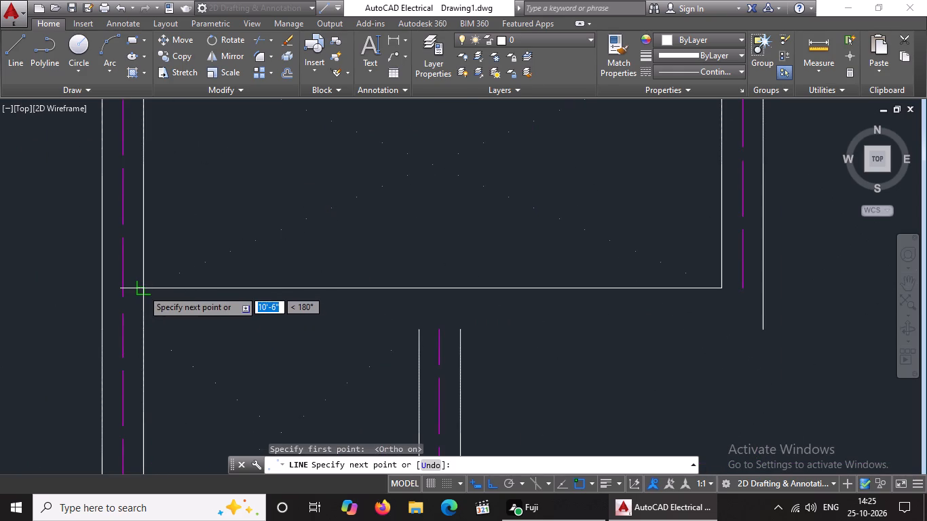
{"action": "left_click", "coordinate": [143, 290]}
{"action": "key", "text": "Escape"}
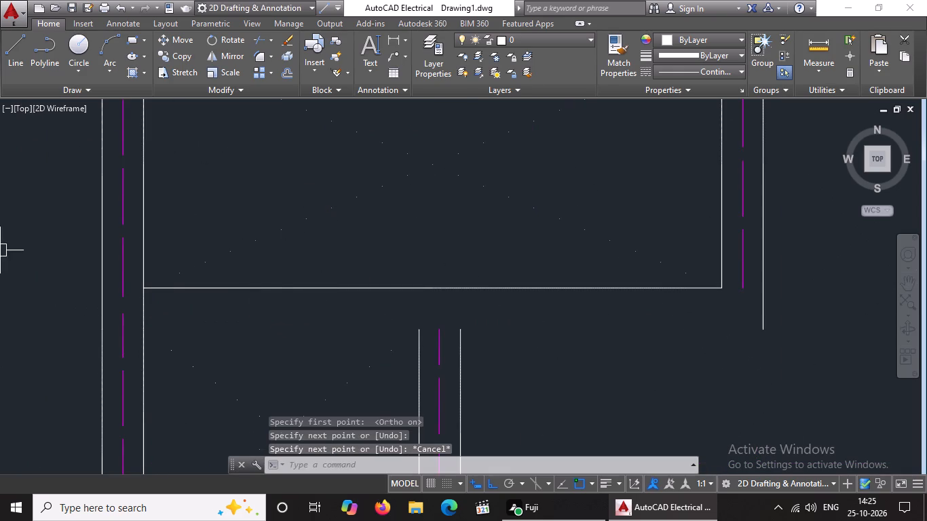
Draw a horizontal line about 11'-3" long from the lower end of the middle-left room's right outer line to the left wall's inner face.
{"action": "left_click", "coordinate": [5, 50]}
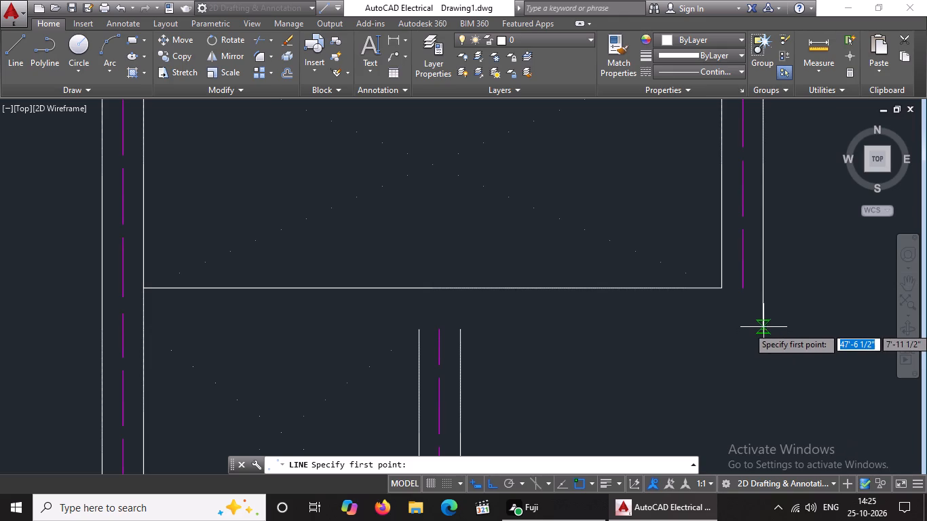
{"action": "left_click_drag", "start_coordinate": [763, 333], "coordinate": [738, 339]}
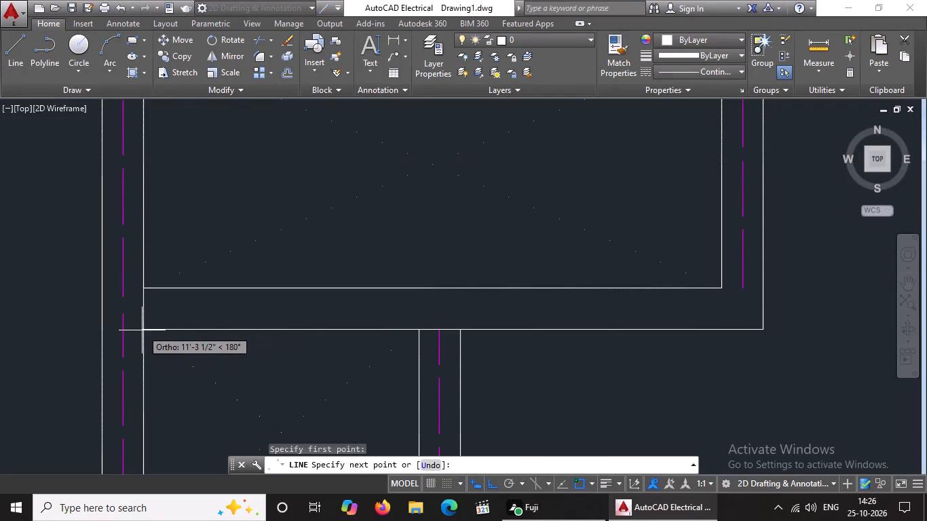
{"action": "scroll", "coordinate": [142, 330], "scroll_direction": "up", "scroll_amount": 2}
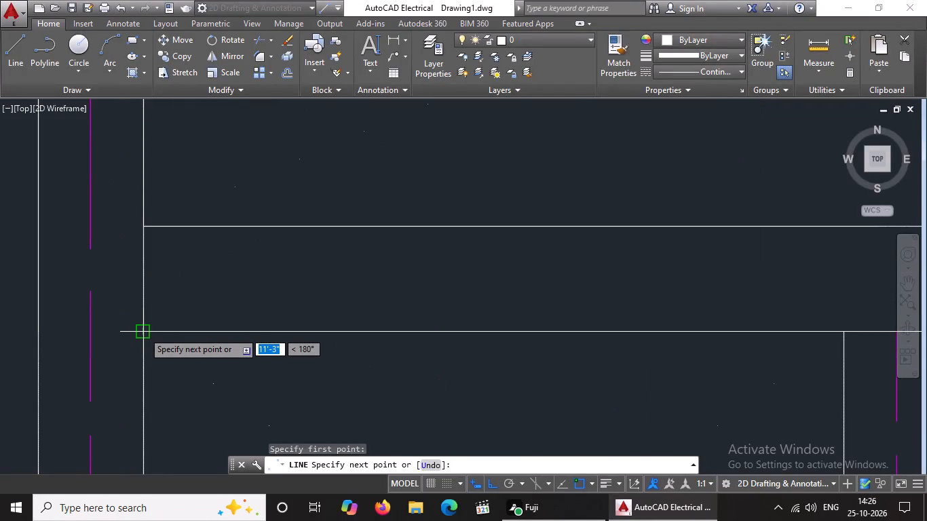
{"action": "left_click", "coordinate": [143, 332]}
{"action": "scroll", "coordinate": [181, 331], "scroll_direction": "down", "scroll_amount": 5}
{"action": "key", "text": "Escape"}
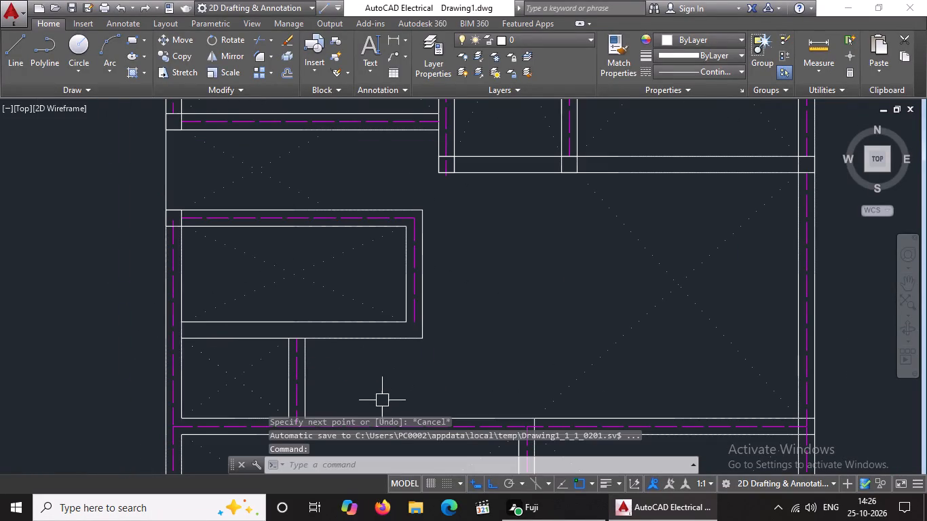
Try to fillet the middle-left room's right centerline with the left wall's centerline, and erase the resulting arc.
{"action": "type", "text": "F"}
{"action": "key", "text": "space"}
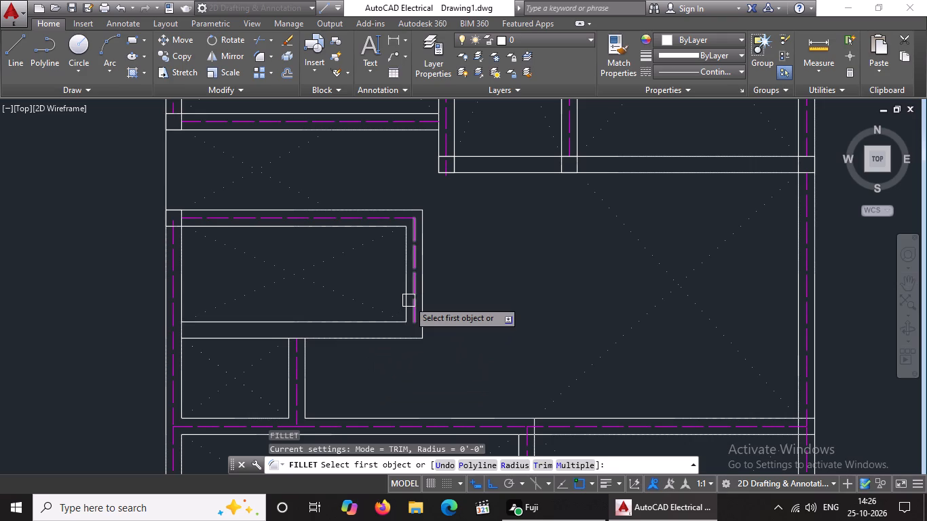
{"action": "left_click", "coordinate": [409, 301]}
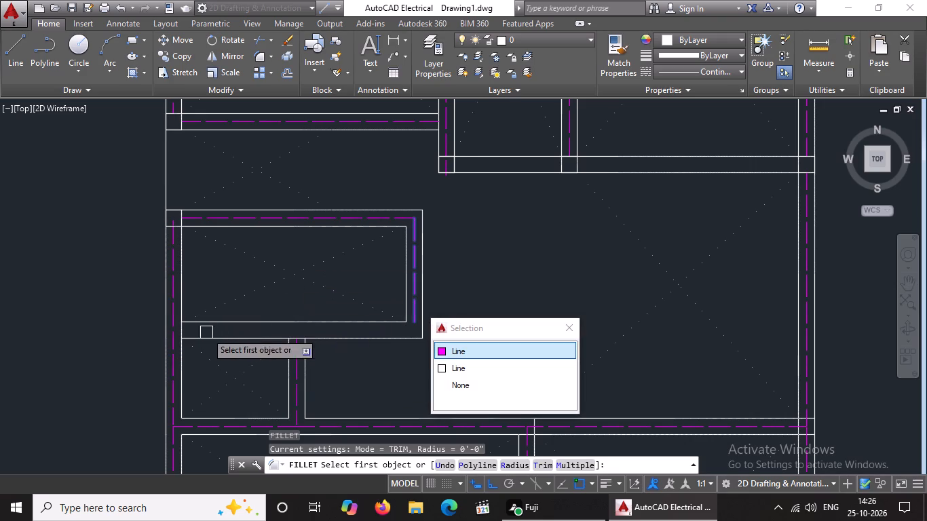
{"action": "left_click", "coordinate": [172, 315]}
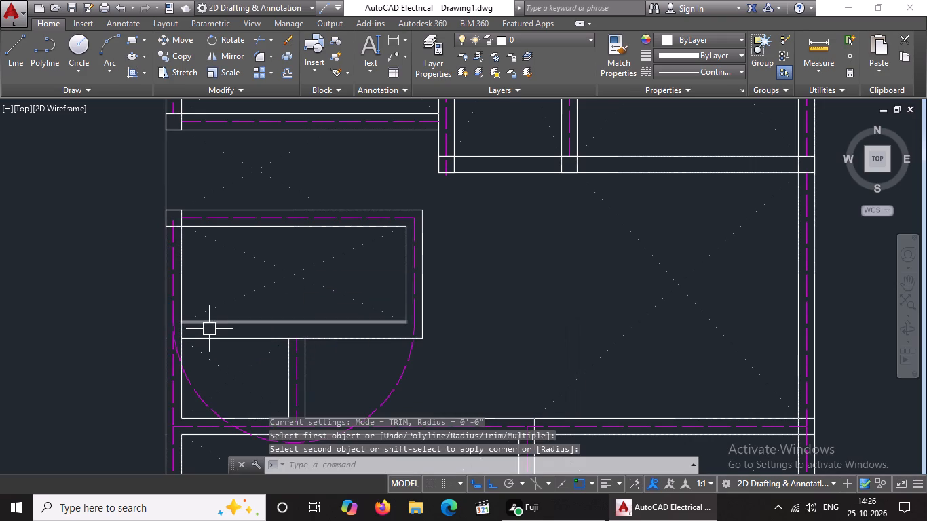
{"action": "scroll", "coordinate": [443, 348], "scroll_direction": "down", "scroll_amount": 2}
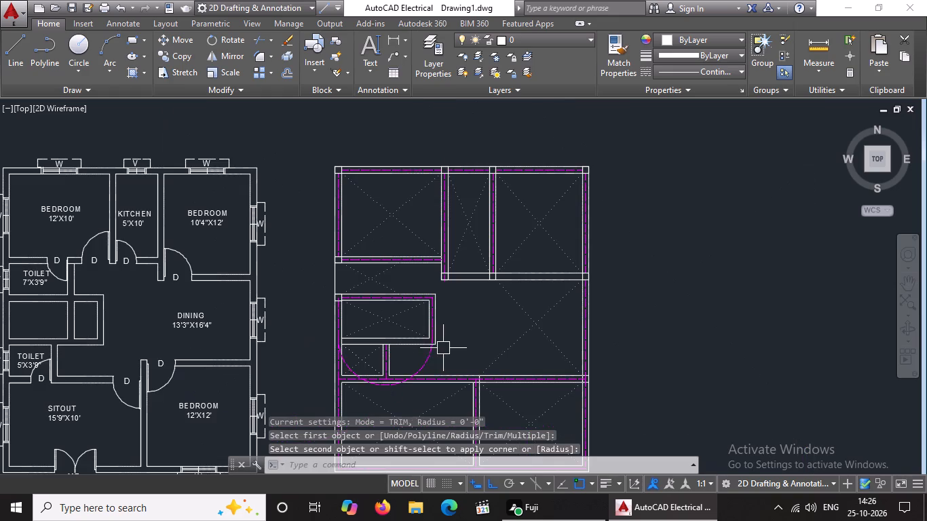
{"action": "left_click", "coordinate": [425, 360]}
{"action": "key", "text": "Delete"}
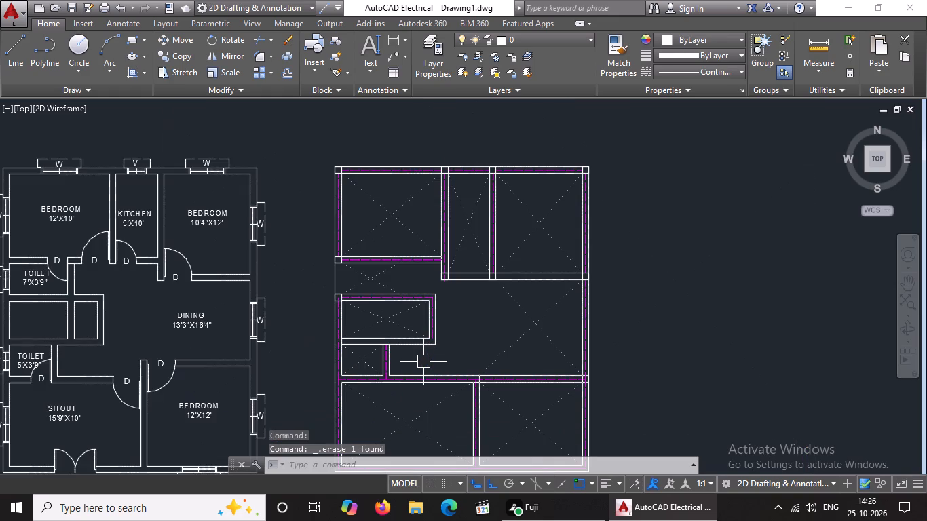
Examine the foundation plan's walls, centerlines and junctions for missing pieces.
{"action": "scroll", "coordinate": [597, 262], "scroll_direction": "up", "scroll_amount": 2}
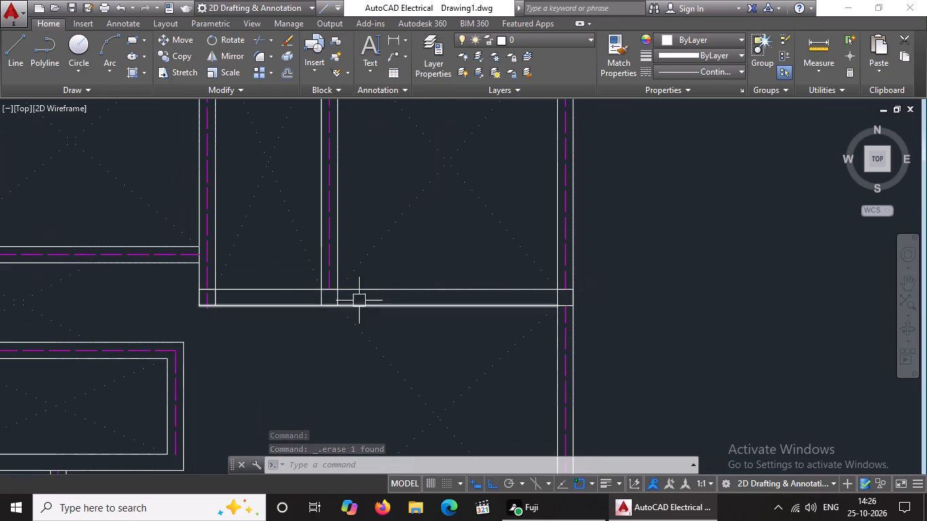
{"action": "scroll", "coordinate": [244, 288], "scroll_direction": "down", "scroll_amount": 2}
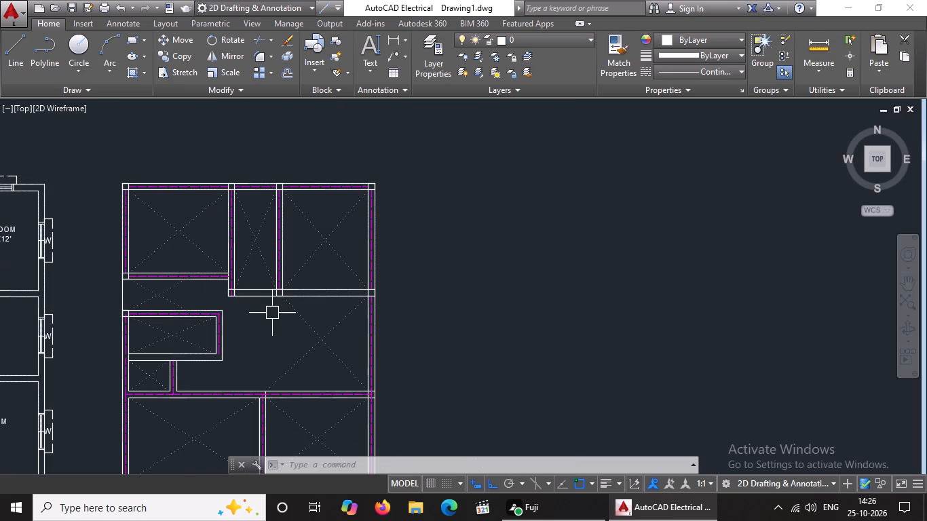
{"action": "middle_click_drag", "start_coordinate": [271, 309], "coordinate": [312, 279]}
{"action": "middle_click_drag", "start_coordinate": [324, 305], "coordinate": [332, 280]}
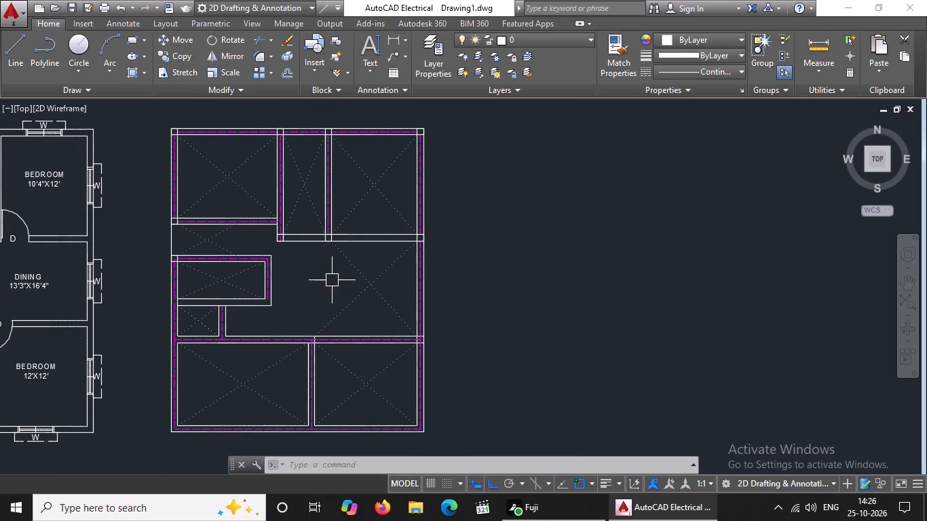
{"action": "scroll", "coordinate": [133, 256], "scroll_direction": "up", "scroll_amount": 2}
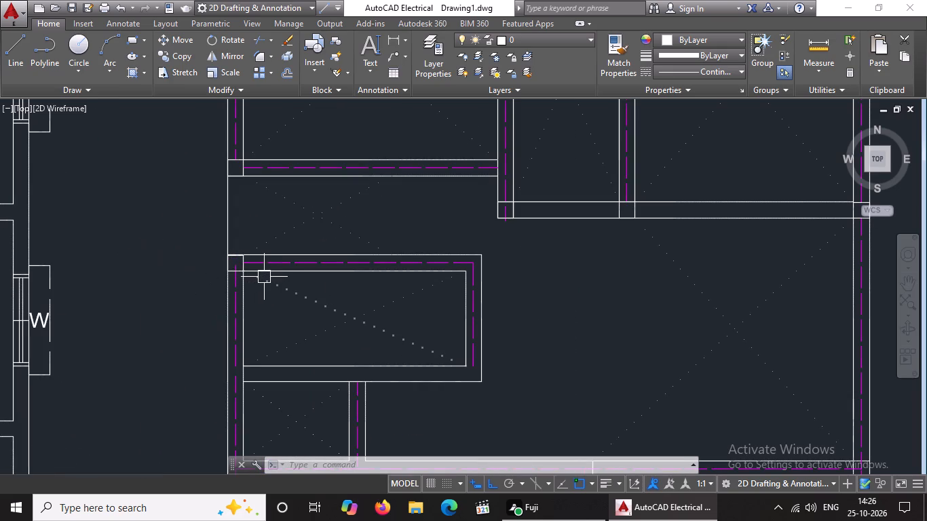
{"action": "middle_click_drag", "start_coordinate": [263, 276], "coordinate": [240, 288]}
{"action": "scroll", "coordinate": [263, 312], "scroll_direction": "down", "scroll_amount": 2}
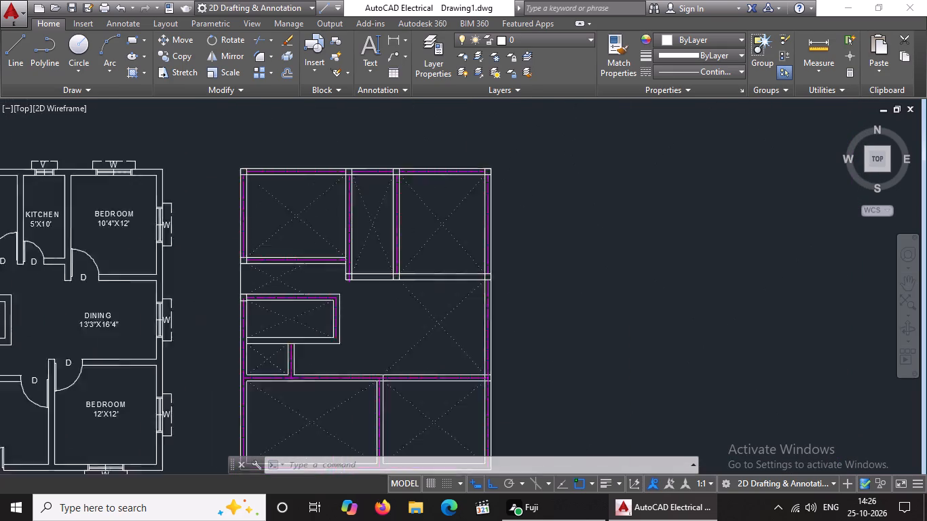
{"action": "scroll", "coordinate": [263, 312], "scroll_direction": "down", "scroll_amount": 1}
{"action": "scroll", "coordinate": [315, 216], "scroll_direction": "up", "scroll_amount": 2}
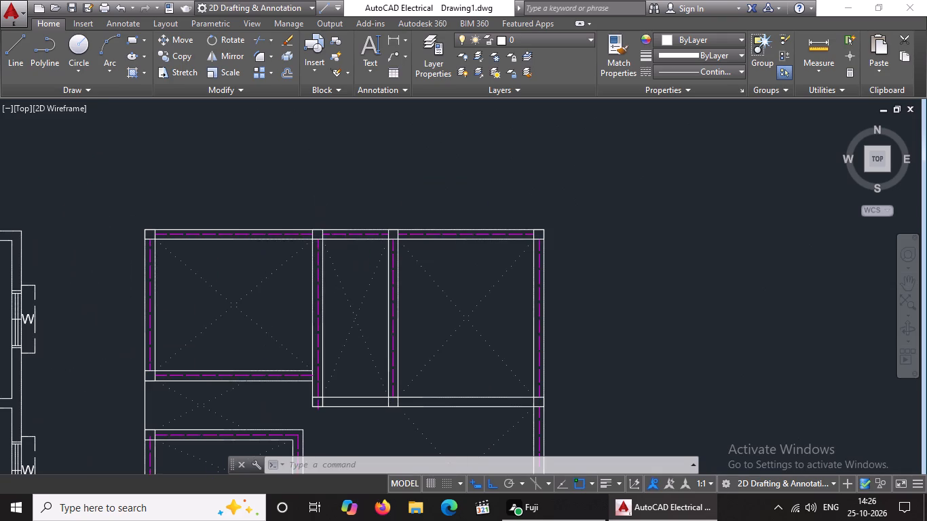
{"action": "scroll", "coordinate": [318, 252], "scroll_direction": "down", "scroll_amount": 2}
{"action": "middle_click_drag", "start_coordinate": [328, 347], "coordinate": [347, 315]}
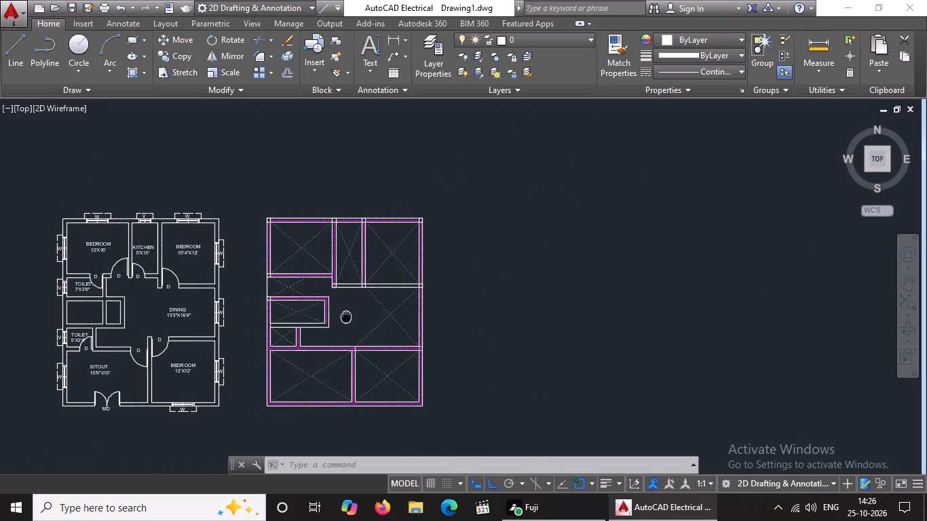
{"action": "middle_click_drag", "start_coordinate": [347, 315], "coordinate": [352, 309]}
{"action": "scroll", "coordinate": [320, 373], "scroll_direction": "up", "scroll_amount": 2}
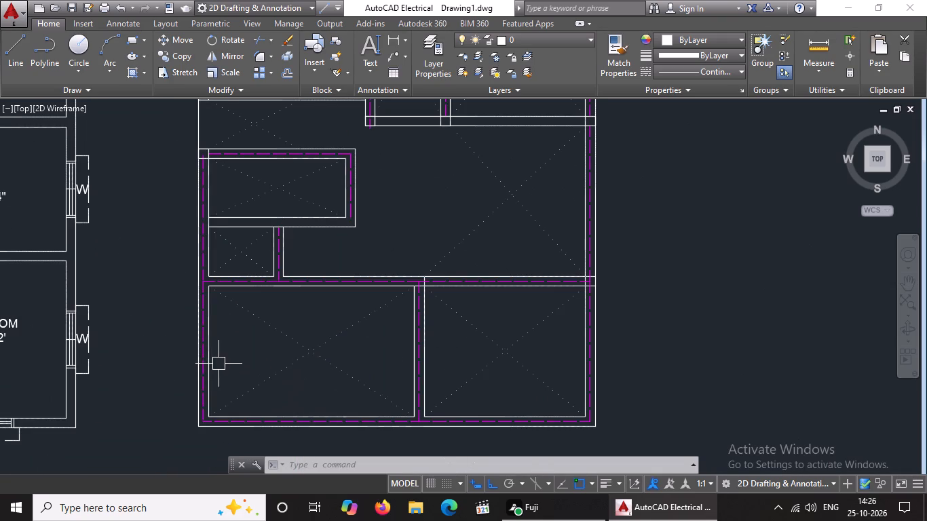
{"action": "scroll", "coordinate": [229, 352], "scroll_direction": "down", "scroll_amount": 1}
{"action": "middle_click_drag", "start_coordinate": [247, 410], "coordinate": [250, 446]}
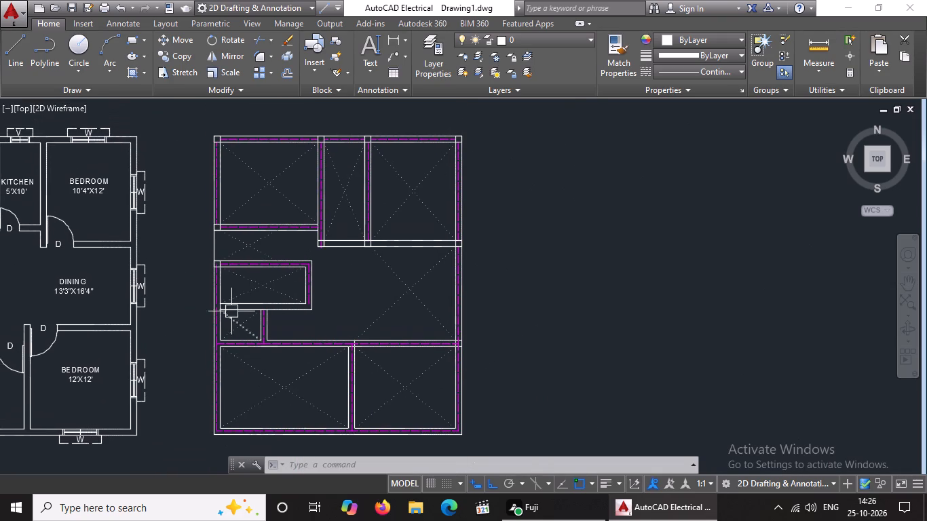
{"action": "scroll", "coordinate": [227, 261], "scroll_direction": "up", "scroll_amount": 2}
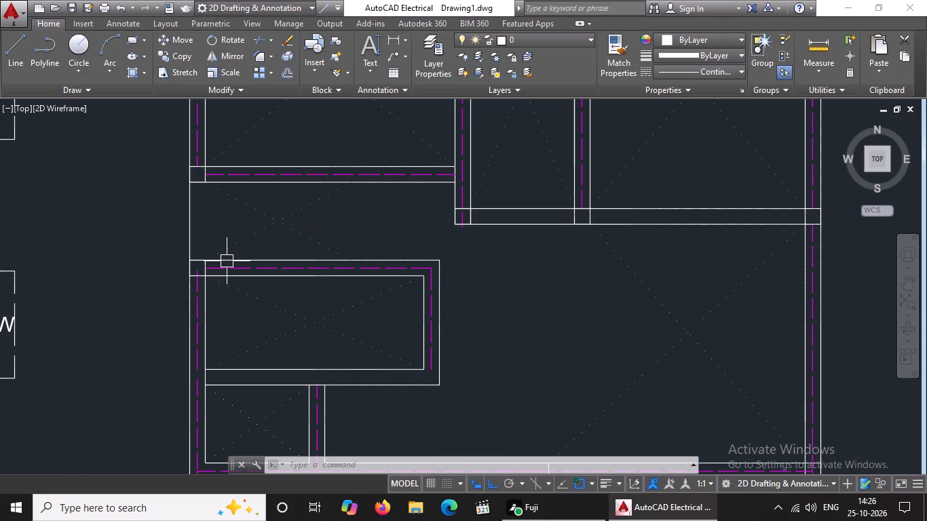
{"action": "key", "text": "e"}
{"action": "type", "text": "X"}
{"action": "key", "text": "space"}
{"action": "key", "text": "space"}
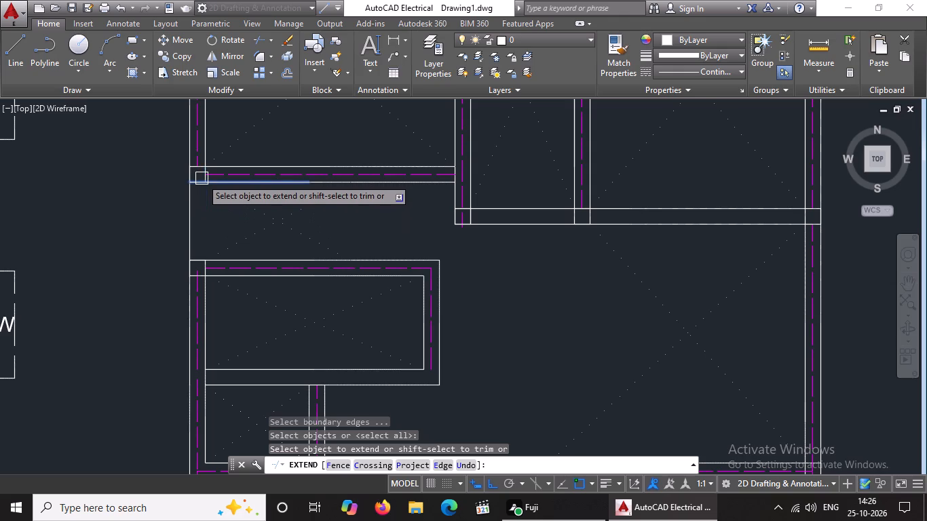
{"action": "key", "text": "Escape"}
Draw the left wall's missing inner vertical line from the middle-left room's top wall up to the upper-left room's bottom wall.
{"action": "key", "text": "l"}
{"action": "key", "text": "Return"}
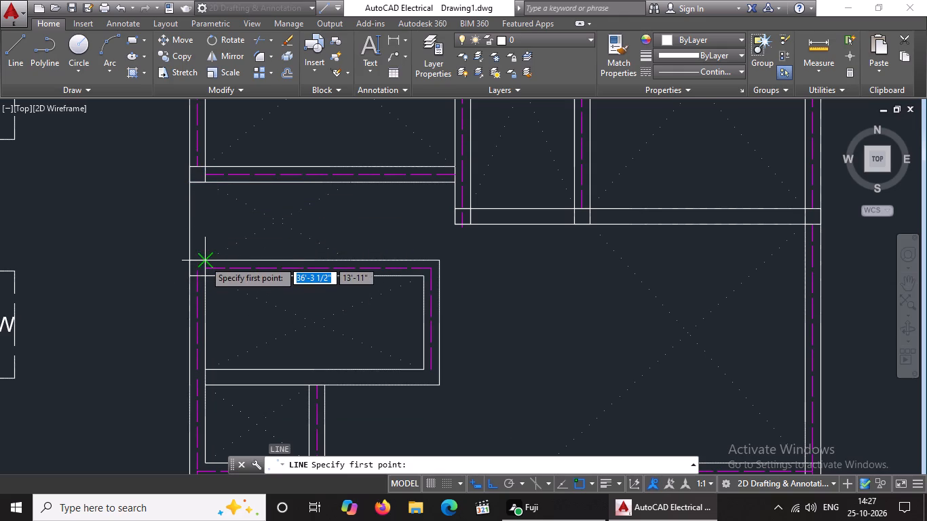
{"action": "left_click", "coordinate": [205, 261]}
{"action": "left_click", "coordinate": [204, 180]}
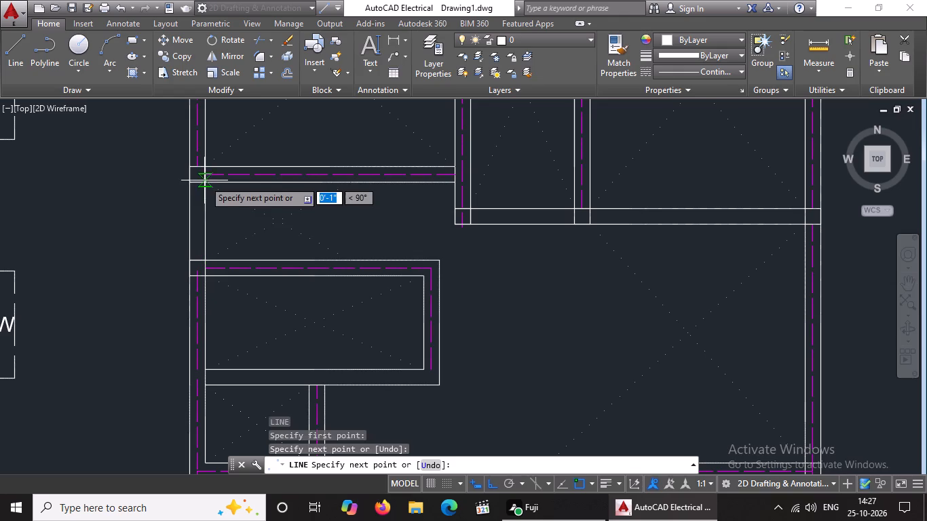
{"action": "key", "text": "Escape"}
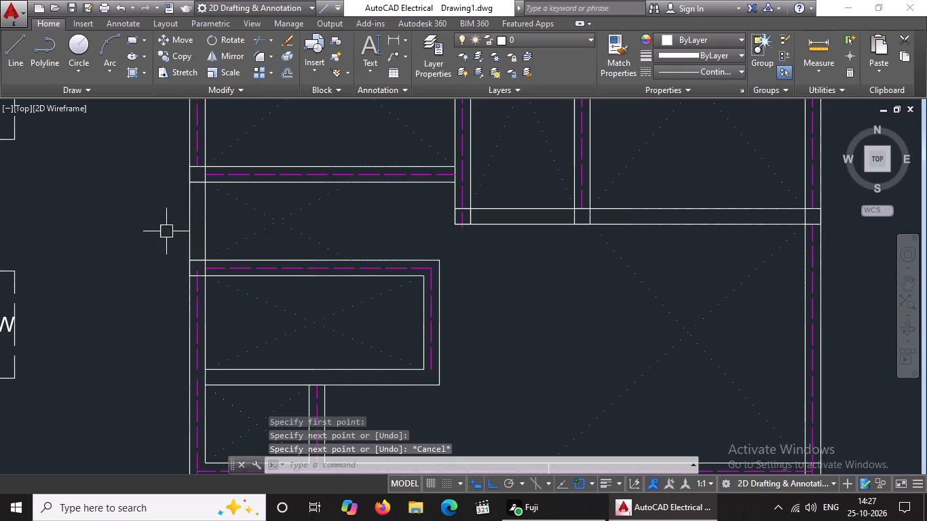
Extend the left wall's lower centerline up to the outer line of the middle-left room's top wall.
{"action": "middle_click_drag", "start_coordinate": [176, 227], "coordinate": [178, 291]}
{"action": "key", "text": "Escape"}
{"action": "key", "text": "e"}
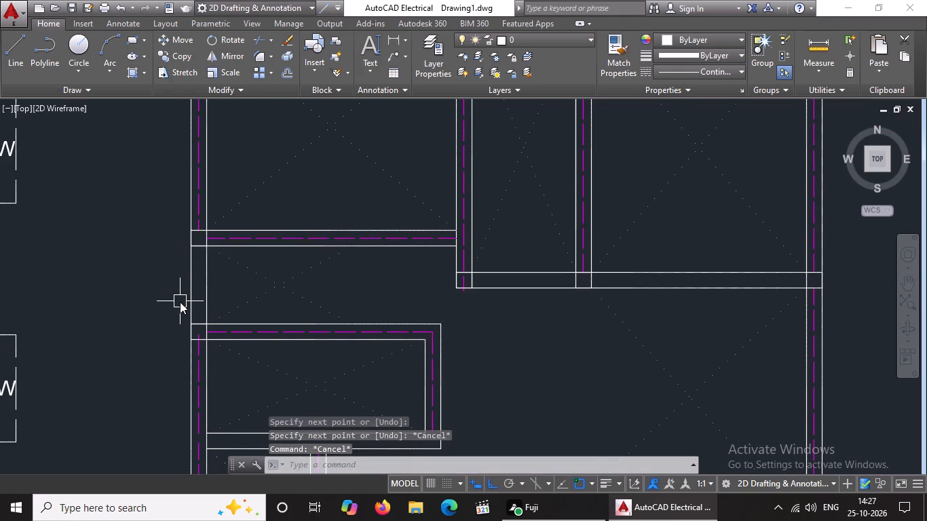
{"action": "key", "text": "x"}
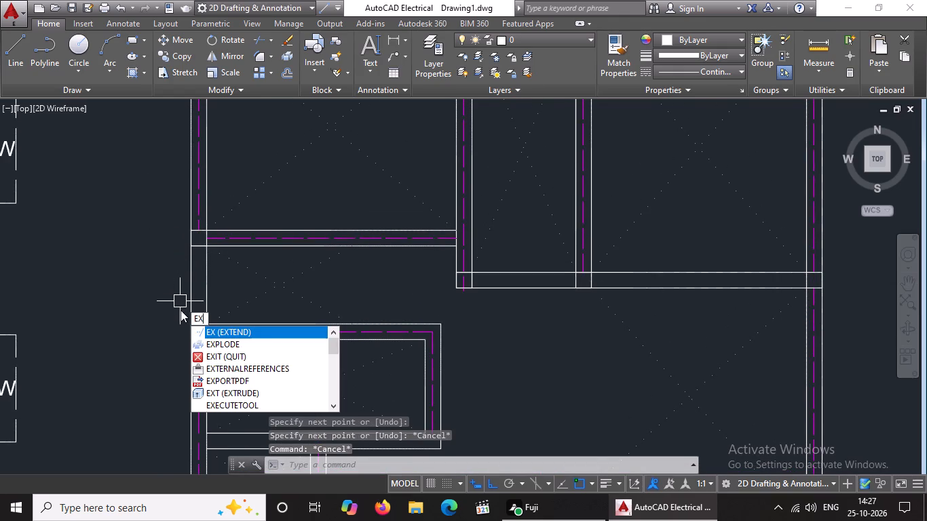
{"action": "key", "text": "space"}
{"action": "key", "text": "space"}
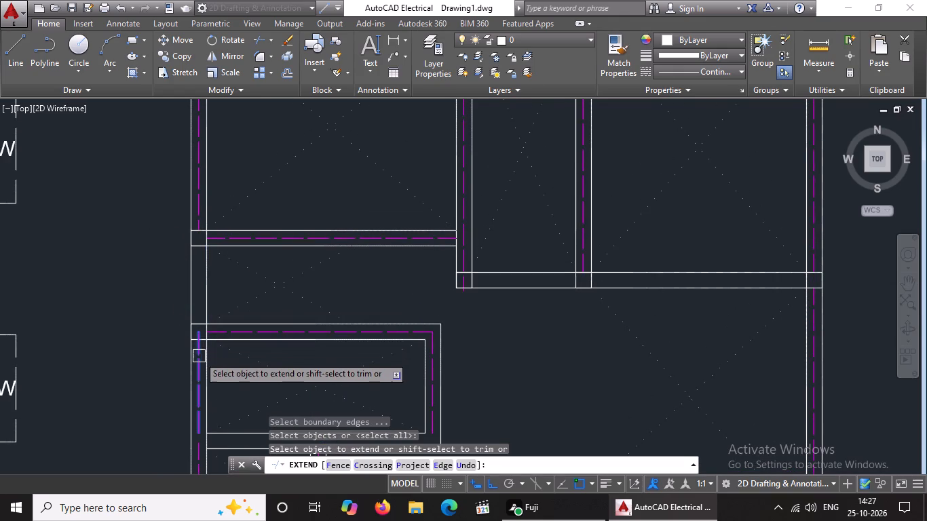
{"action": "left_click", "coordinate": [199, 358]}
{"action": "left_click", "coordinate": [203, 358]}
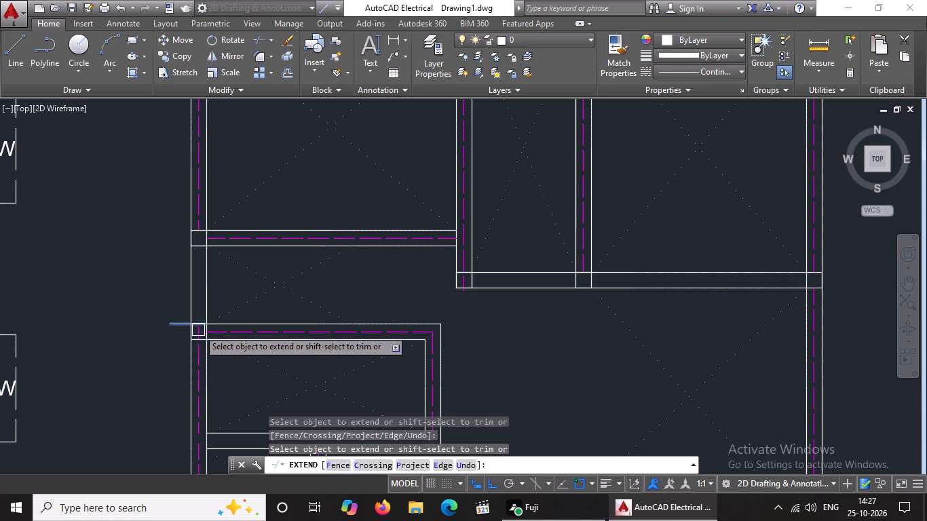
{"action": "left_click", "coordinate": [202, 353]}
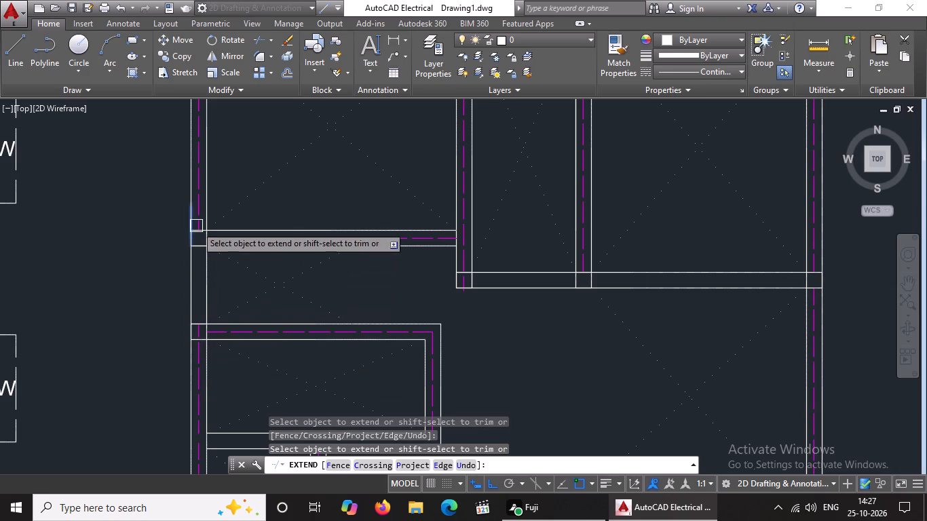
Extend the left wall's upper centerline down past the upper-left room's bottom wall until it meets the lower centerline.
{"action": "left_click", "coordinate": [198, 214]}
{"action": "left_click", "coordinate": [200, 209]}
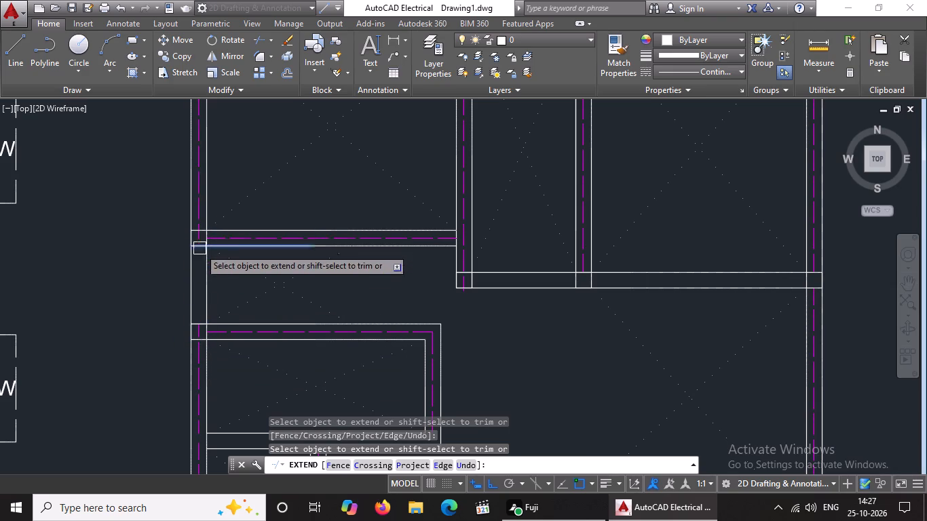
{"action": "left_click", "coordinate": [200, 214]}
{"action": "scroll", "coordinate": [195, 260], "scroll_direction": "up", "scroll_amount": 2}
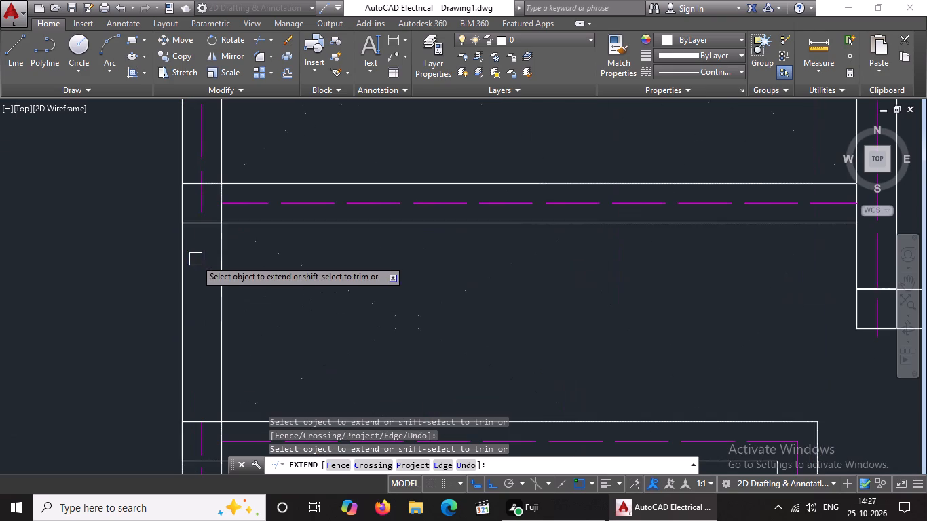
{"action": "left_click", "coordinate": [202, 197]}
{"action": "left_click", "coordinate": [200, 209]}
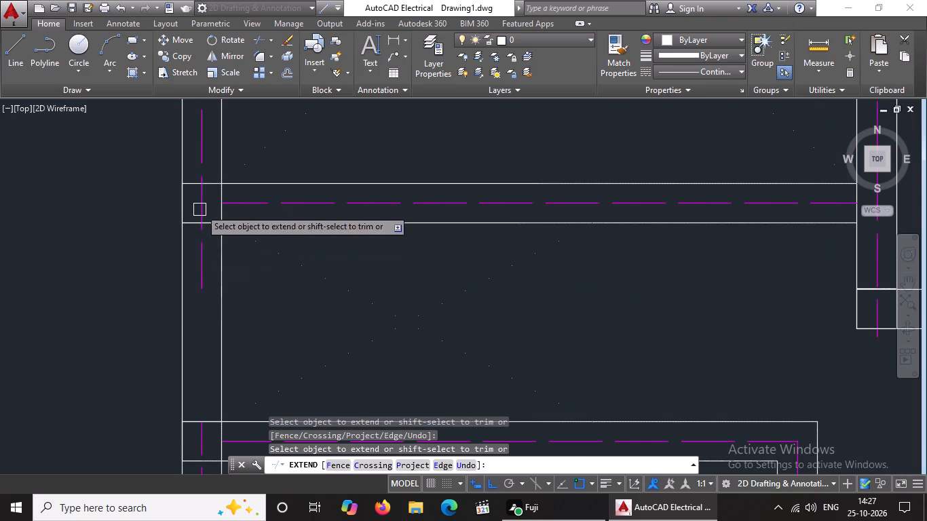
{"action": "left_click", "coordinate": [203, 254]}
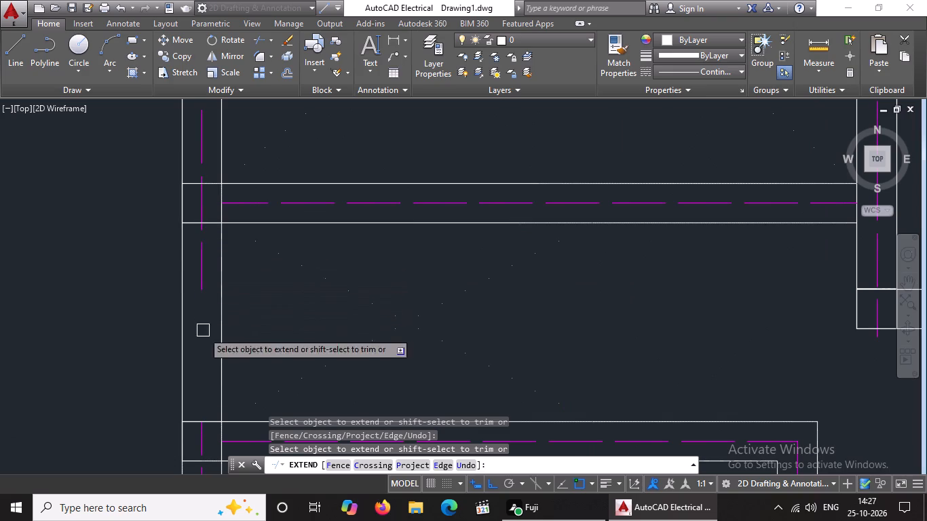
{"action": "left_click", "coordinate": [206, 286]}
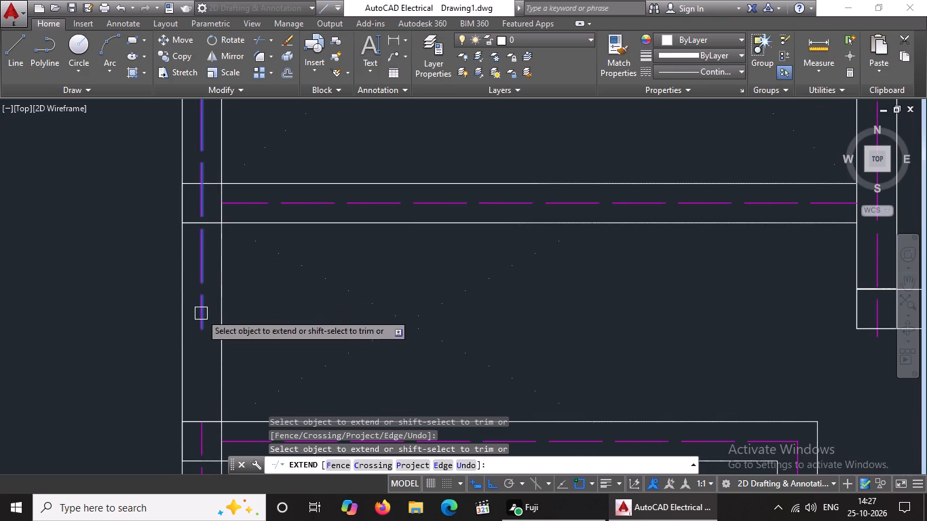
{"action": "left_click", "coordinate": [201, 306]}
{"action": "left_click", "coordinate": [207, 258]}
{"action": "scroll", "coordinate": [198, 353], "scroll_direction": "down", "scroll_amount": 3}
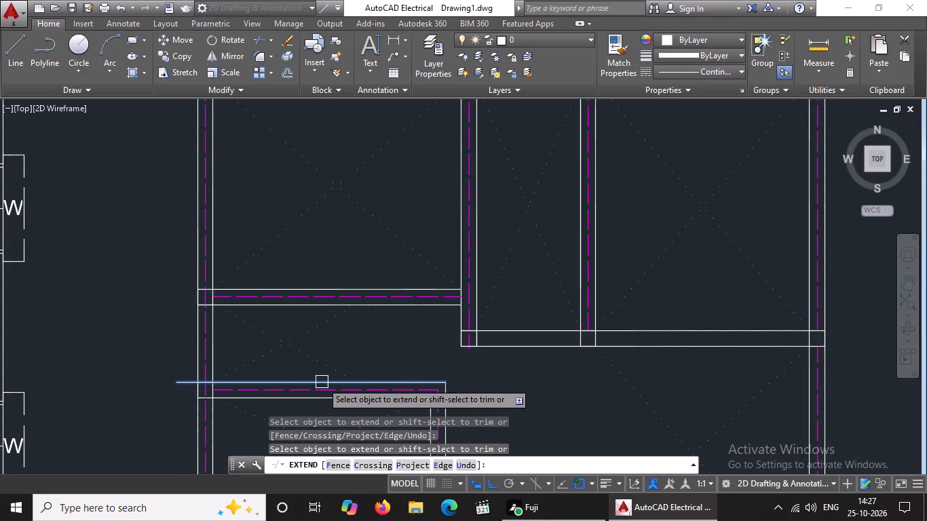
{"action": "scroll", "coordinate": [322, 381], "scroll_direction": "down", "scroll_amount": 3}
{"action": "middle_click_drag", "start_coordinate": [320, 378], "coordinate": [242, 328]}
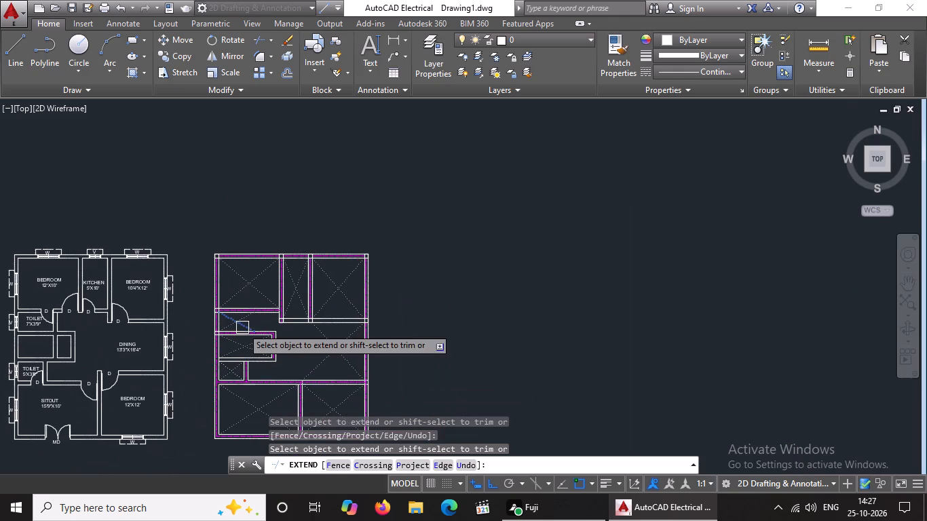
Examine the foundation plan's middle-left room, lower walls and centerlines for missing pieces.
{"action": "middle_click_drag", "start_coordinate": [276, 365], "coordinate": [298, 329]}
{"action": "scroll", "coordinate": [276, 365], "scroll_direction": "up", "scroll_amount": 1}
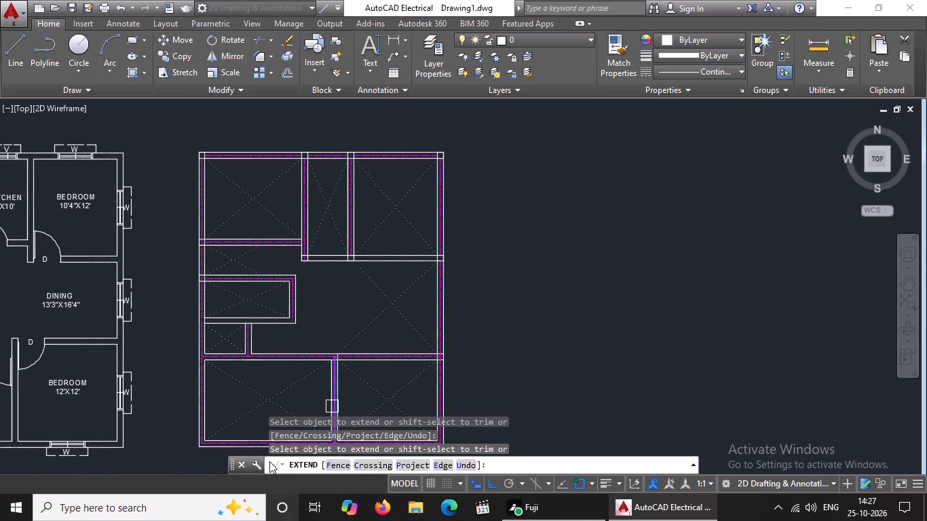
{"action": "scroll", "coordinate": [278, 351], "scroll_direction": "down", "scroll_amount": 1}
{"action": "middle_click_drag", "start_coordinate": [278, 360], "coordinate": [290, 341]}
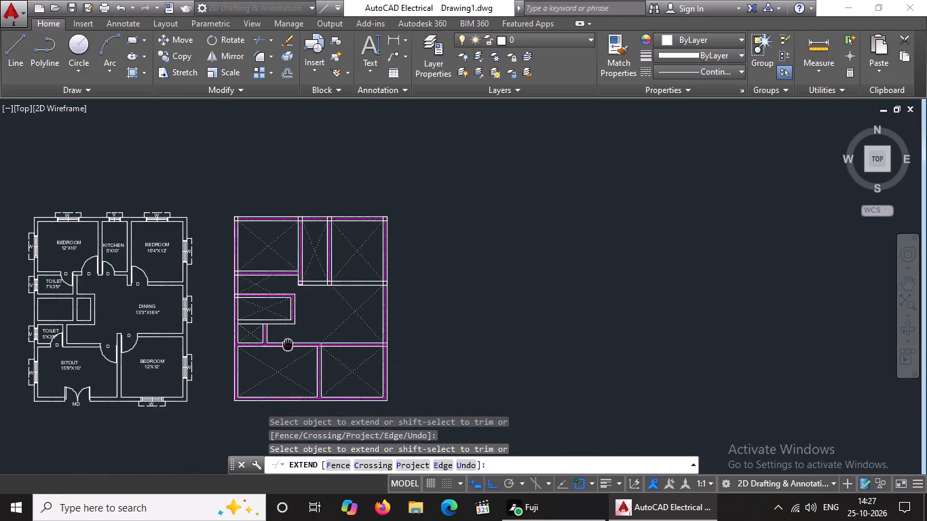
{"action": "middle_click_drag", "start_coordinate": [290, 341], "coordinate": [304, 317]}
{"action": "scroll", "coordinate": [304, 322], "scroll_direction": "up", "scroll_amount": 3}
{"action": "middle_click_drag", "start_coordinate": [305, 325], "coordinate": [306, 330]}
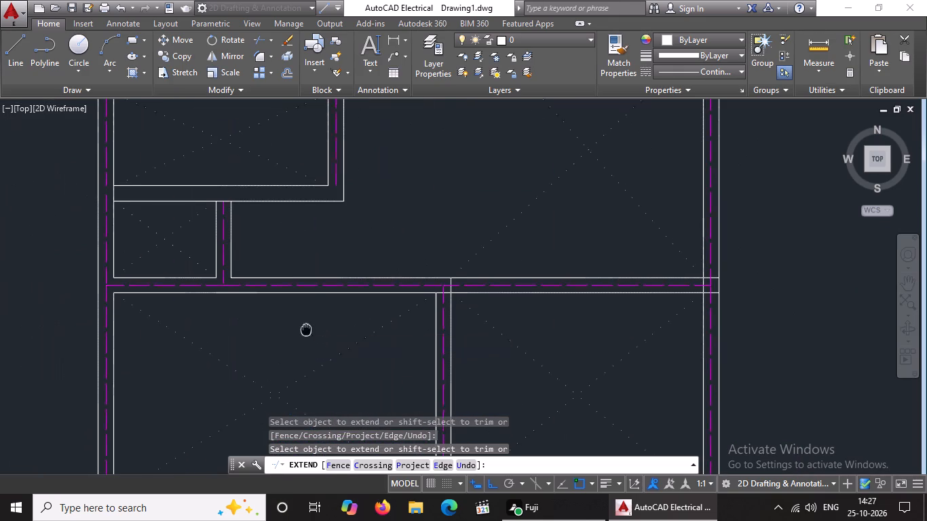
{"action": "middle_click_drag", "start_coordinate": [306, 330], "coordinate": [322, 396]}
{"action": "key", "text": "Escape"}
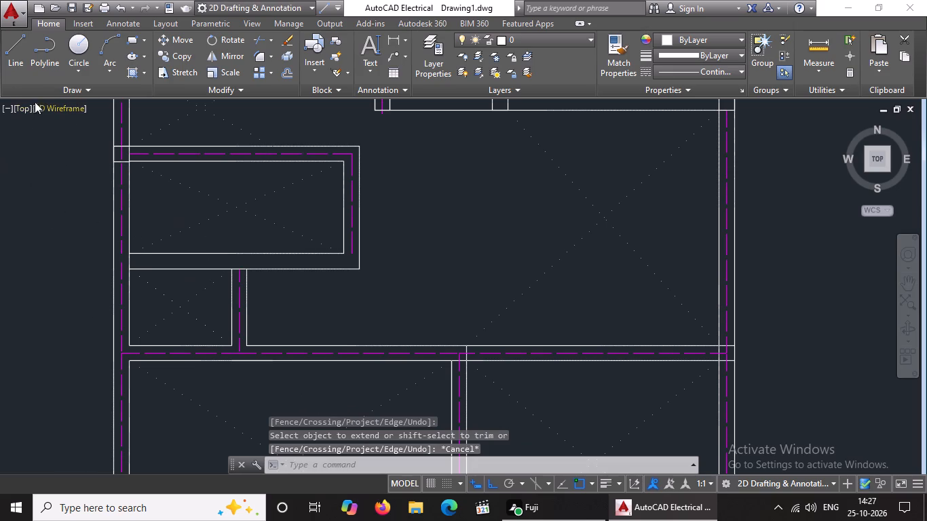
{"action": "key", "text": "Escape"}
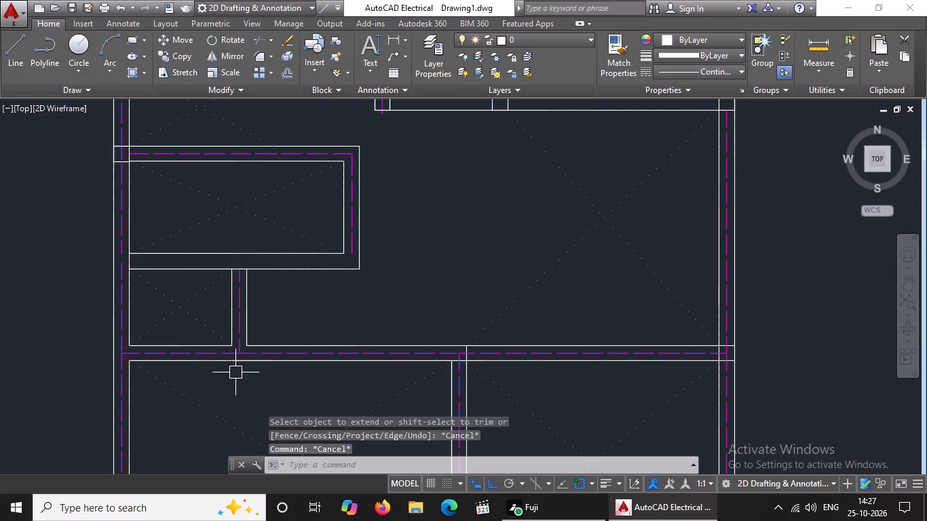
Copy the square on the left wall at the middle-left room's top wall down to its bottom-wall junction.
{"action": "left_click", "coordinate": [8, 50]}
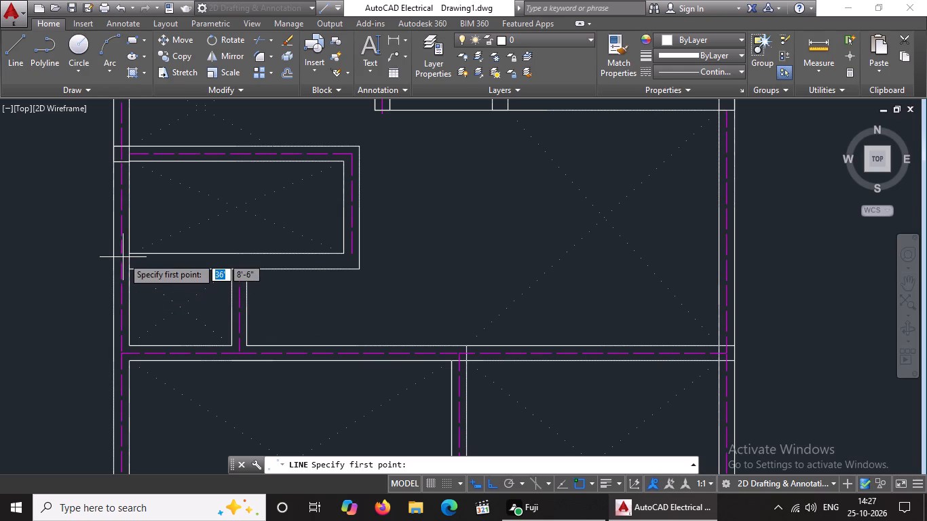
{"action": "key", "text": "Escape"}
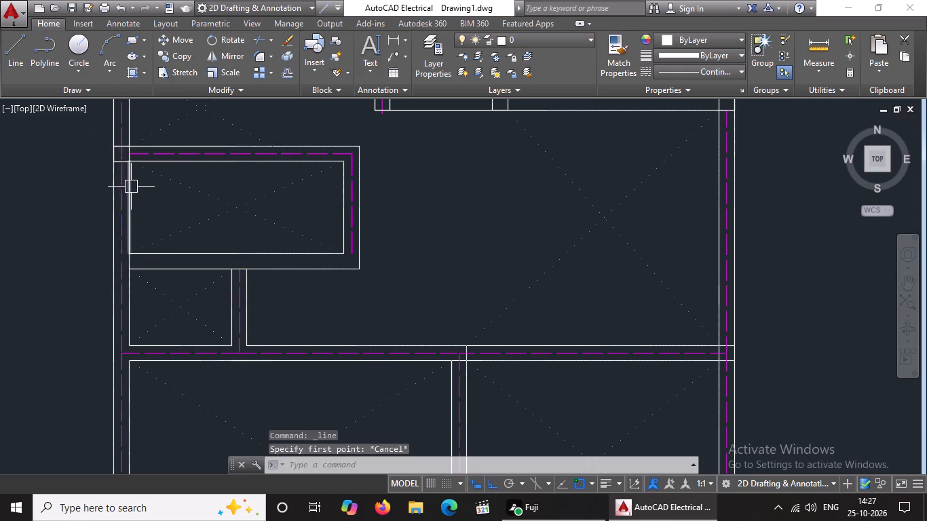
{"action": "middle_click_drag", "start_coordinate": [133, 197], "coordinate": [142, 242]}
{"action": "left_click", "coordinate": [81, 166]}
{"action": "left_click", "coordinate": [155, 220]}
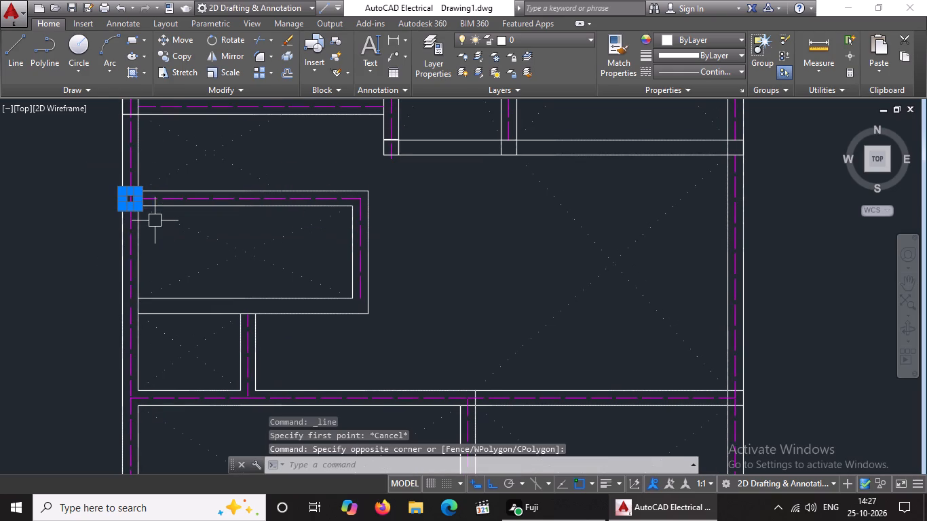
{"action": "left_click", "coordinate": [180, 54]}
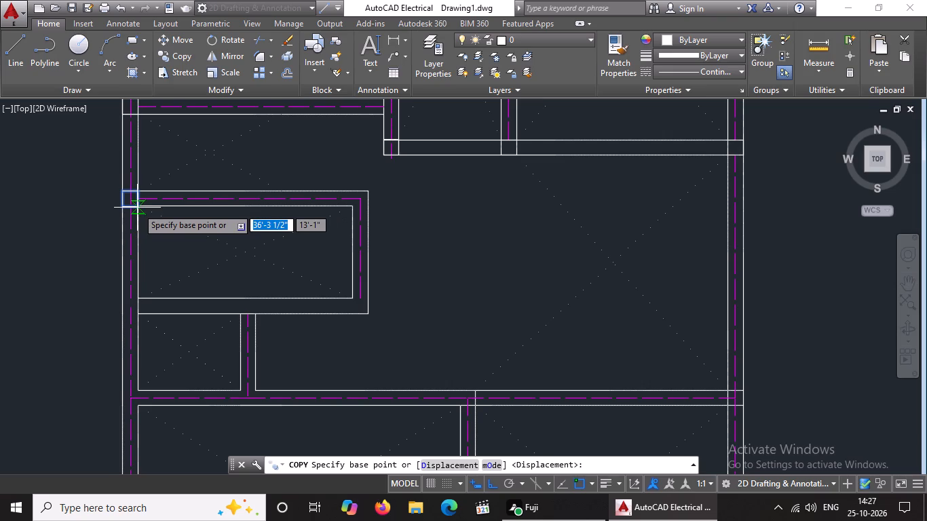
{"action": "left_click", "coordinate": [138, 205]}
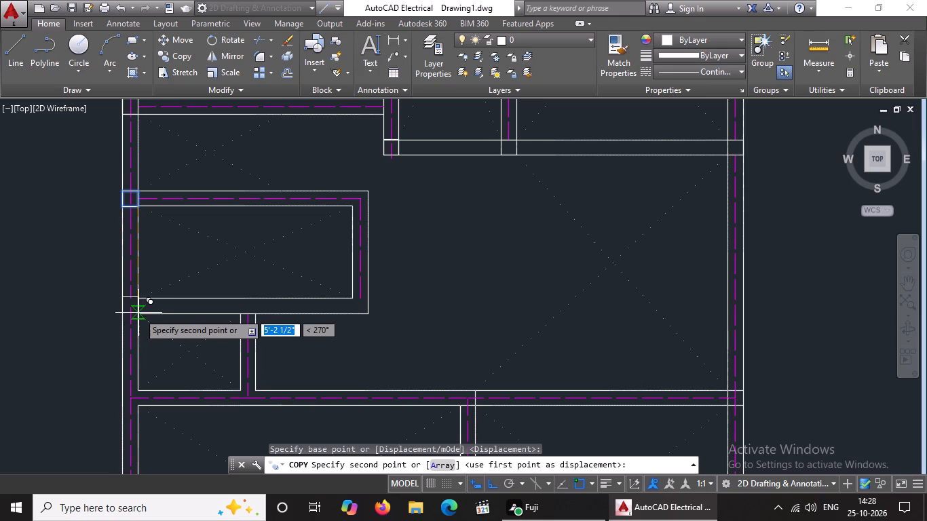
{"action": "left_click", "coordinate": [138, 312]}
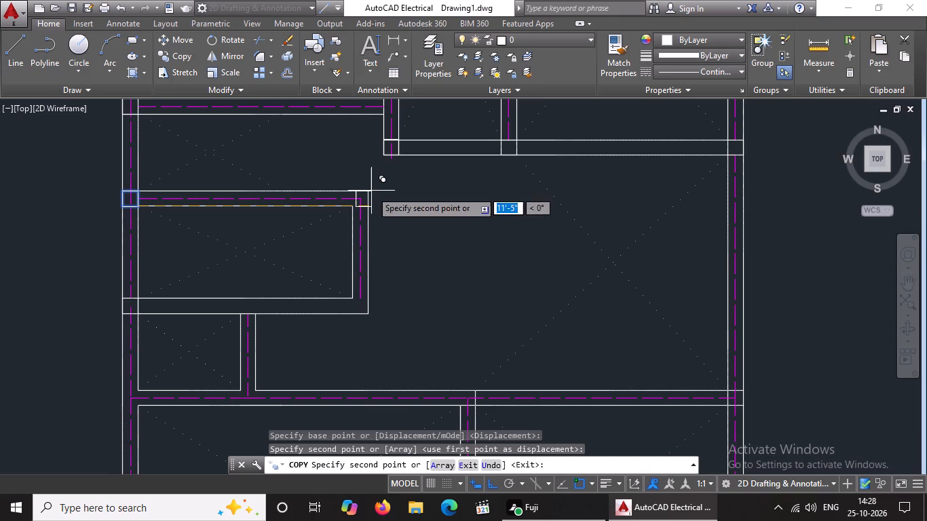
Copy the same square to the middle-left room's top-right corner and move it down onto the wall intersection.
{"action": "scroll", "coordinate": [368, 190], "scroll_direction": "up", "scroll_amount": 2}
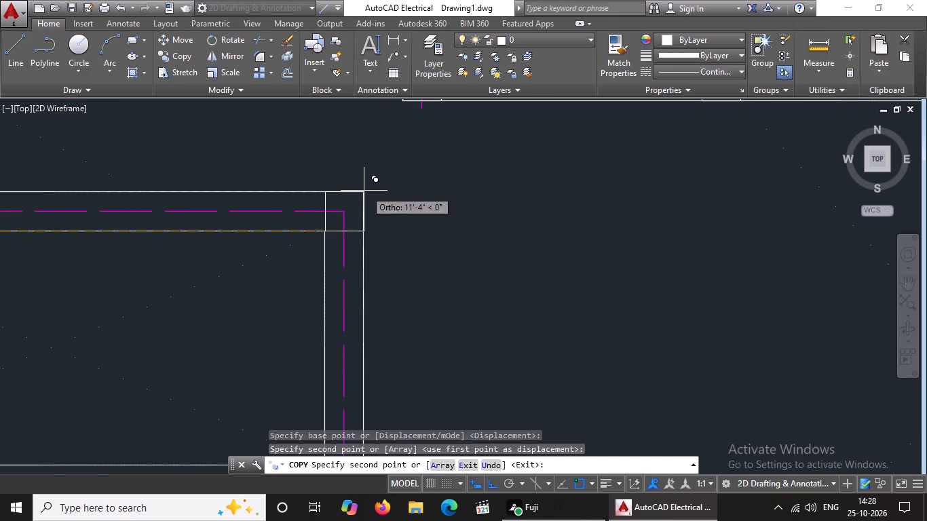
{"action": "left_click", "coordinate": [361, 191]}
{"action": "key", "text": "Escape"}
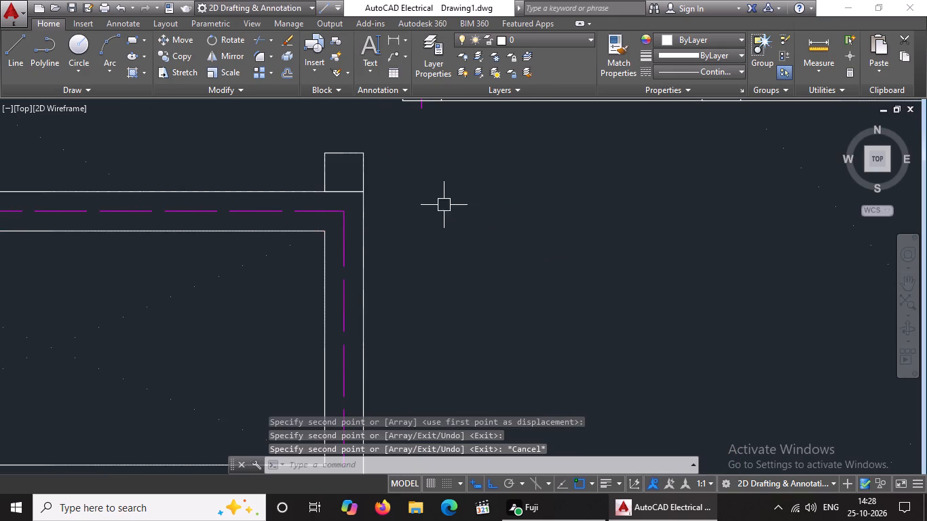
{"action": "left_click_drag", "start_coordinate": [314, 138], "coordinate": [318, 147]}
{"action": "left_click", "coordinate": [399, 196]}
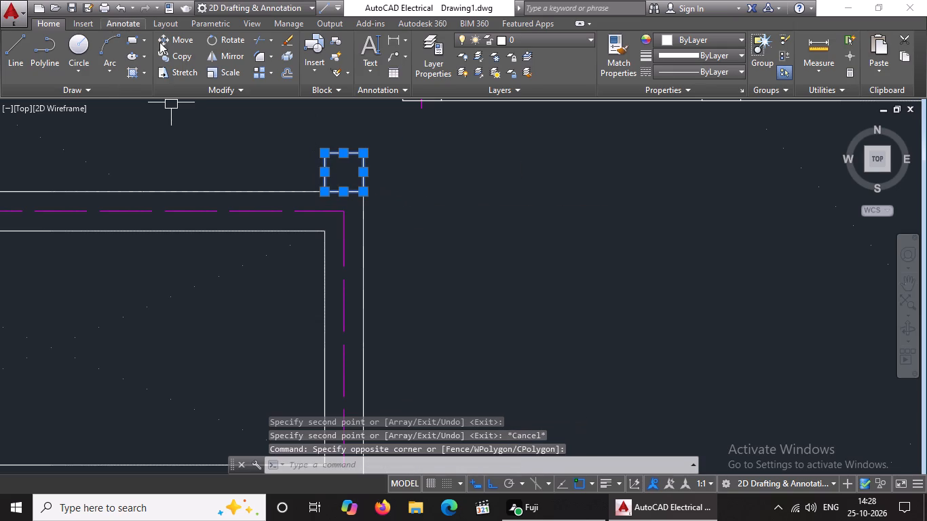
{"action": "left_click", "coordinate": [181, 38]}
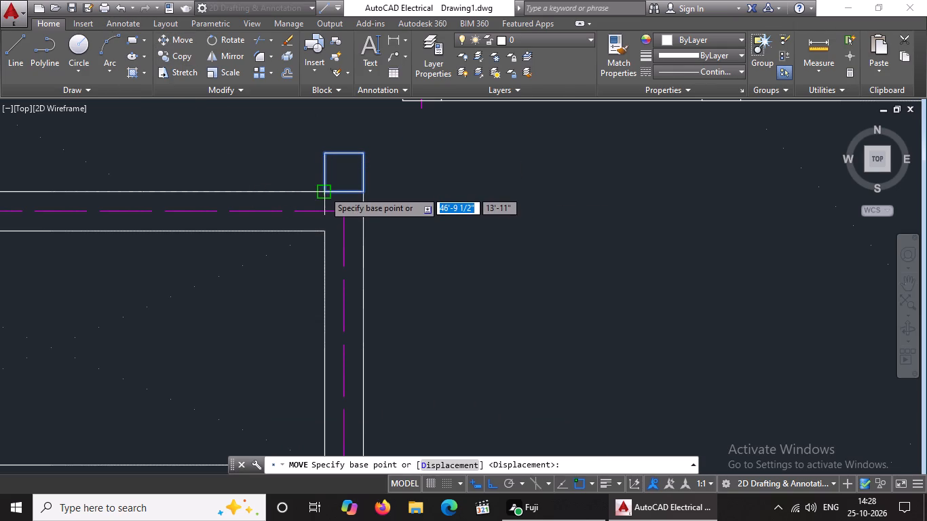
{"action": "left_click", "coordinate": [324, 190]}
{"action": "left_click", "coordinate": [326, 231]}
{"action": "scroll", "coordinate": [365, 208], "scroll_direction": "down", "scroll_amount": 1}
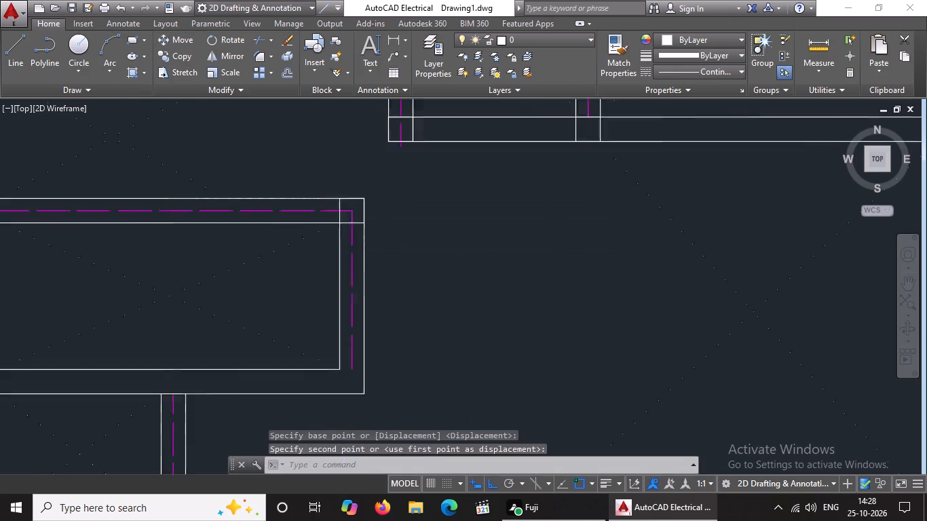
{"action": "scroll", "coordinate": [366, 209], "scroll_direction": "down", "scroll_amount": 2}
{"action": "key", "text": "Escape"}
Copy the top-right corner square straight down to the middle-left room's bottom-right wall corner.
{"action": "scroll", "coordinate": [342, 251], "scroll_direction": "up", "scroll_amount": 2}
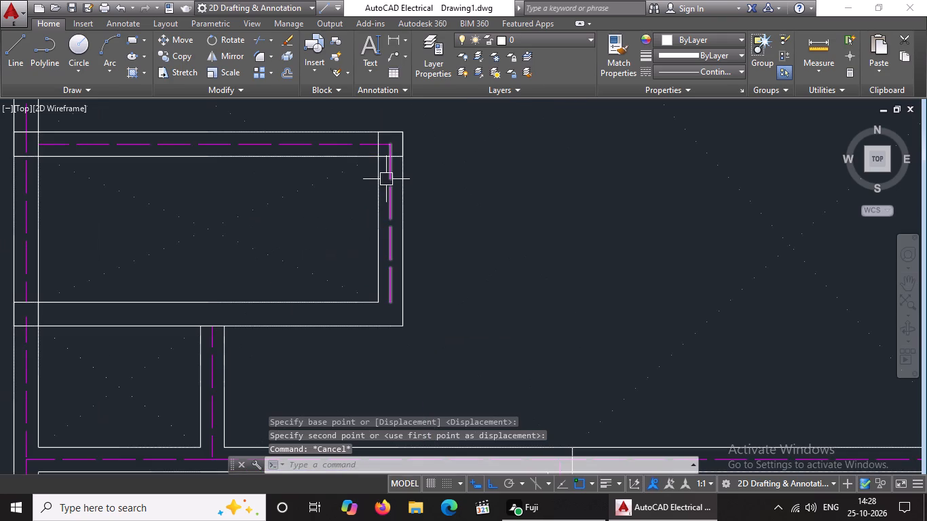
{"action": "middle_click_drag", "start_coordinate": [331, 227], "coordinate": [333, 244]}
{"action": "left_click", "coordinate": [362, 128]}
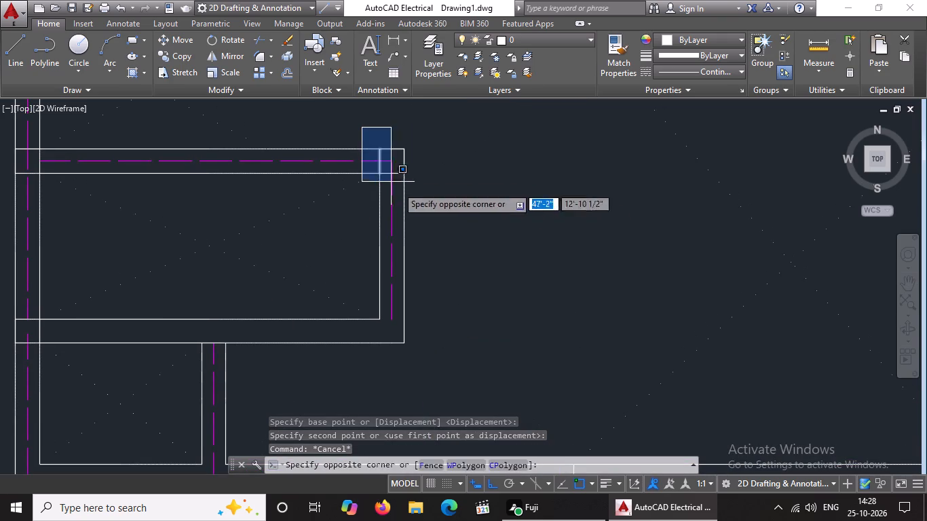
{"action": "left_click", "coordinate": [434, 197]}
{"action": "left_click", "coordinate": [182, 56]}
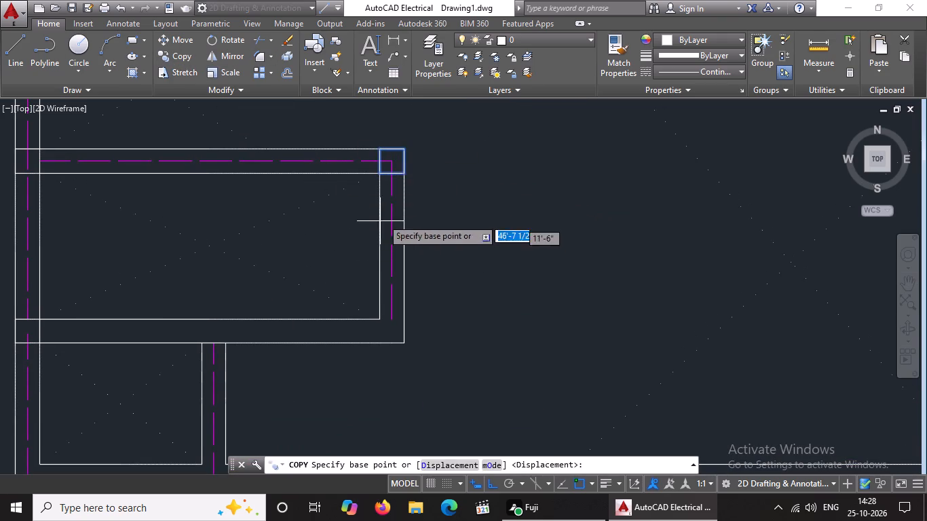
{"action": "left_click", "coordinate": [404, 173]}
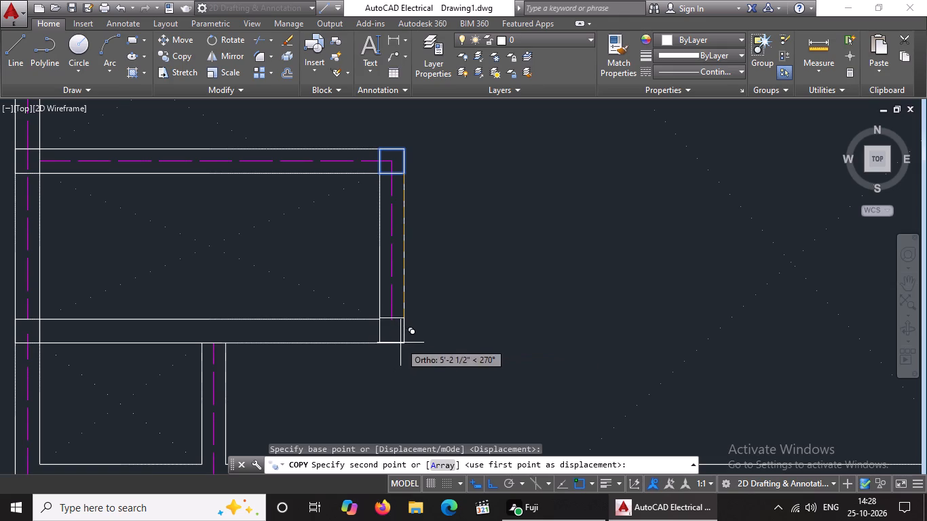
{"action": "scroll", "coordinate": [405, 345], "scroll_direction": "up", "scroll_amount": 3}
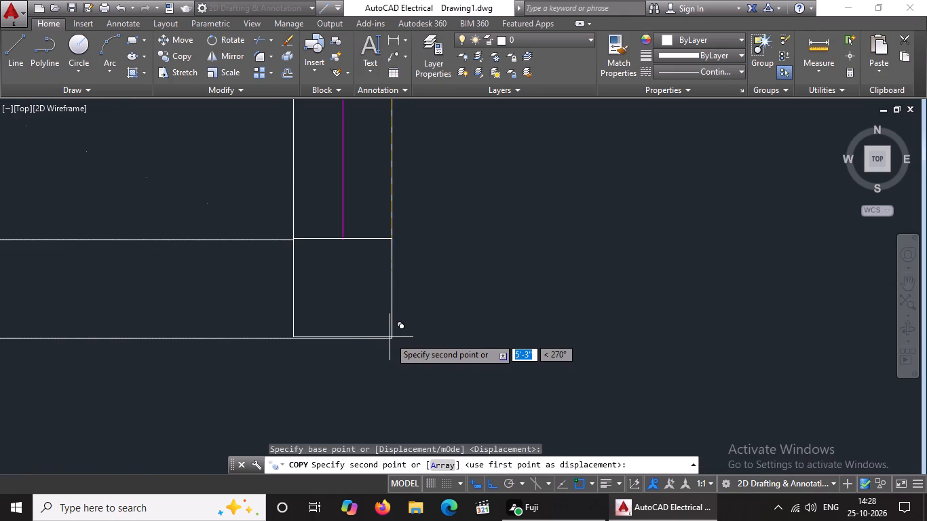
{"action": "left_click", "coordinate": [393, 336]}
{"action": "scroll", "coordinate": [404, 342], "scroll_direction": "down", "scroll_amount": 3}
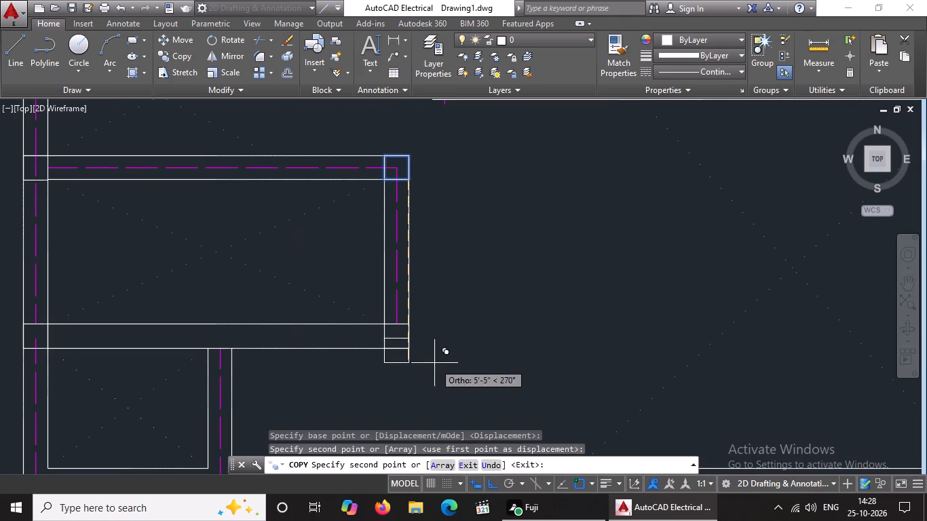
{"action": "key", "text": "Escape"}
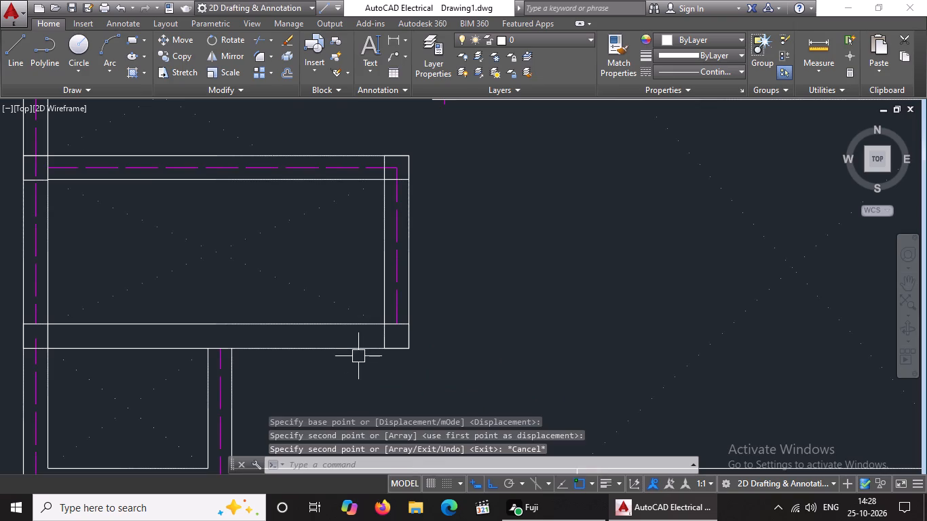
Copy the bottom-right corner square left along the bottom wall to the junction with the short vertical wall below.
{"action": "scroll", "coordinate": [358, 355], "scroll_direction": "down", "scroll_amount": 3}
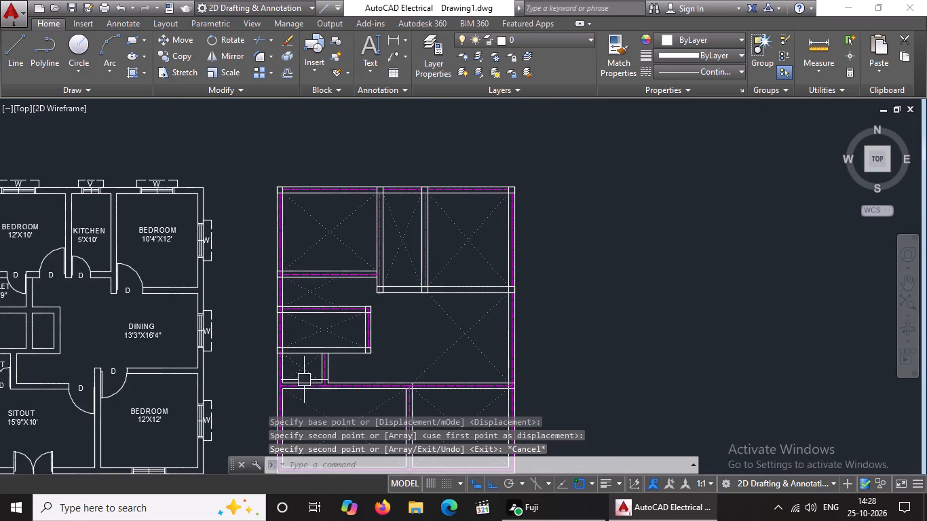
{"action": "middle_click_drag", "start_coordinate": [321, 324], "coordinate": [325, 317]}
{"action": "scroll", "coordinate": [337, 388], "scroll_direction": "up", "scroll_amount": 2}
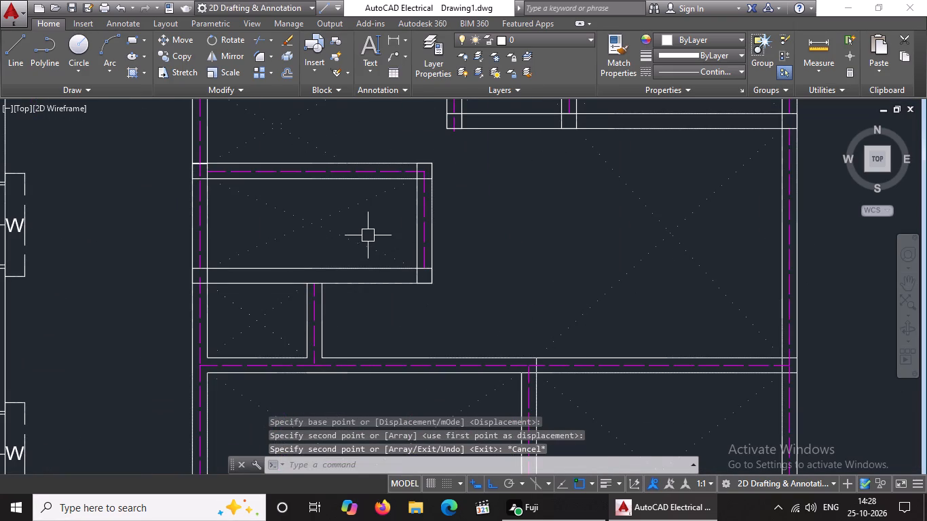
{"action": "left_click", "coordinate": [404, 245]}
{"action": "left_click", "coordinate": [444, 292]}
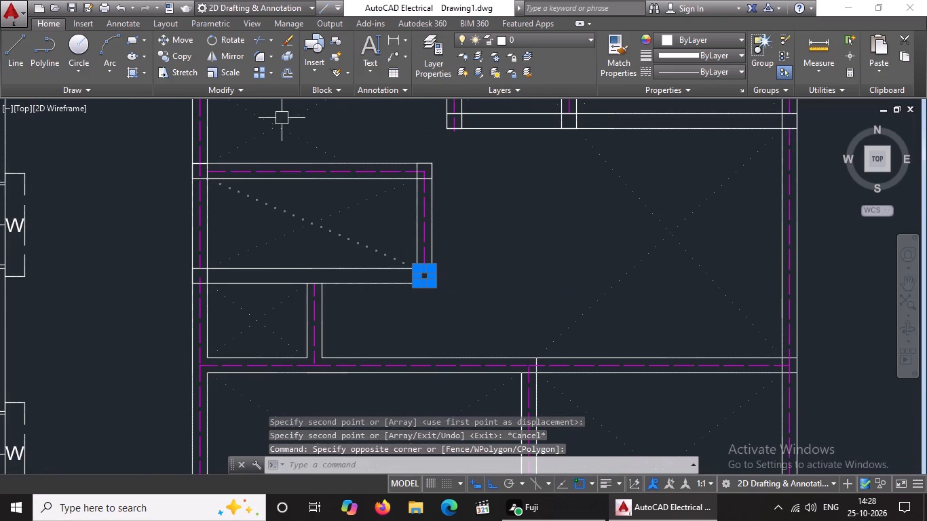
{"action": "left_click", "coordinate": [183, 56]}
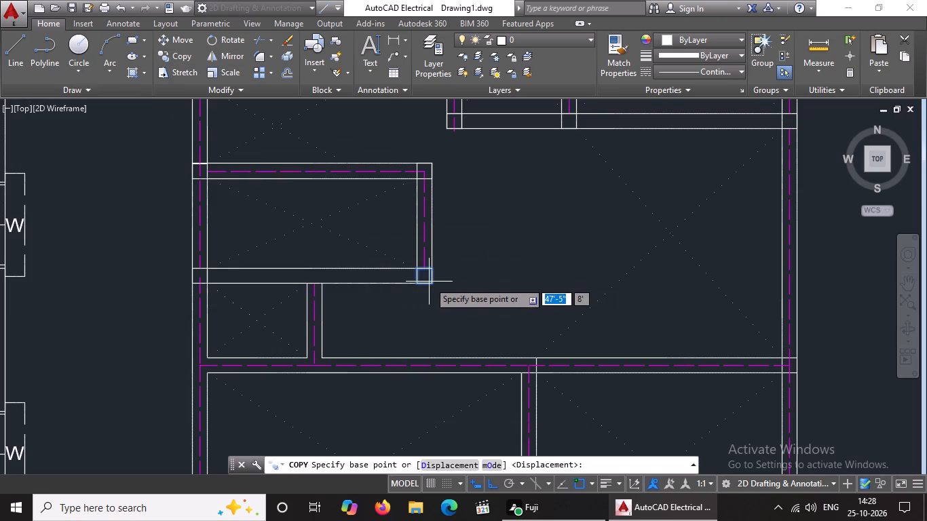
{"action": "left_click", "coordinate": [432, 284]}
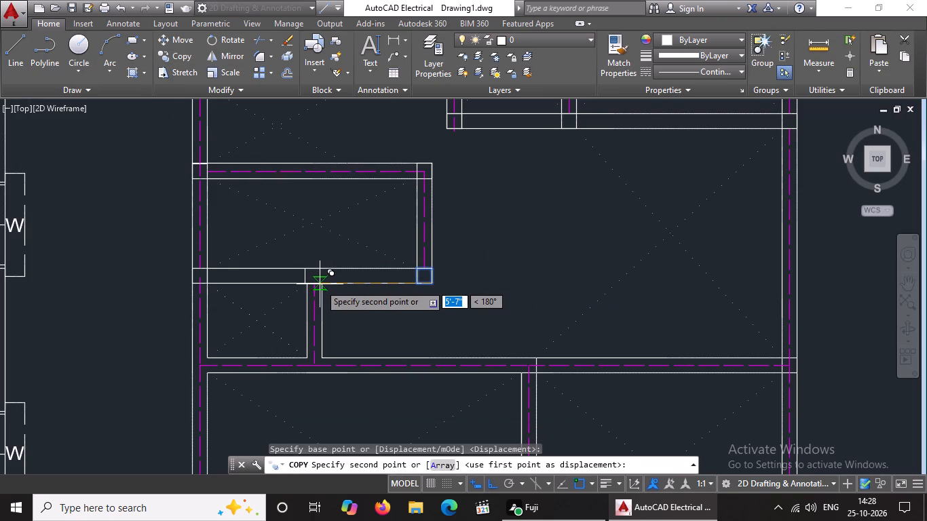
{"action": "left_click", "coordinate": [322, 282]}
{"action": "scroll", "coordinate": [357, 268], "scroll_direction": "down", "scroll_amount": 3}
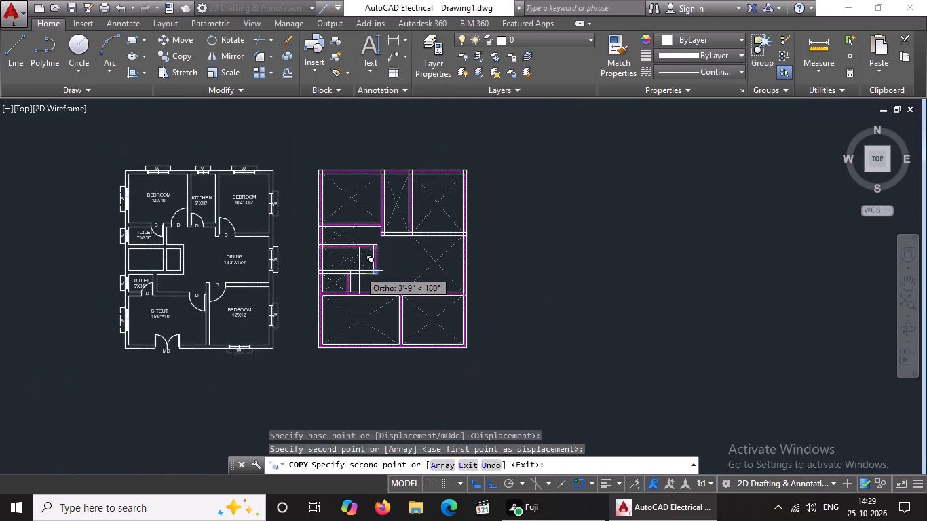
{"action": "scroll", "coordinate": [373, 267], "scroll_direction": "down", "scroll_amount": 3}
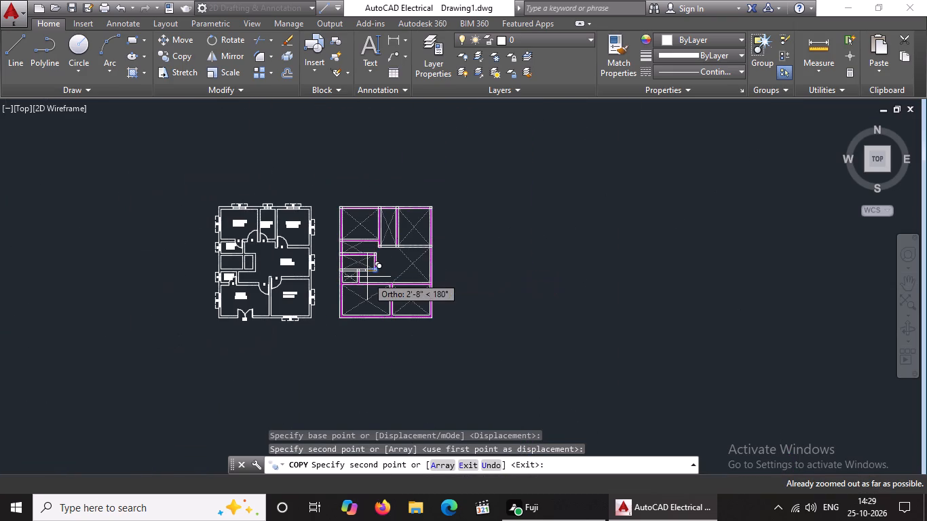
{"action": "scroll", "coordinate": [362, 265], "scroll_direction": "up", "scroll_amount": 3}
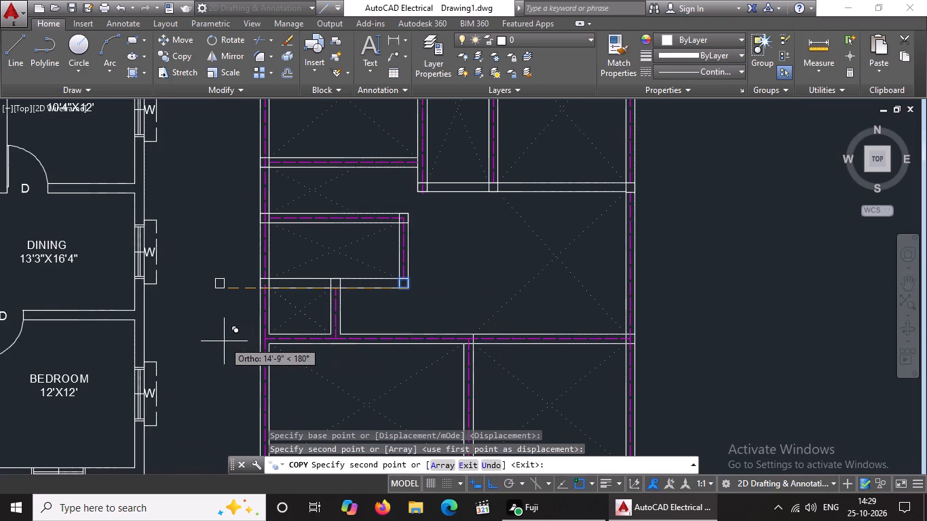
{"action": "key", "text": "Escape"}
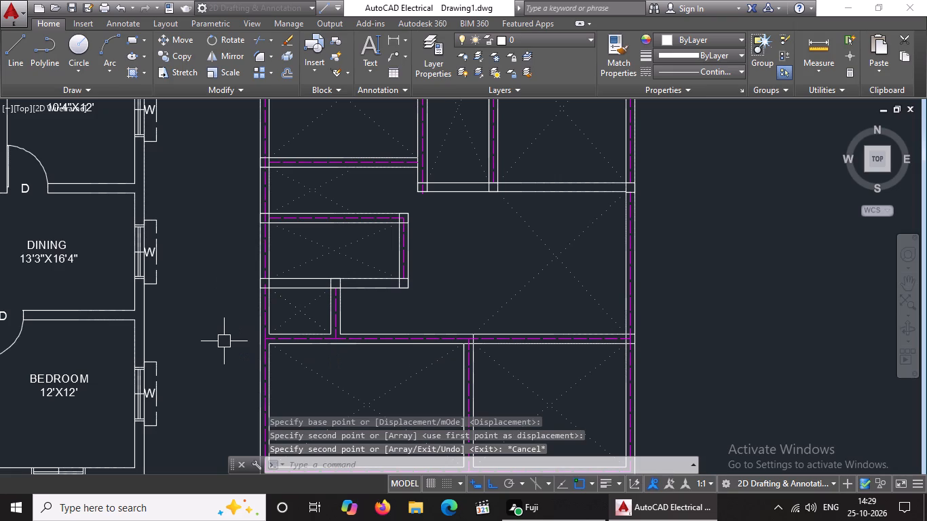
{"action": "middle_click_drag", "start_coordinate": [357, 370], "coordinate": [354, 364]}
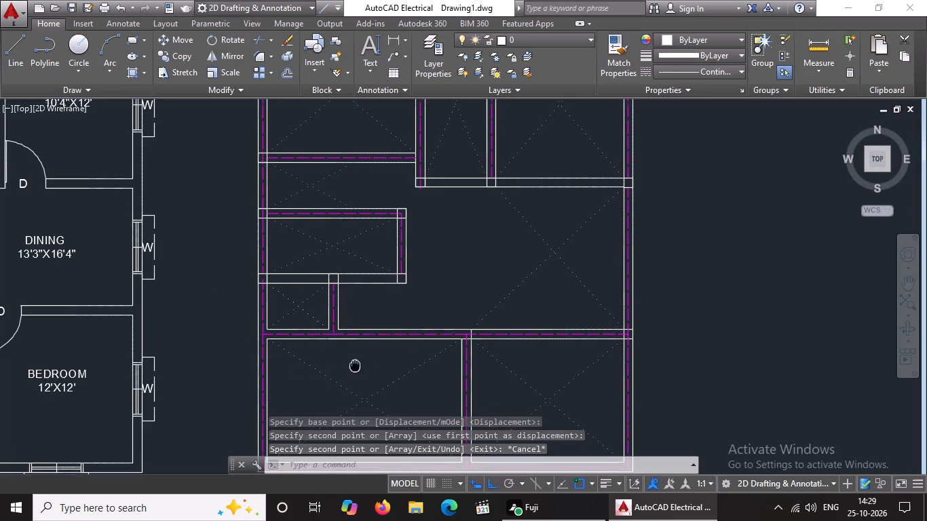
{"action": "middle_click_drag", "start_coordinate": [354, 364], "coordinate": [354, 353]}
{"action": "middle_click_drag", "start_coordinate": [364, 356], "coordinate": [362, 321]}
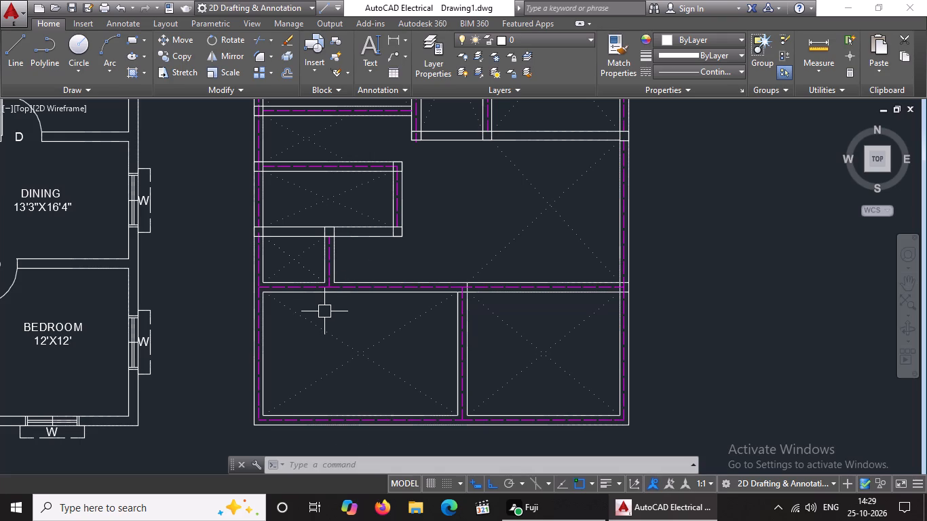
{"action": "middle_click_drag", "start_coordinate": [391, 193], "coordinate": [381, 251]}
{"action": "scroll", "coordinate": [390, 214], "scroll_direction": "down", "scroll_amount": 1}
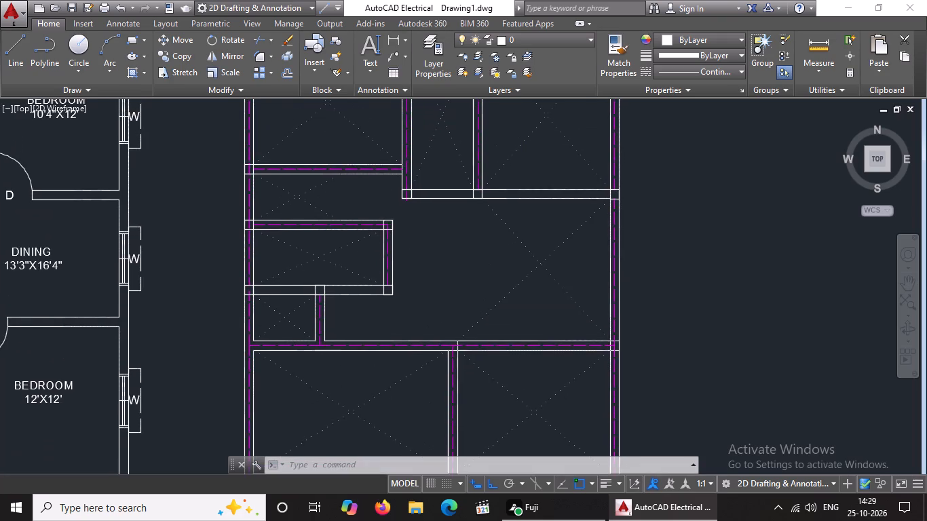
Copy the left-wall square at the middle-left room's bottom wall straight down to the junction with the lower rooms' top wall.
{"action": "middle_click_drag", "start_coordinate": [354, 170], "coordinate": [341, 234]}
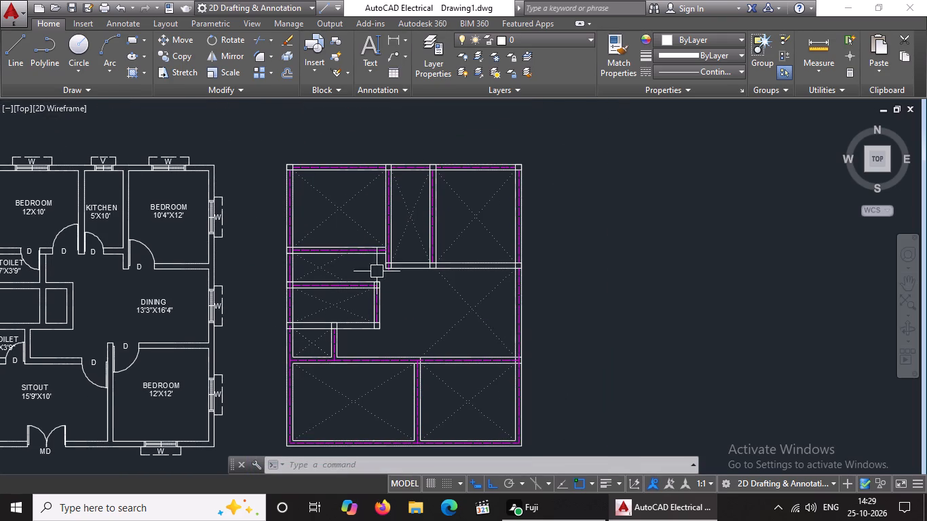
{"action": "middle_click_drag", "start_coordinate": [401, 314], "coordinate": [400, 252]}
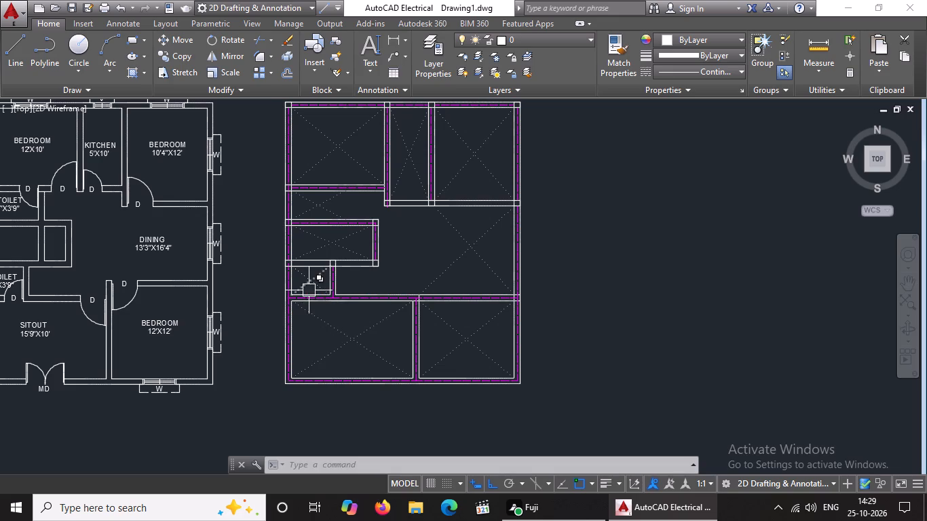
{"action": "middle_click_drag", "start_coordinate": [309, 290], "coordinate": [309, 272]}
{"action": "middle_click", "coordinate": [354, 252]}
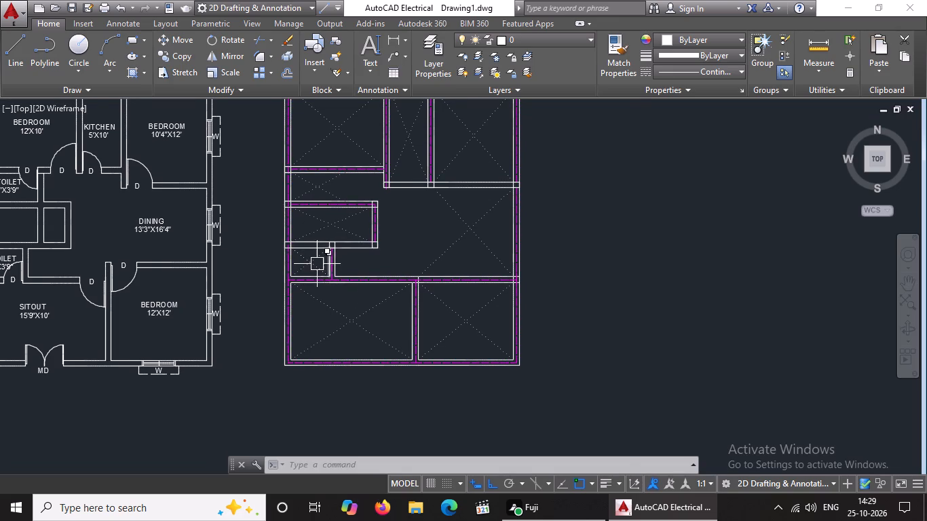
{"action": "scroll", "coordinate": [317, 264], "scroll_direction": "up", "scroll_amount": 2}
{"action": "left_click_drag", "start_coordinate": [209, 179], "coordinate": [214, 186]}
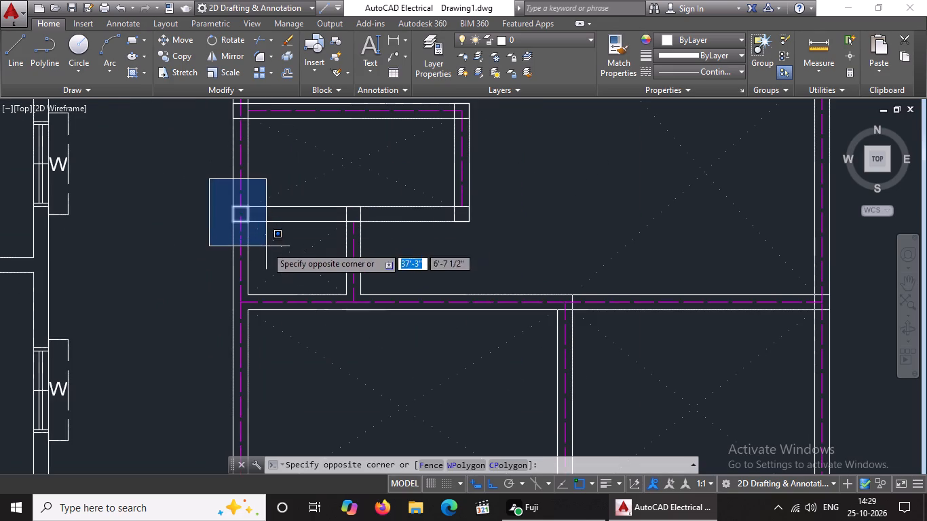
{"action": "left_click", "coordinate": [267, 244]}
{"action": "left_click", "coordinate": [180, 54]}
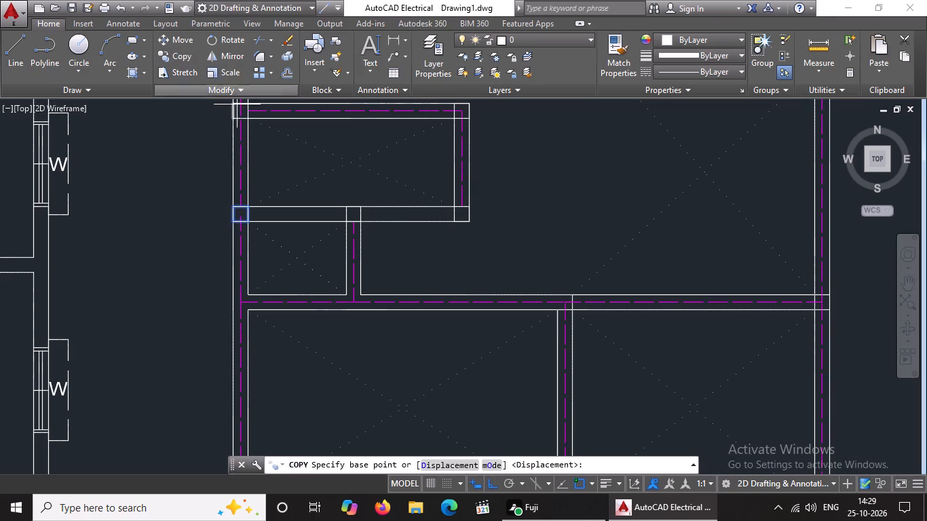
{"action": "left_click", "coordinate": [247, 220]}
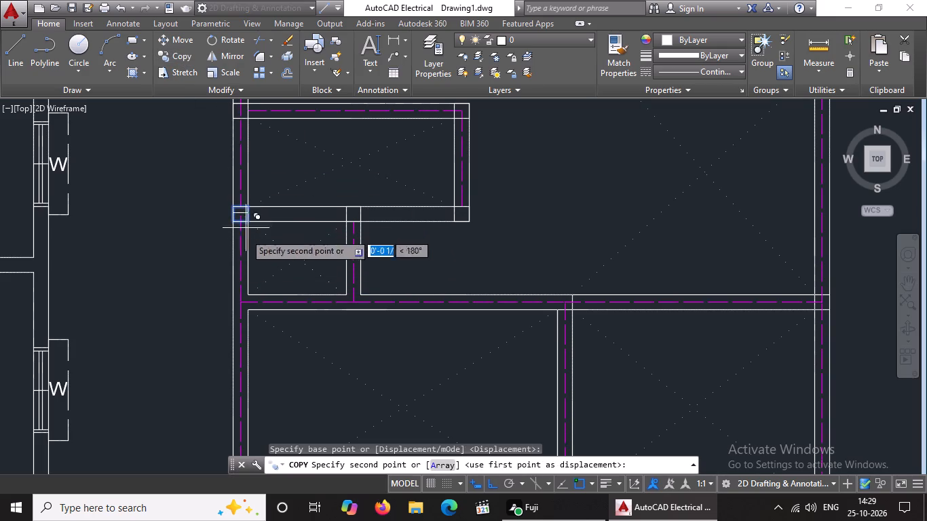
{"action": "left_click", "coordinate": [247, 310]}
{"action": "scroll", "coordinate": [295, 235], "scroll_direction": "down", "scroll_amount": 2}
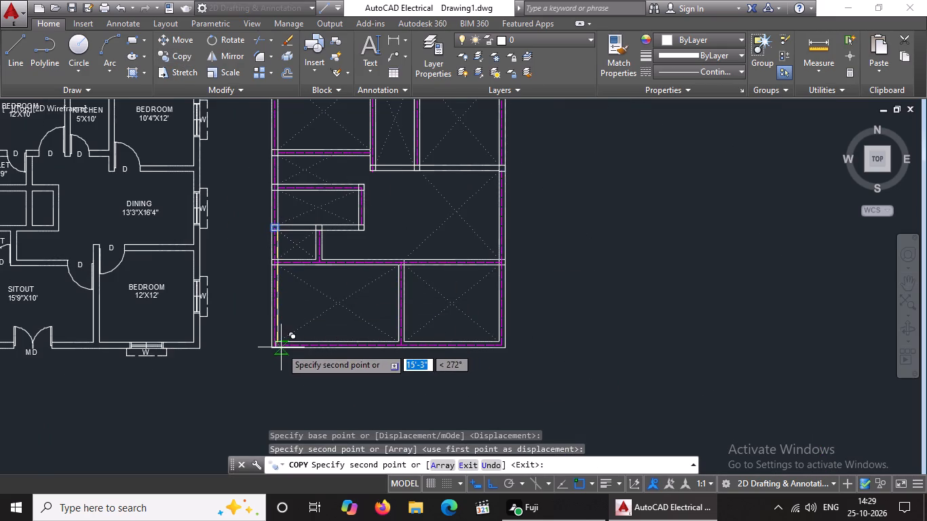
{"action": "key", "text": "Escape"}
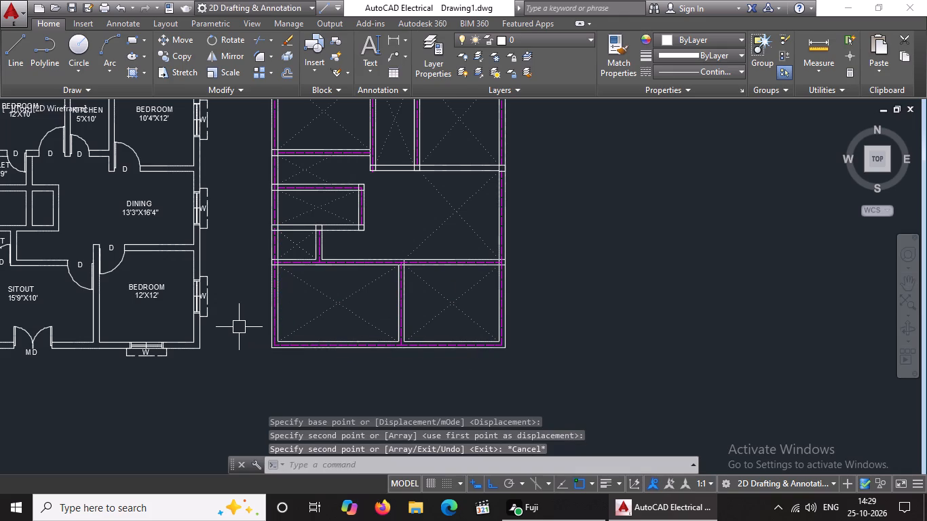
Copy the left-wall square at the lower rooms' top wall straight down to the foundation plan's bottom-left outer corner.
{"action": "scroll", "coordinate": [290, 284], "scroll_direction": "up", "scroll_amount": 1}
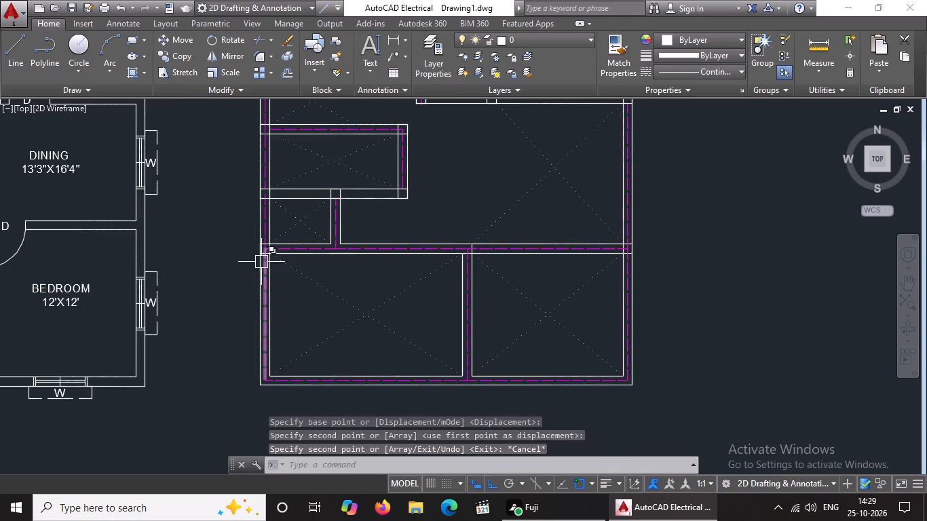
{"action": "left_click", "coordinate": [246, 231]}
{"action": "left_click", "coordinate": [278, 268]}
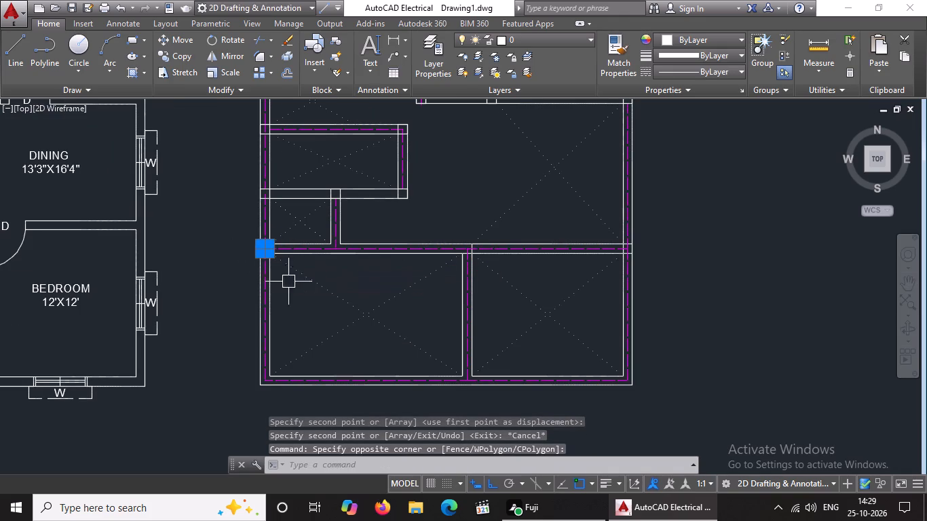
{"action": "left_click", "coordinate": [173, 52]}
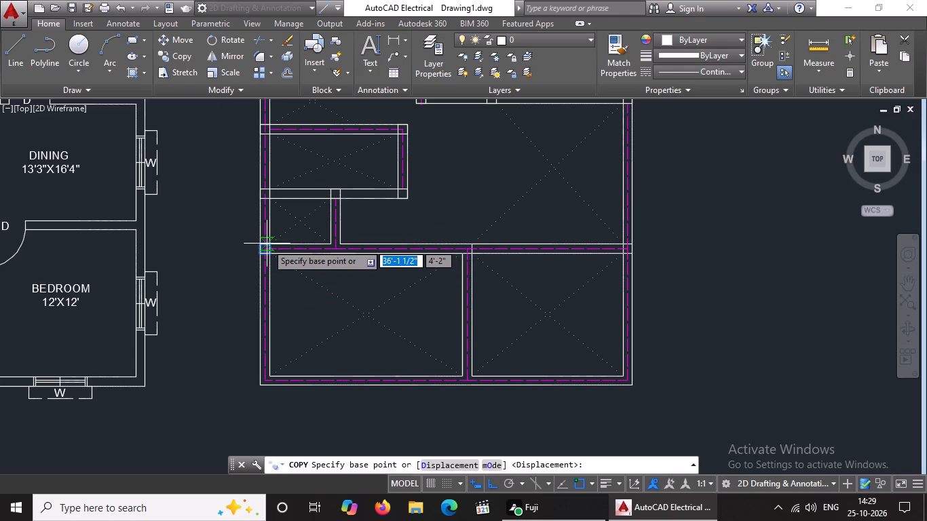
{"action": "scroll", "coordinate": [271, 242], "scroll_direction": "up", "scroll_amount": 2}
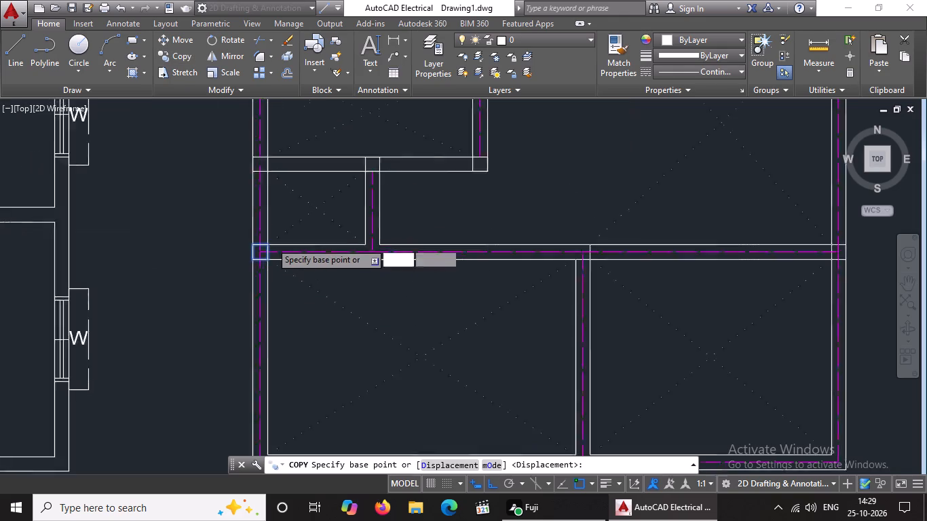
{"action": "scroll", "coordinate": [271, 242], "scroll_direction": "up", "scroll_amount": 2}
{"action": "left_click", "coordinate": [249, 250]}
{"action": "scroll", "coordinate": [252, 247], "scroll_direction": "down", "scroll_amount": 3}
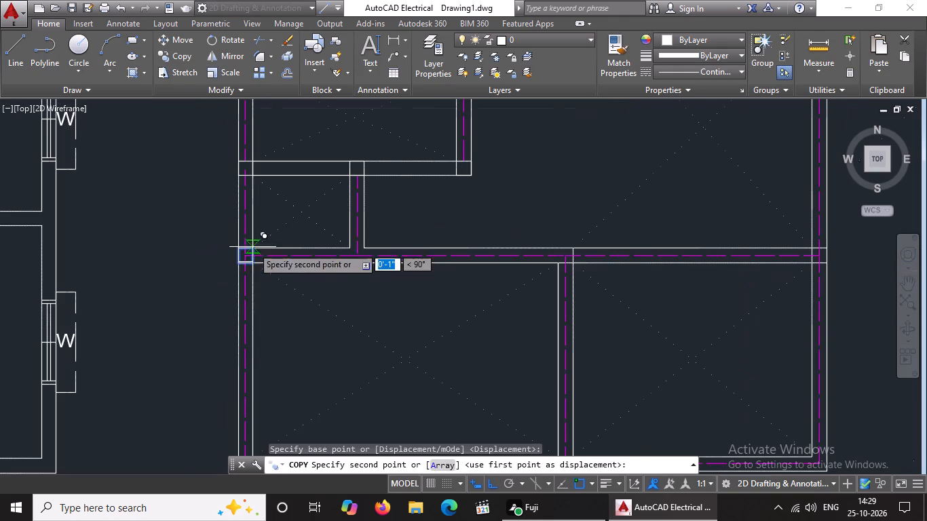
{"action": "middle_click_drag", "start_coordinate": [246, 328], "coordinate": [282, 285]}
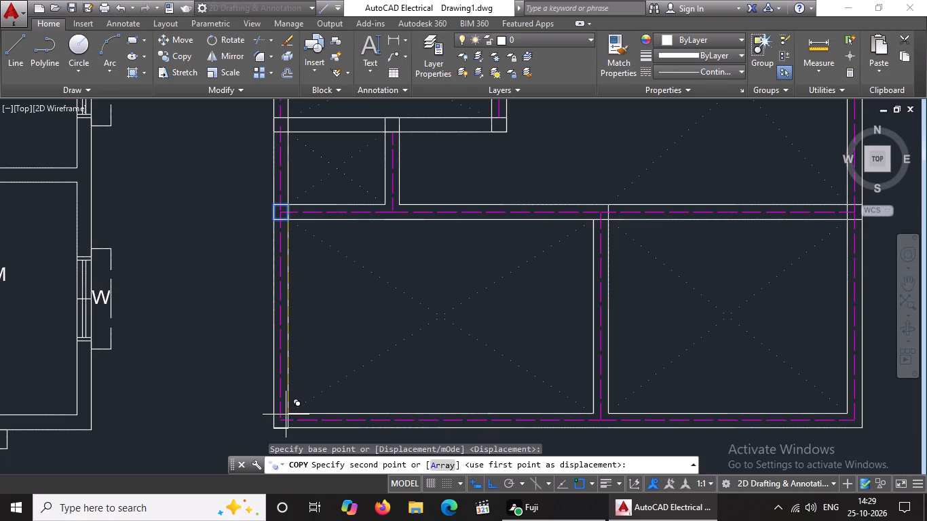
{"action": "scroll", "coordinate": [286, 414], "scroll_direction": "up", "scroll_amount": 1}
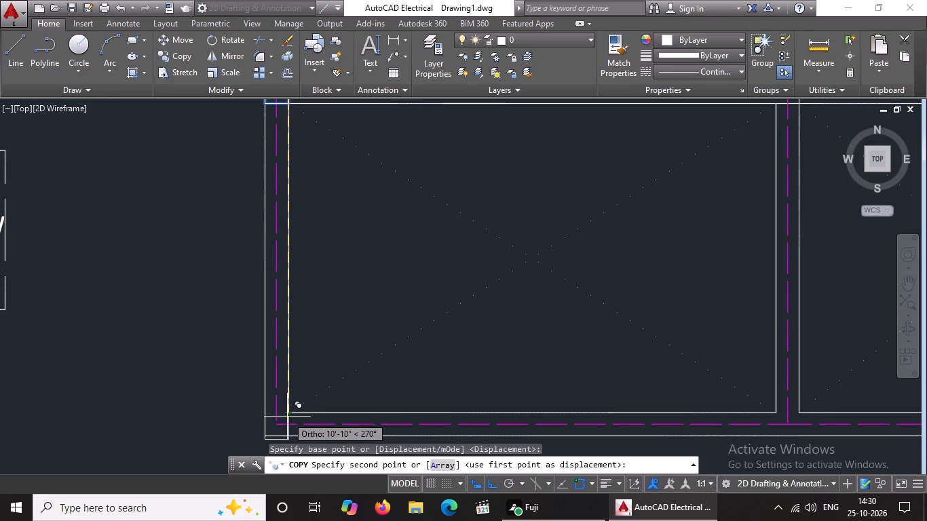
{"action": "left_click", "coordinate": [288, 414]}
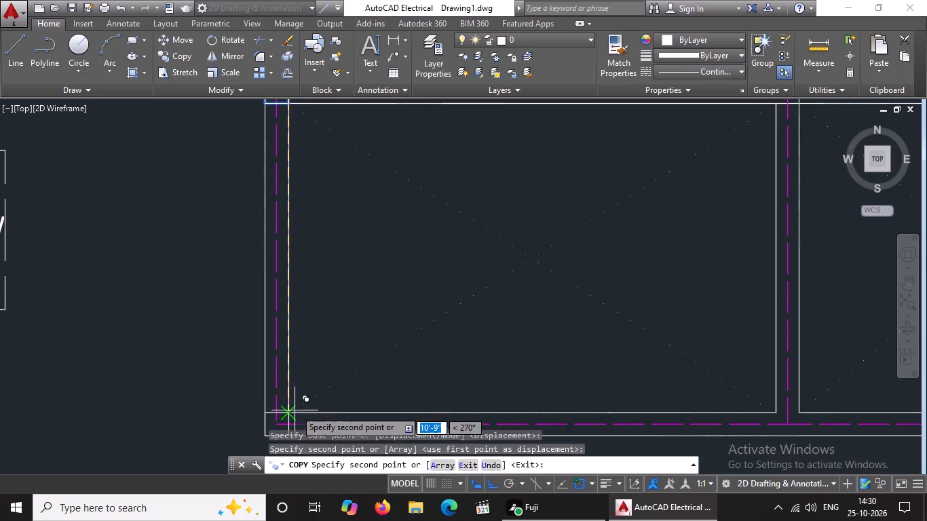
{"action": "scroll", "coordinate": [307, 401], "scroll_direction": "down", "scroll_amount": 3}
{"action": "key", "text": "Escape"}
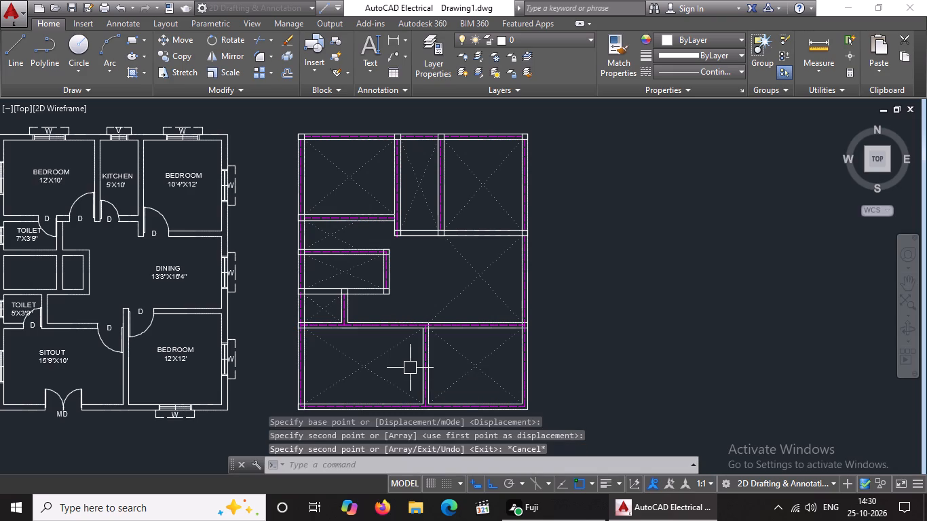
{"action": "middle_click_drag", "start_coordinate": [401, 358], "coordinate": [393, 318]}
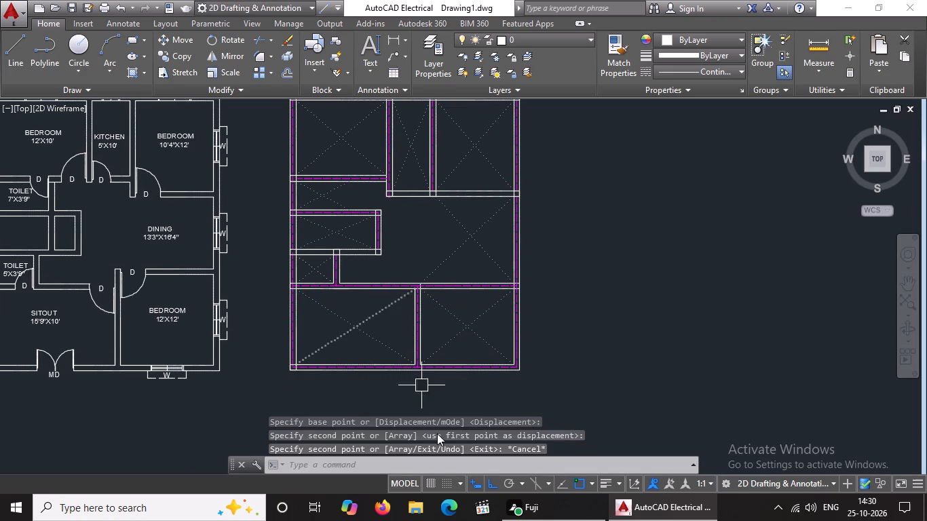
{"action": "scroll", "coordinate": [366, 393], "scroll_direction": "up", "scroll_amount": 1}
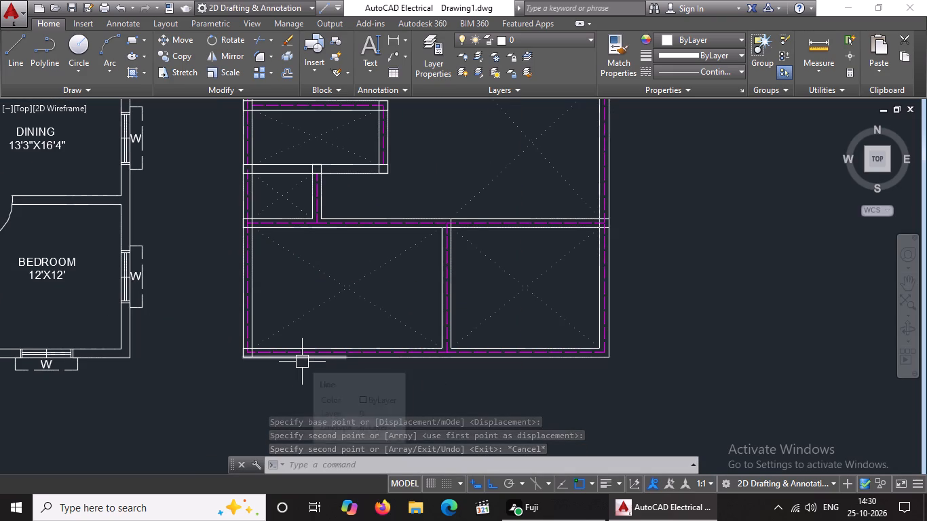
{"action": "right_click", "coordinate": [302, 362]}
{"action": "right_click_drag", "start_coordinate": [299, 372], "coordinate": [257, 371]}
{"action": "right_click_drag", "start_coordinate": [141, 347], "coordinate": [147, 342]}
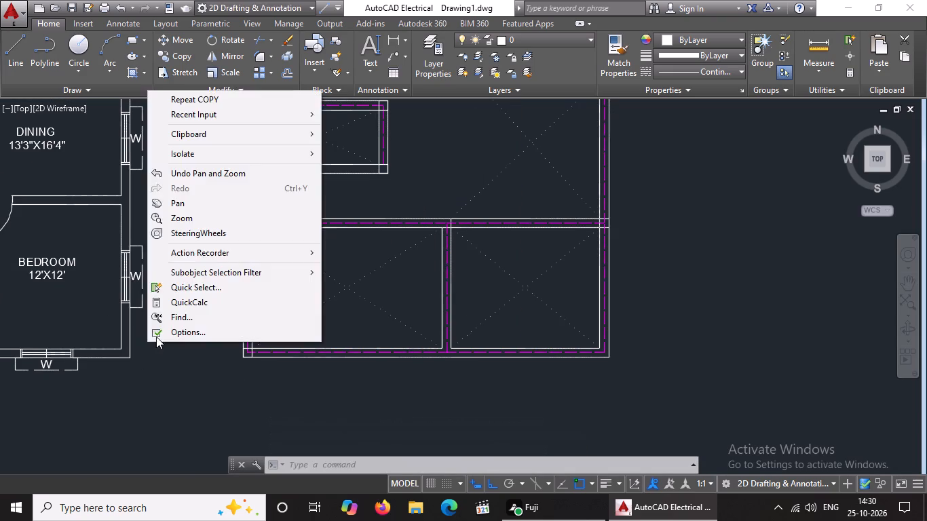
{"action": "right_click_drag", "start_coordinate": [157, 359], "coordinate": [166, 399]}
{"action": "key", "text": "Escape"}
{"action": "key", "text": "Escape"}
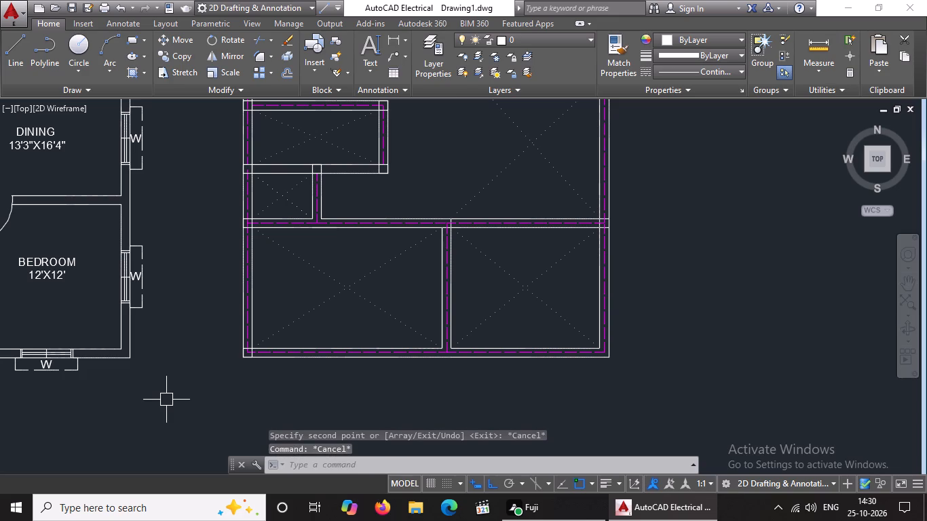
Copy the bottom-left corner square along the bottom wall to the junction with the vertical wall between the two lower rooms.
{"action": "left_click_drag", "start_coordinate": [210, 339], "coordinate": [217, 343]}
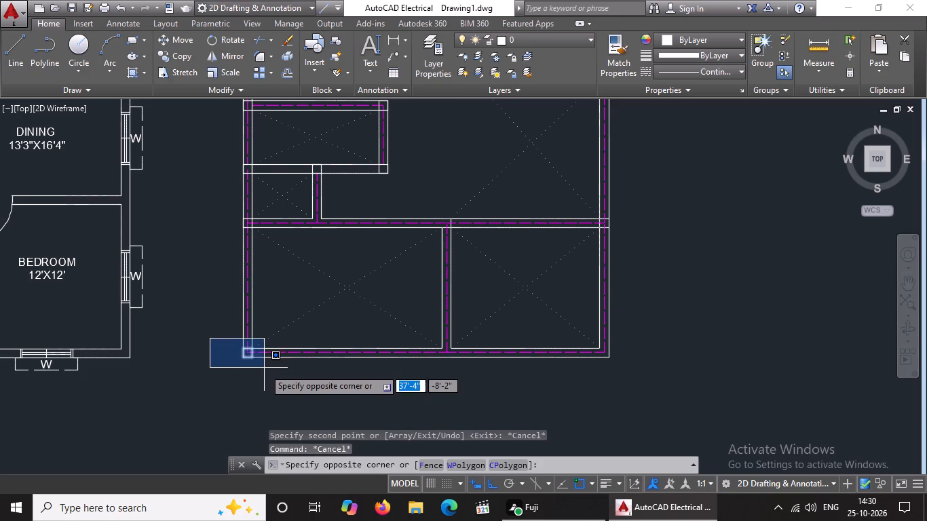
{"action": "left_click", "coordinate": [265, 371]}
{"action": "left_click", "coordinate": [176, 58]}
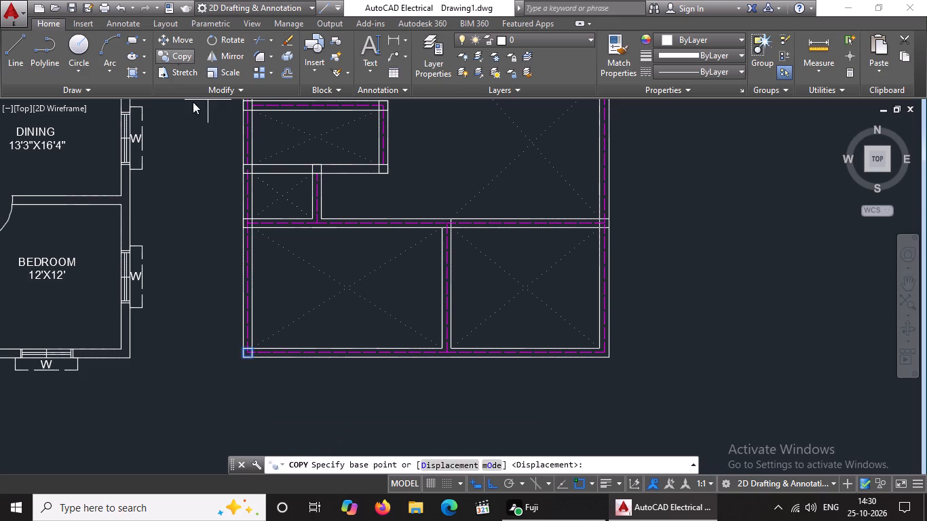
{"action": "scroll", "coordinate": [241, 344], "scroll_direction": "up", "scroll_amount": 2}
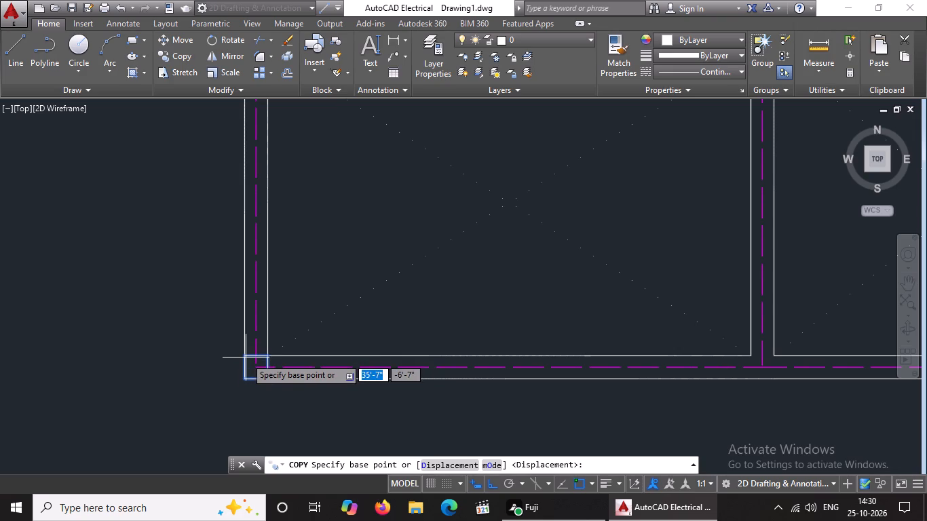
{"action": "left_click", "coordinate": [244, 357]}
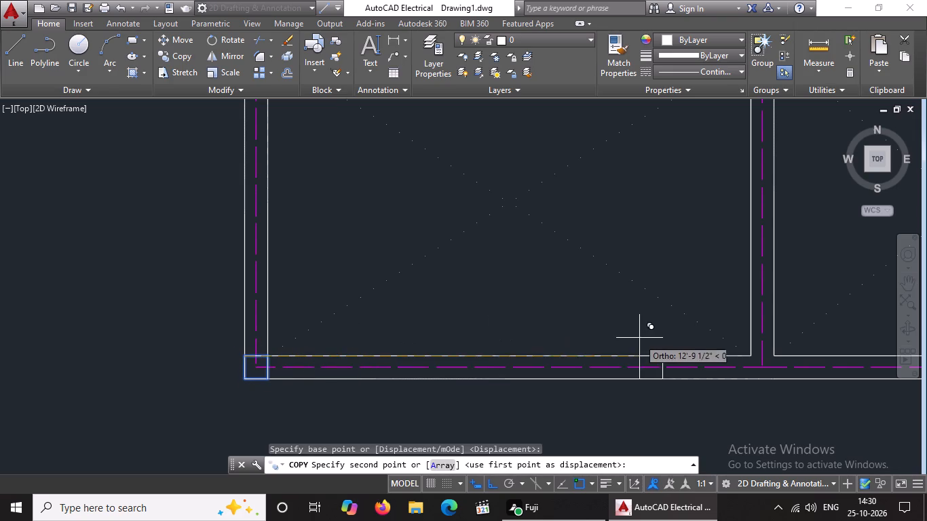
{"action": "scroll", "coordinate": [639, 338], "scroll_direction": "down", "scroll_amount": 2}
{"action": "scroll", "coordinate": [698, 342], "scroll_direction": "up", "scroll_amount": 2}
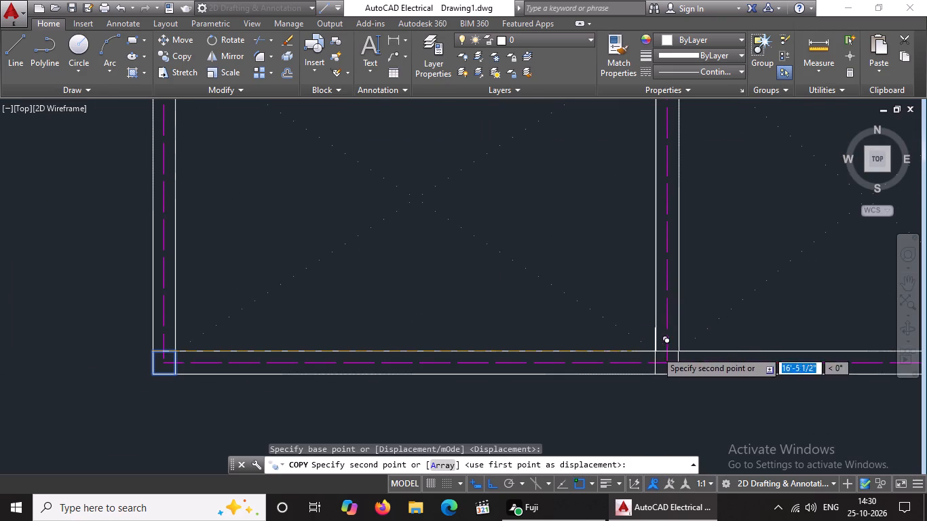
{"action": "scroll", "coordinate": [660, 350], "scroll_direction": "up", "scroll_amount": 2}
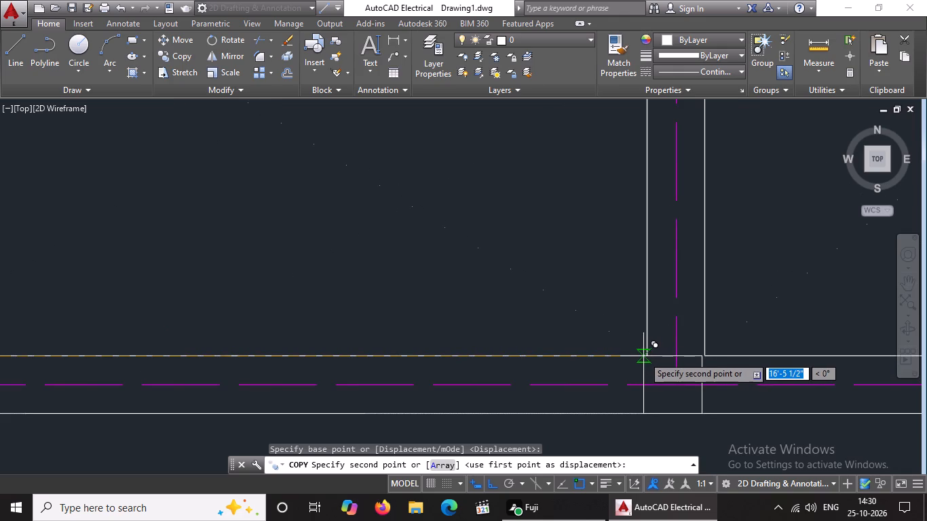
{"action": "left_click", "coordinate": [647, 355]}
Place another copy of the bottom-left corner square at the foundation plan's bottom-right outer corner.
{"action": "scroll", "coordinate": [622, 373], "scroll_direction": "down", "scroll_amount": 3}
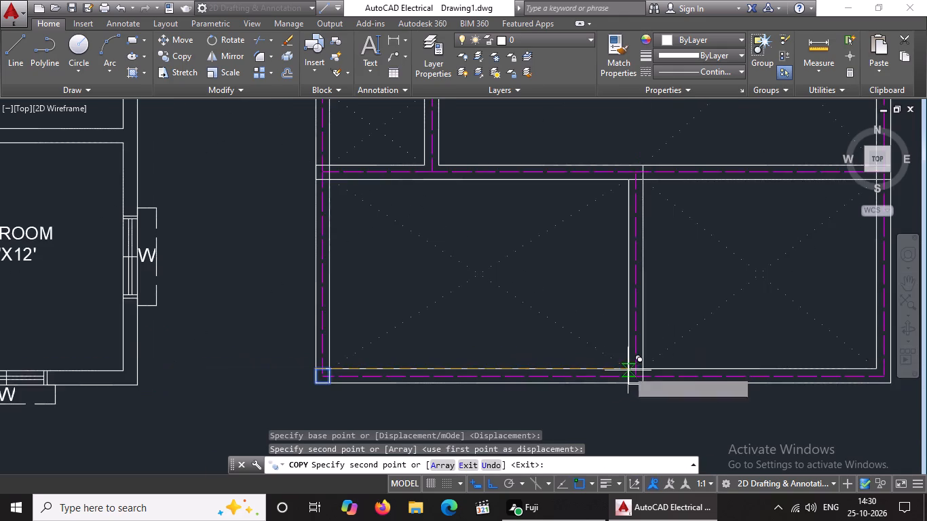
{"action": "scroll", "coordinate": [628, 370], "scroll_direction": "down", "scroll_amount": 2}
{"action": "scroll", "coordinate": [722, 367], "scroll_direction": "up", "scroll_amount": 5}
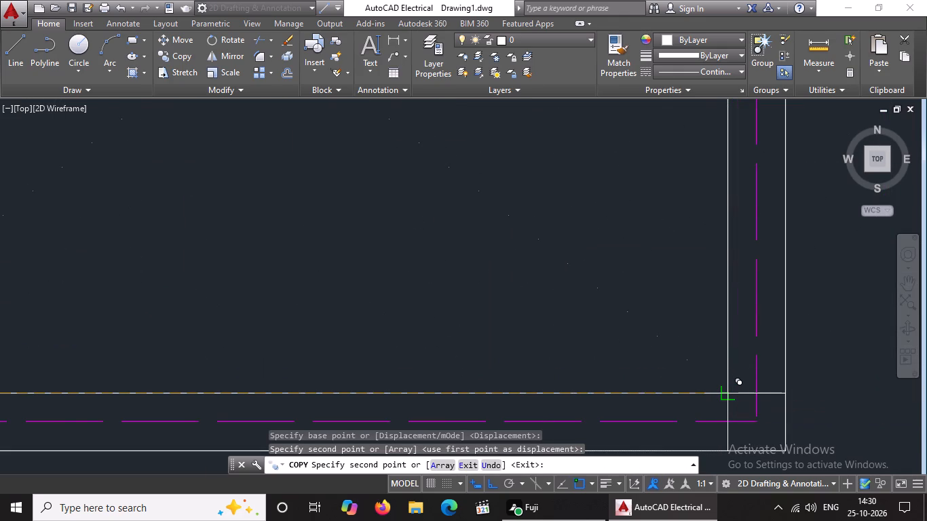
{"action": "left_click", "coordinate": [729, 395]}
{"action": "scroll", "coordinate": [559, 377], "scroll_direction": "down", "scroll_amount": 4}
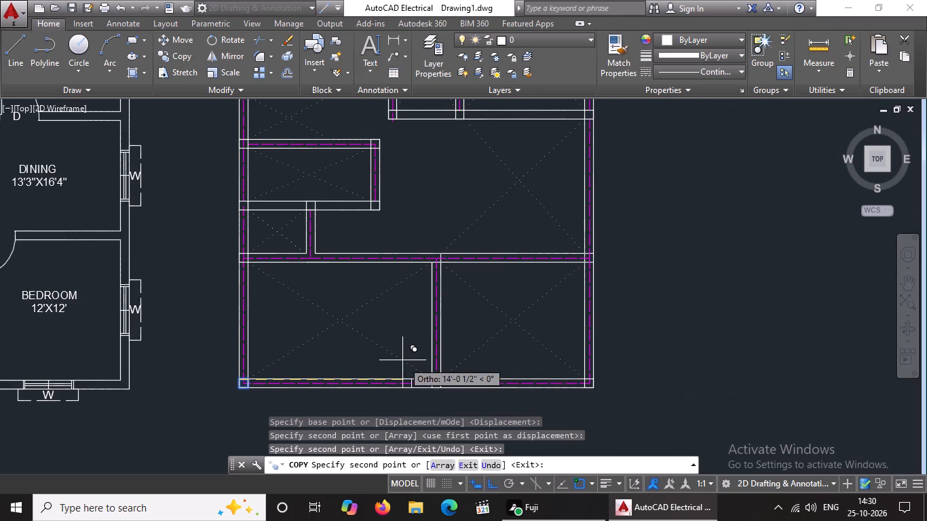
{"action": "key", "text": "Escape"}
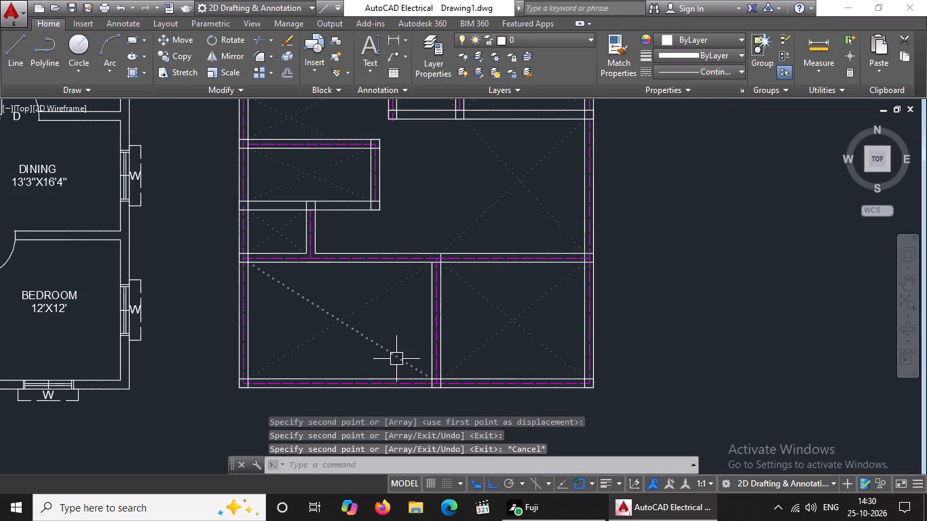
Copy the left-wall square at the lower rooms' top wall along that wall to the junction with the small room's right wall.
{"action": "middle_click_drag", "start_coordinate": [499, 275], "coordinate": [492, 353]}
{"action": "left_click", "coordinate": [205, 317]}
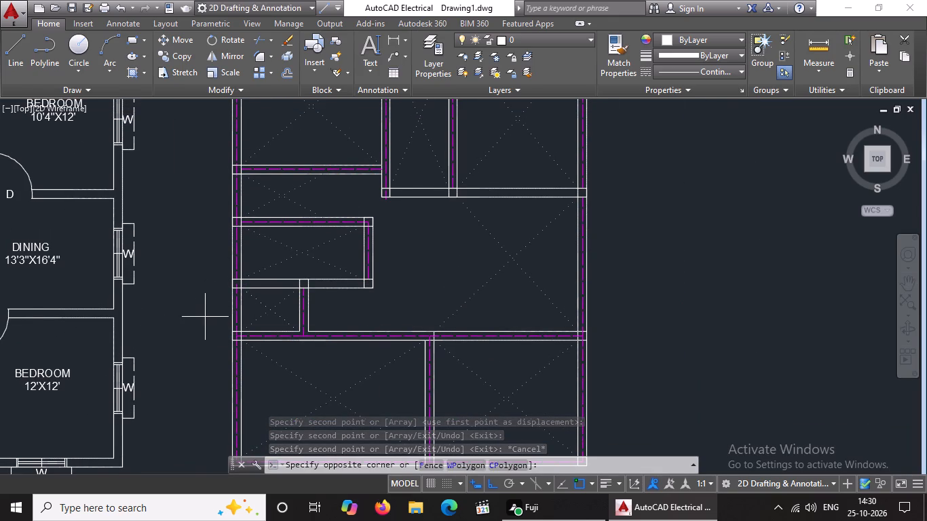
{"action": "left_click", "coordinate": [263, 349]}
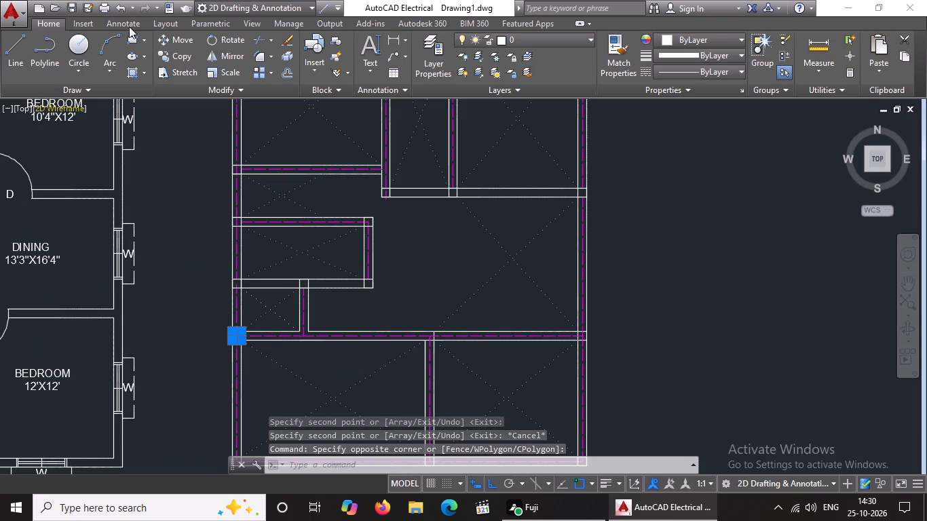
{"action": "left_click", "coordinate": [180, 56]}
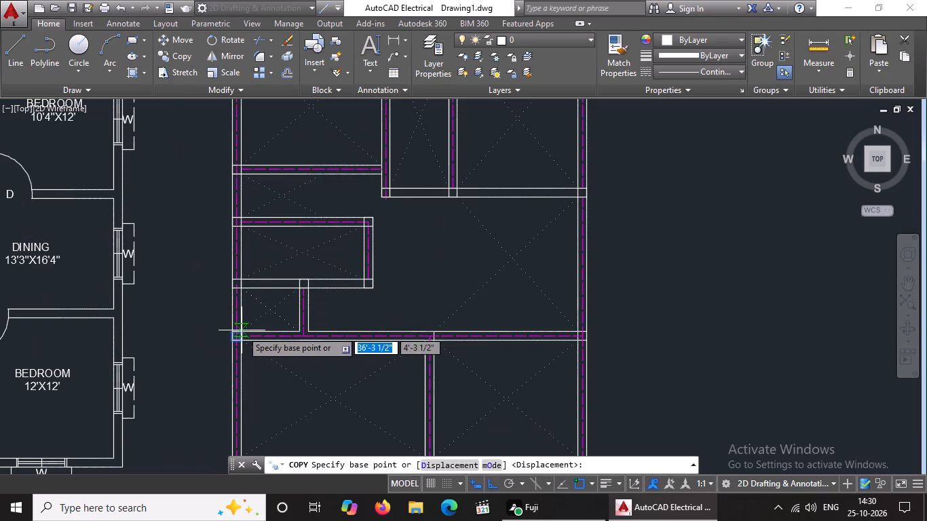
{"action": "scroll", "coordinate": [248, 343], "scroll_direction": "up", "scroll_amount": 3}
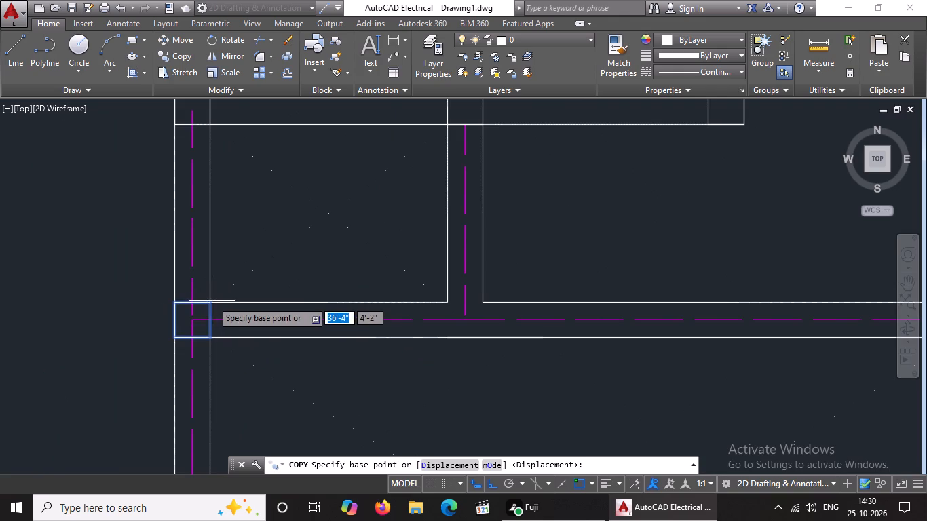
{"action": "left_click_drag", "start_coordinate": [209, 305], "coordinate": [215, 305]}
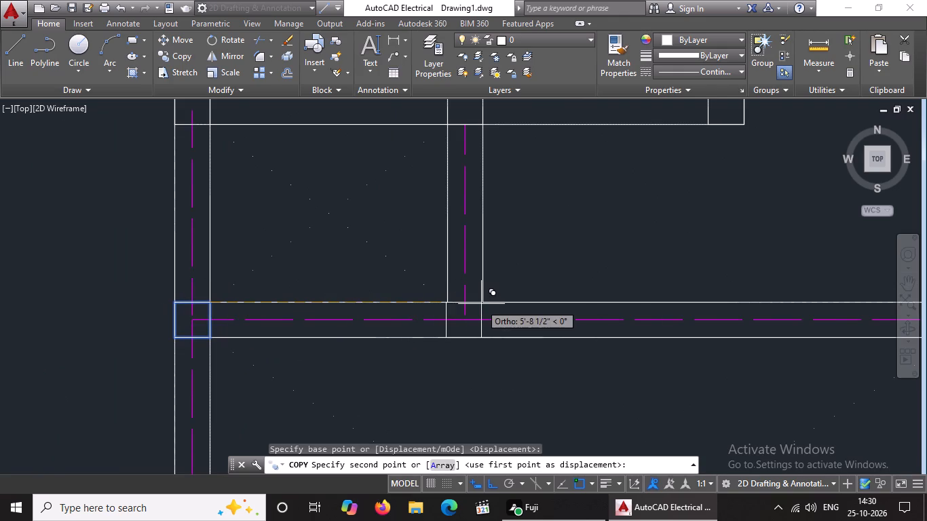
{"action": "left_click", "coordinate": [483, 303]}
Place another copy of the square where the lower rooms' top wall meets the vertical wall between the two lower rooms.
{"action": "scroll", "coordinate": [487, 301], "scroll_direction": "down", "scroll_amount": 2}
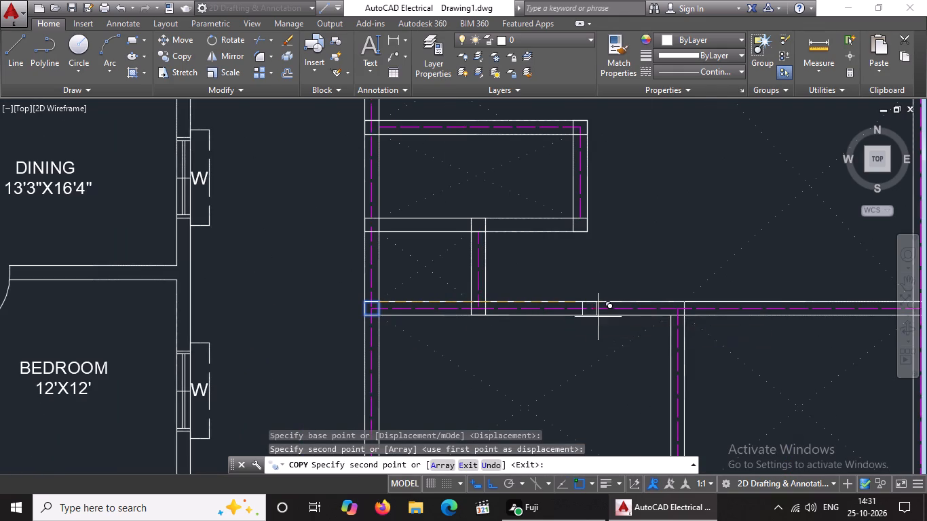
{"action": "scroll", "coordinate": [689, 308], "scroll_direction": "up", "scroll_amount": 3}
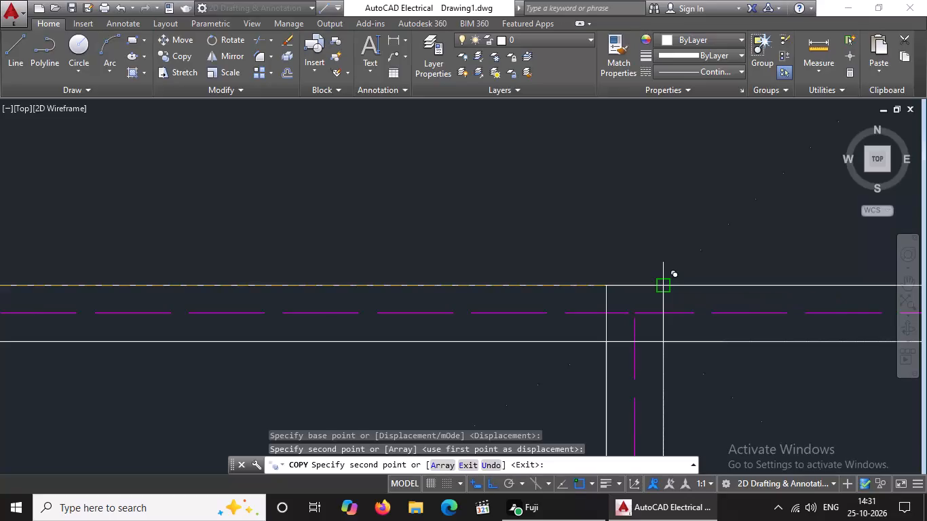
{"action": "left_click", "coordinate": [662, 284]}
{"action": "scroll", "coordinate": [608, 264], "scroll_direction": "down", "scroll_amount": 5}
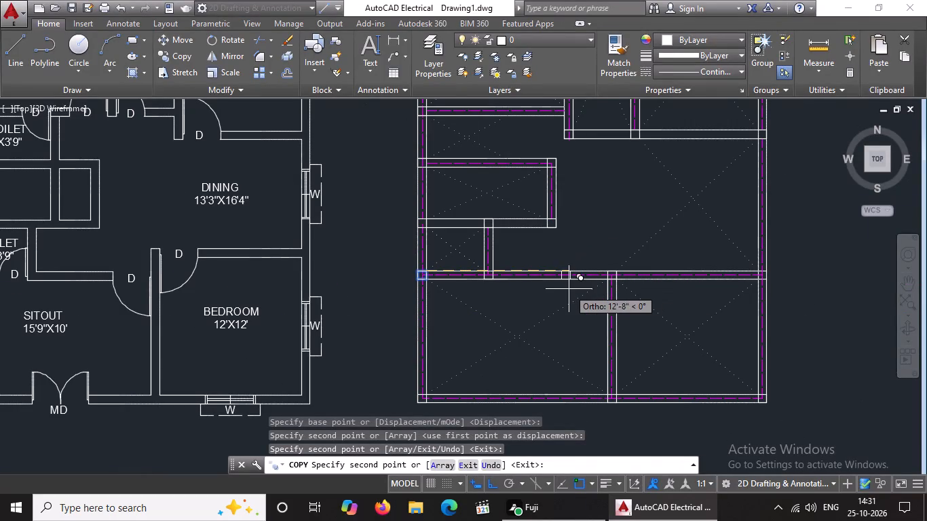
{"action": "middle_click_drag", "start_coordinate": [481, 280], "coordinate": [375, 348]}
{"action": "key", "text": "Escape"}
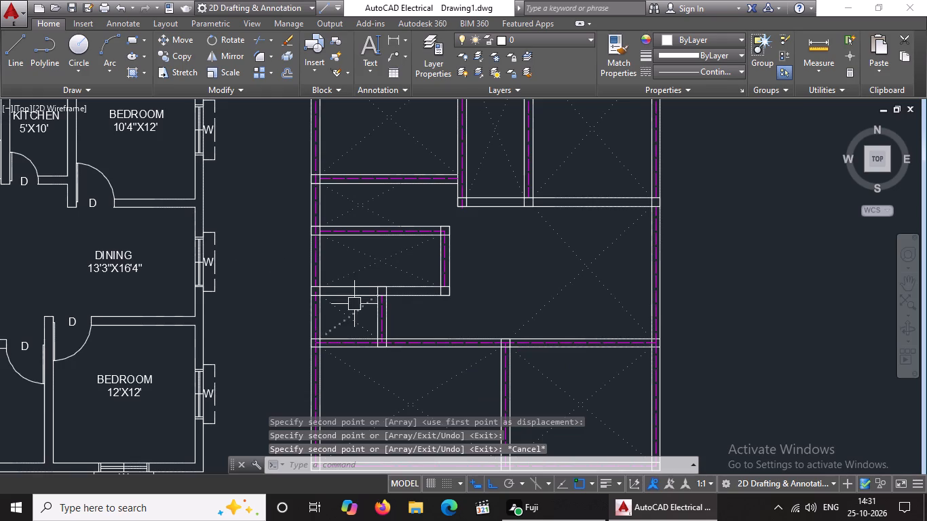
With Ortho off, draw two crossing diagonal lines in the square where the middle-left room's bottom wall meets the left wall.
{"action": "scroll", "coordinate": [352, 303], "scroll_direction": "up", "scroll_amount": 2}
{"action": "middle_click_drag", "start_coordinate": [472, 256], "coordinate": [472, 258]}
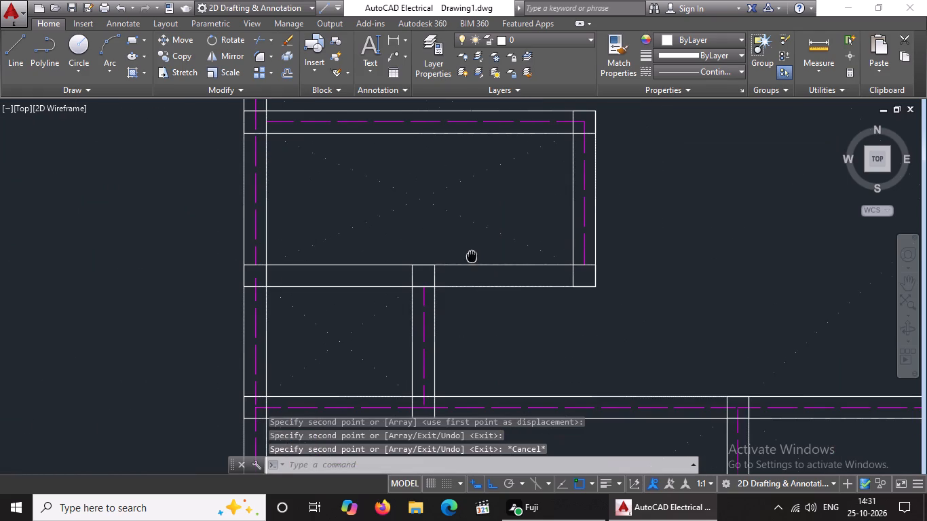
{"action": "middle_click_drag", "start_coordinate": [472, 258], "coordinate": [472, 273]}
{"action": "left_click", "coordinate": [19, 49]}
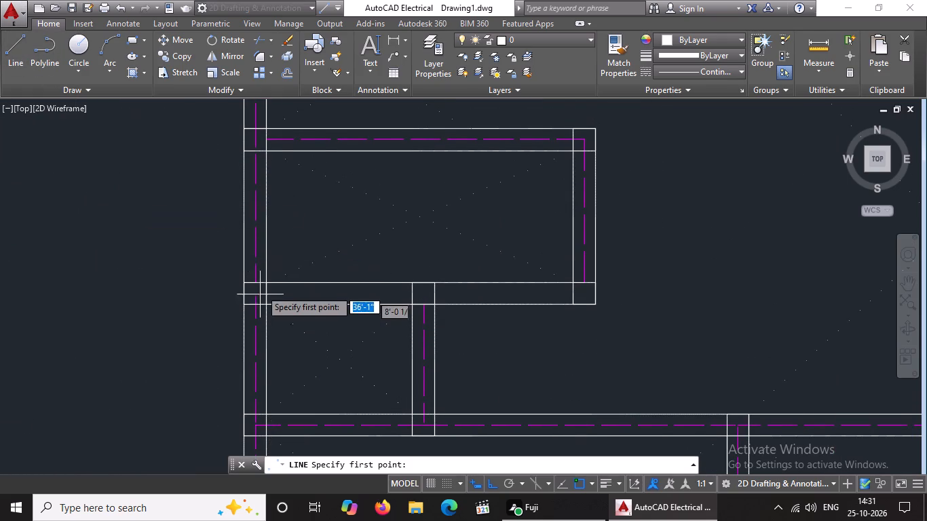
{"action": "left_click", "coordinate": [242, 284]}
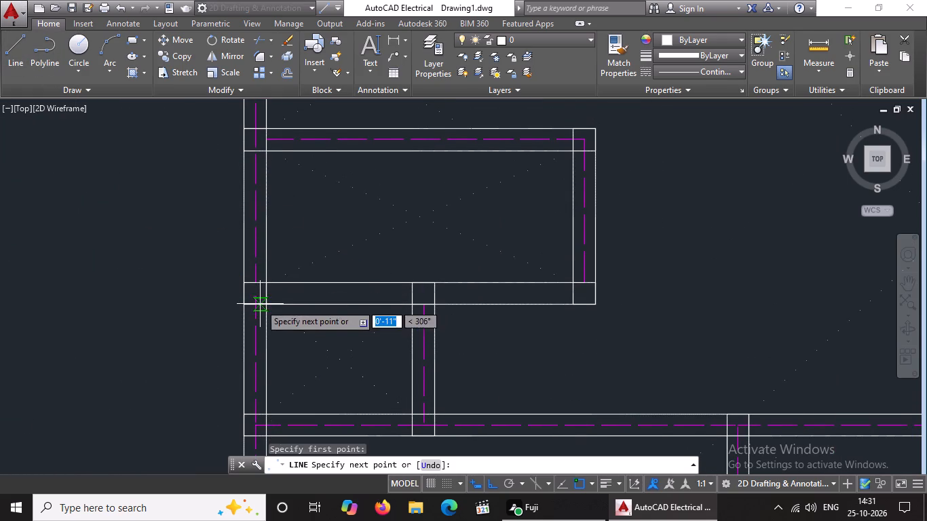
{"action": "left_click", "coordinate": [495, 482]}
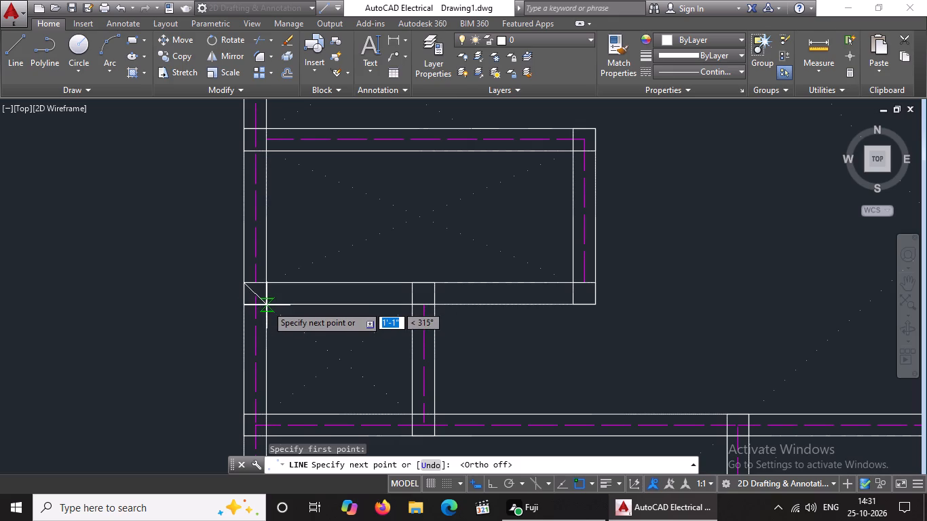
{"action": "scroll", "coordinate": [267, 305], "scroll_direction": "up", "scroll_amount": 1}
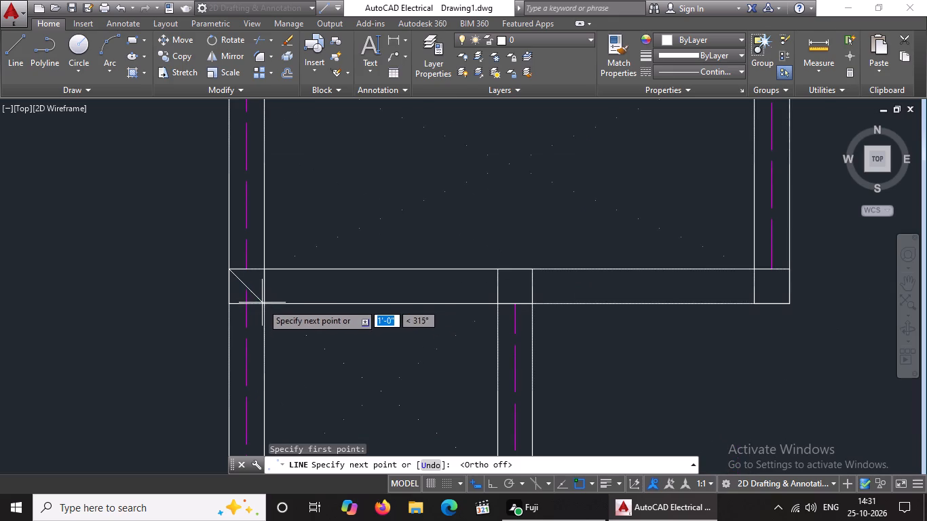
{"action": "left_click", "coordinate": [264, 303]}
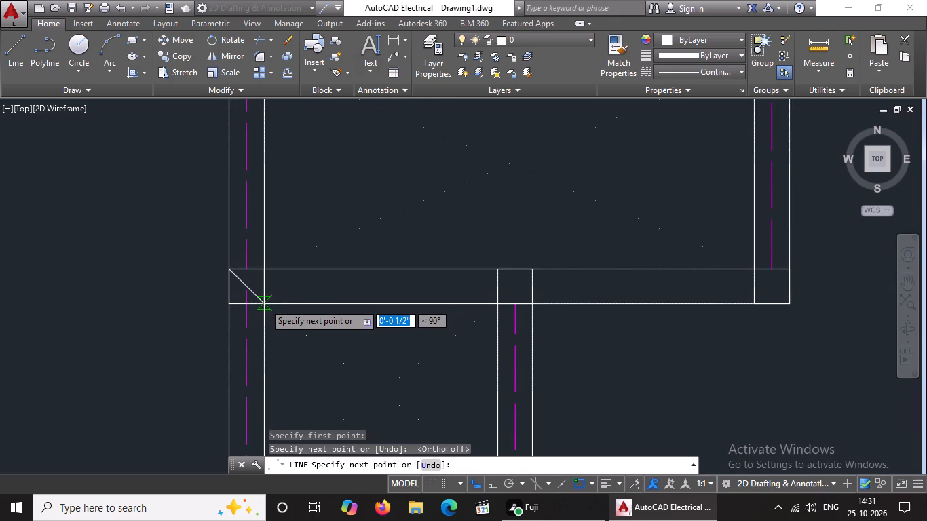
{"action": "key", "text": "Escape"}
{"action": "key", "text": "l"}
{"action": "key", "text": "Return"}
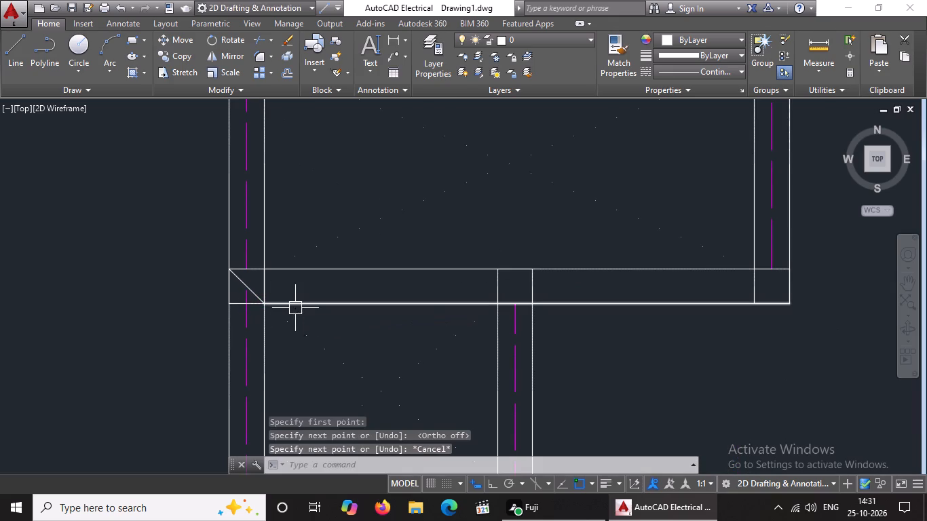
{"action": "left_click", "coordinate": [229, 305]}
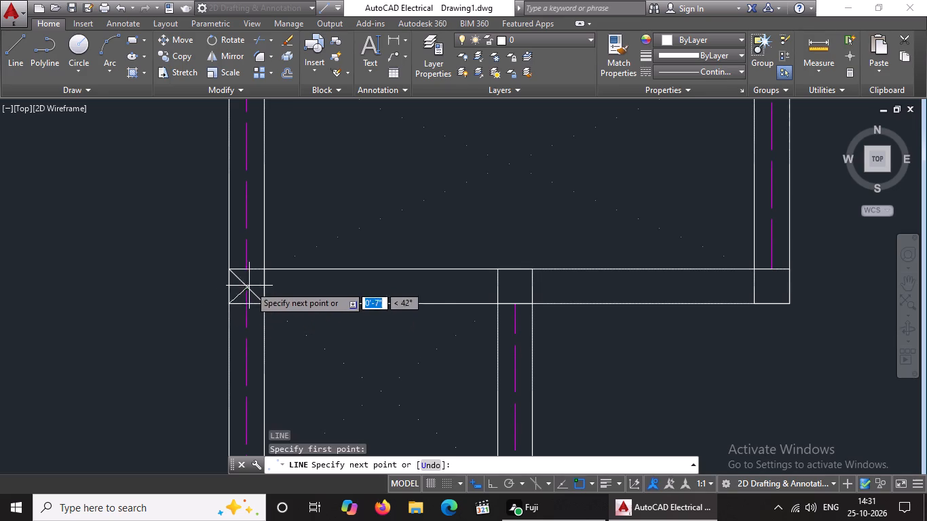
{"action": "left_click", "coordinate": [263, 269]}
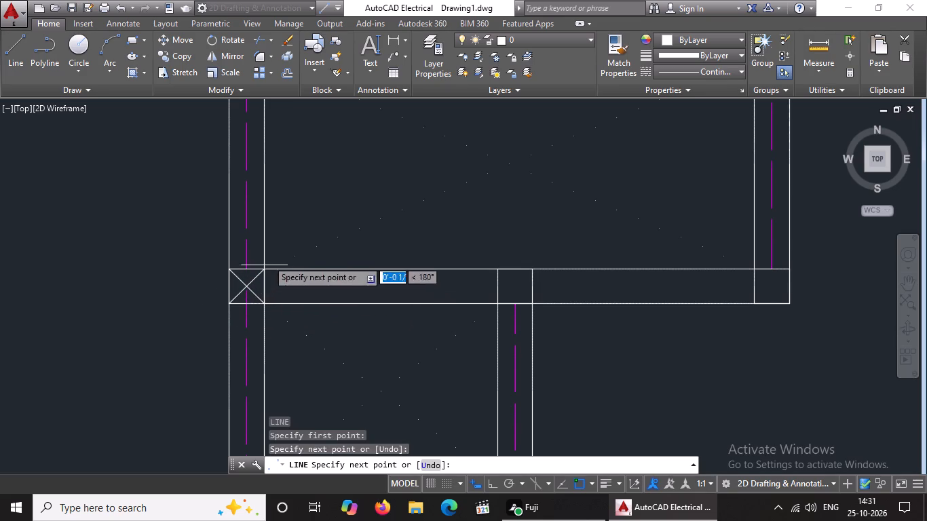
{"action": "key", "text": "Return"}
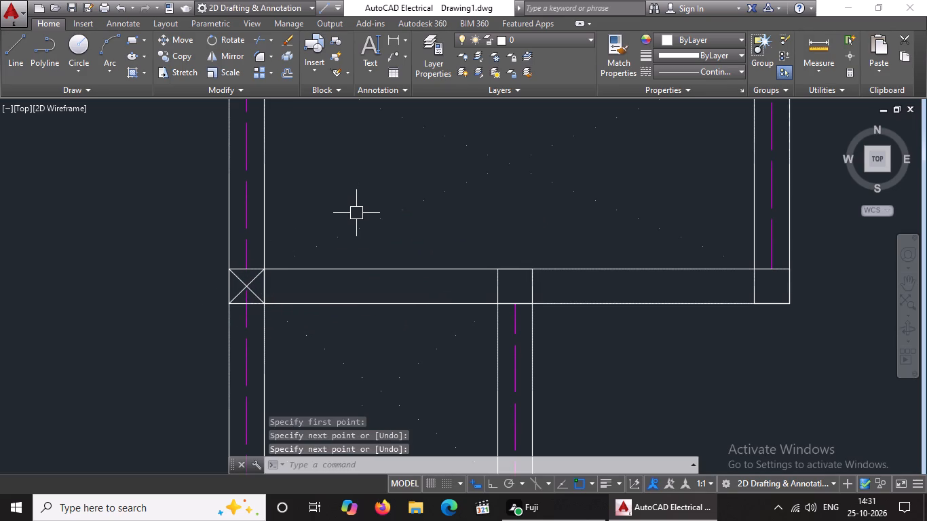
Draw two crossing diagonals in the square where the middle-left room's bottom wall meets the small room's right wall.
{"action": "key", "text": "l"}
{"action": "key", "text": "Return"}
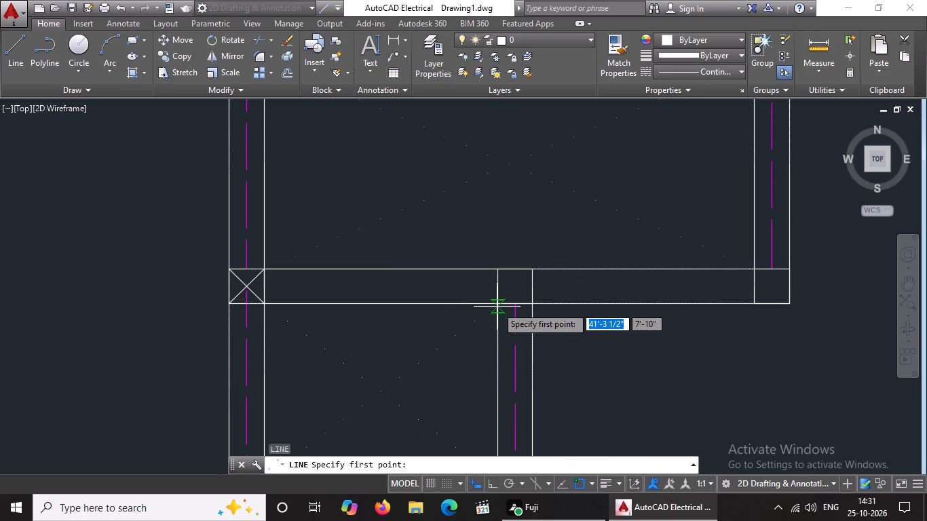
{"action": "left_click", "coordinate": [497, 304]}
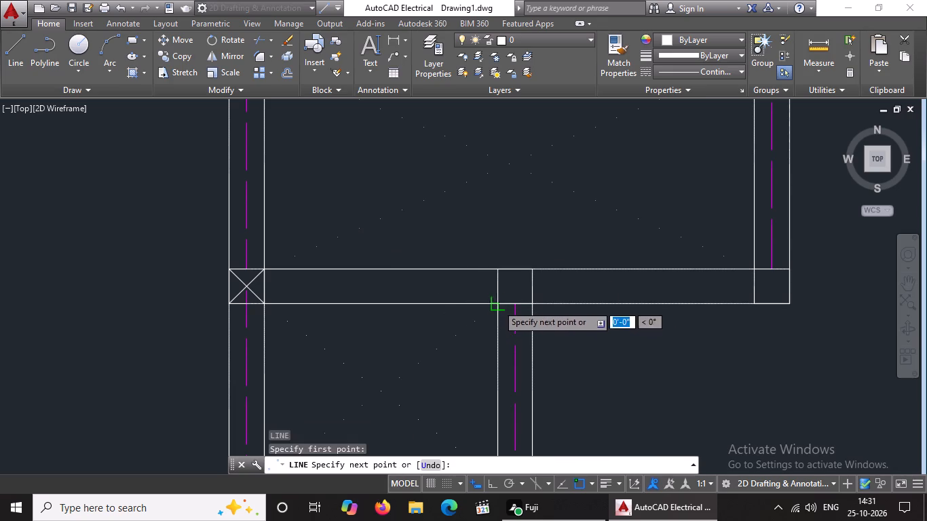
{"action": "left_click", "coordinate": [532, 269]}
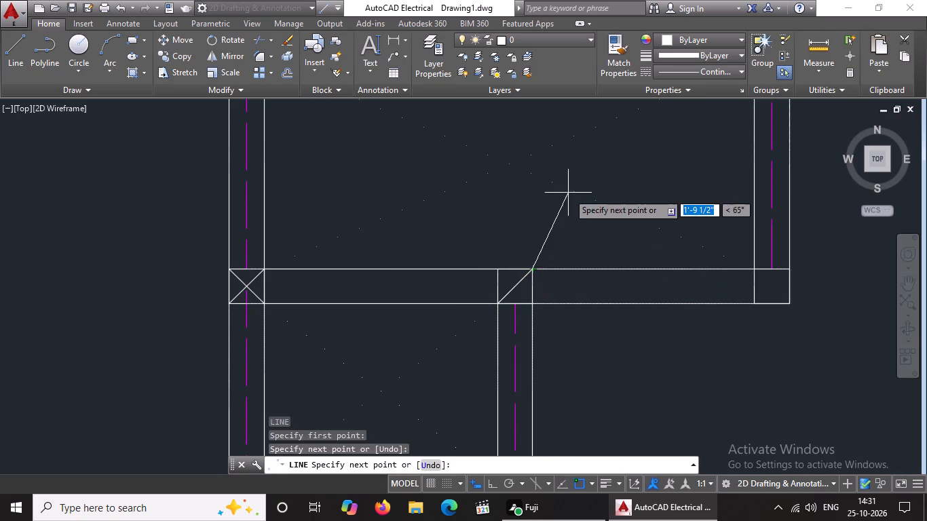
{"action": "key", "text": "Return"}
{"action": "key", "text": "l"}
{"action": "key", "text": "Return"}
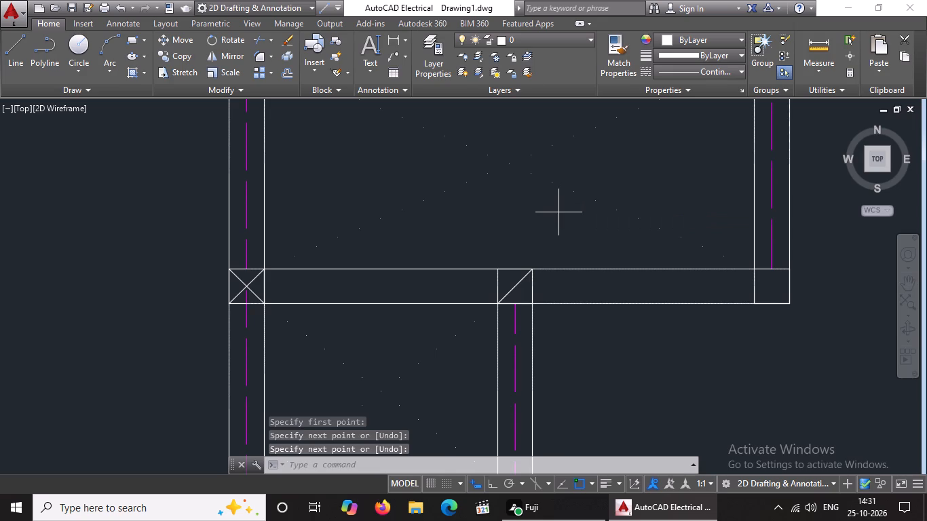
{"action": "left_click", "coordinate": [497, 269]}
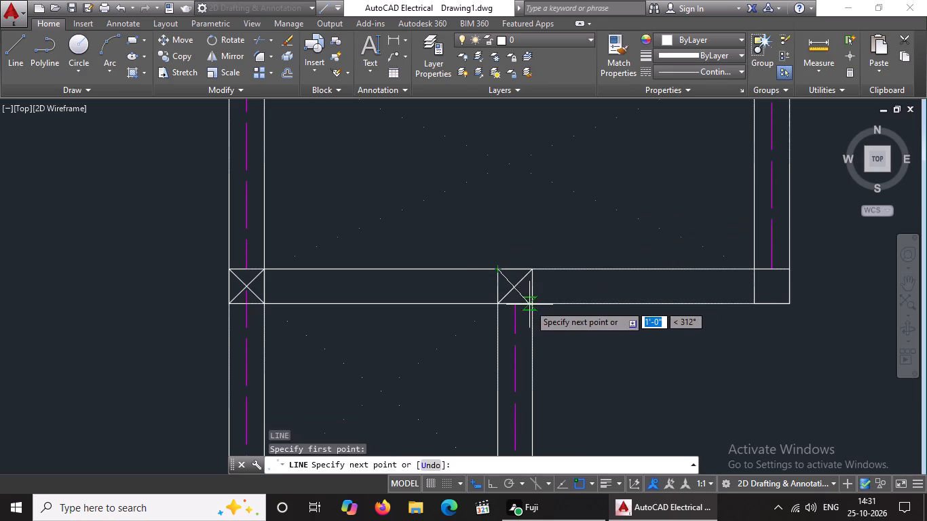
{"action": "left_click_drag", "start_coordinate": [533, 305], "coordinate": [566, 354]}
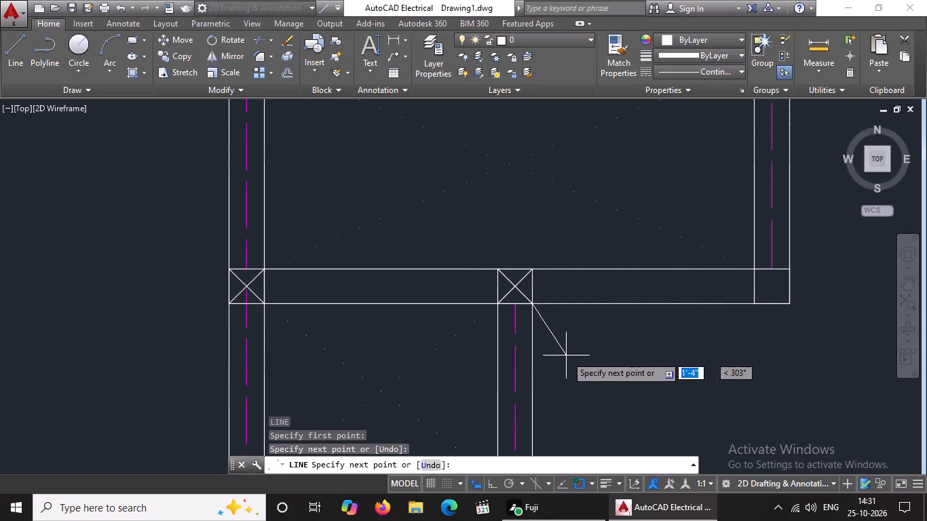
{"action": "key", "text": "Return"}
Draw two crossing diagonals in the square at the middle-left room's bottom-right corner.
{"action": "key", "text": "l"}
{"action": "key", "text": "Return"}
{"action": "scroll", "coordinate": [782, 313], "scroll_direction": "up", "scroll_amount": 2}
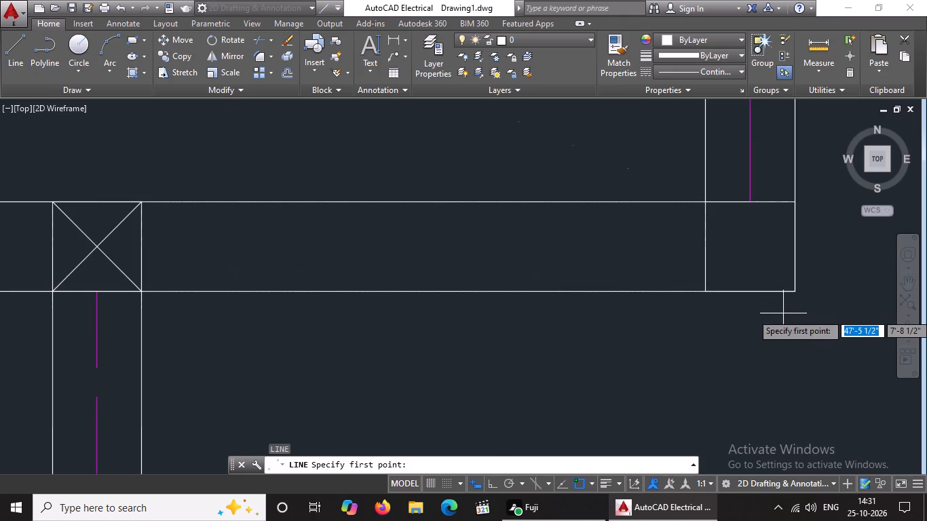
{"action": "left_click_drag", "start_coordinate": [705, 292], "coordinate": [711, 288]}
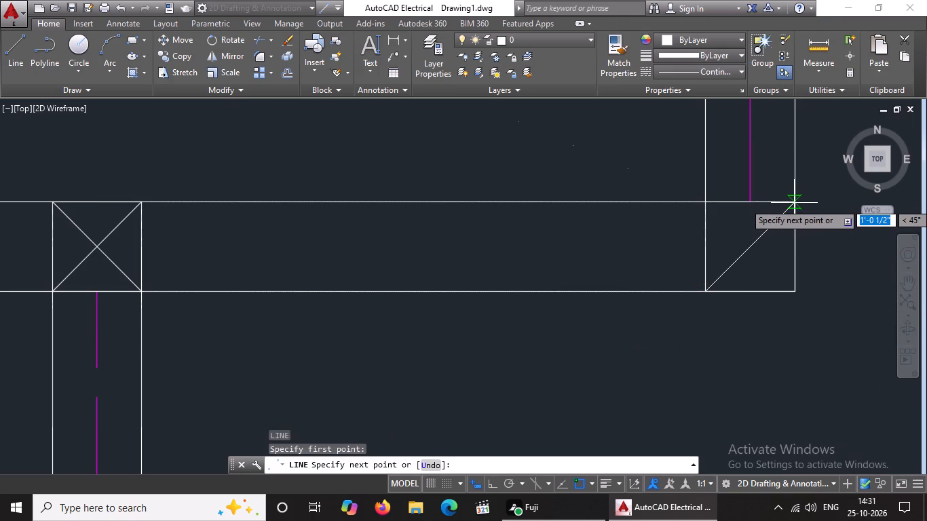
{"action": "left_click", "coordinate": [795, 201]}
{"action": "key", "text": "Return"}
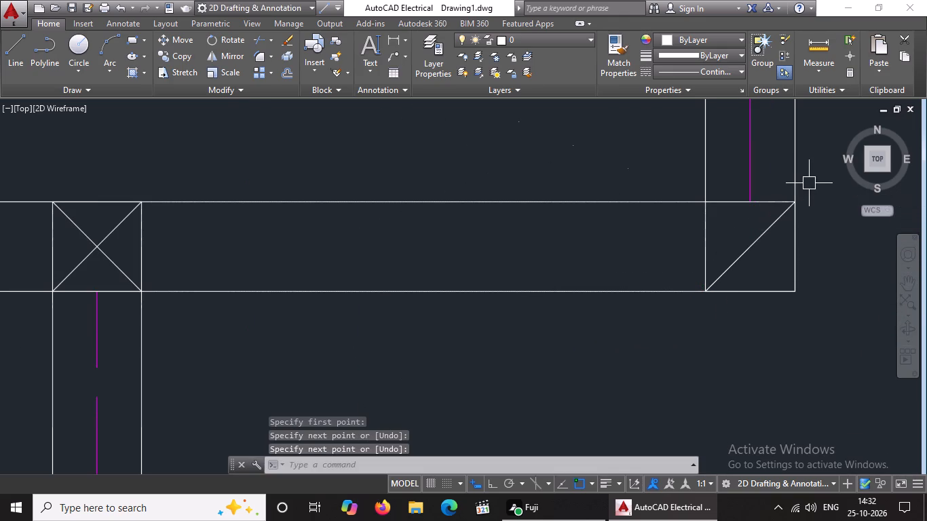
{"action": "key", "text": "l"}
{"action": "key", "text": "Return"}
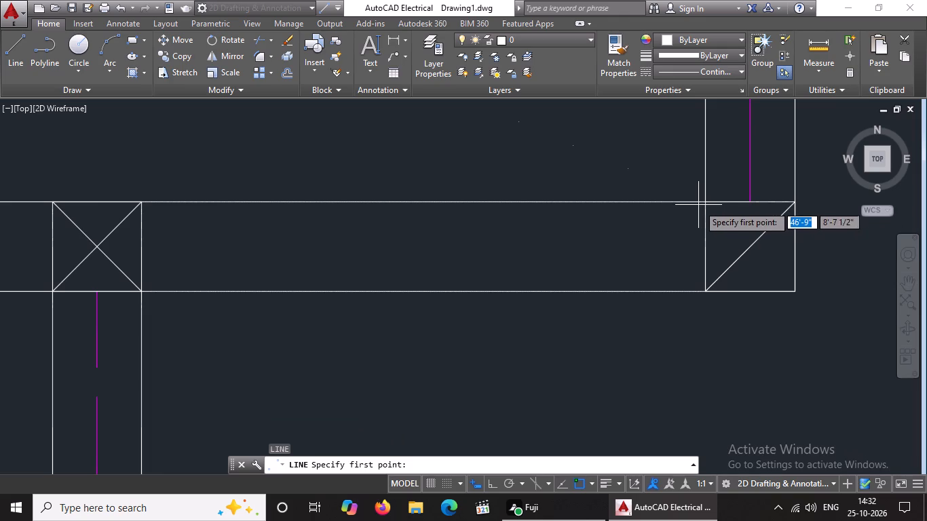
{"action": "left_click", "coordinate": [706, 202]}
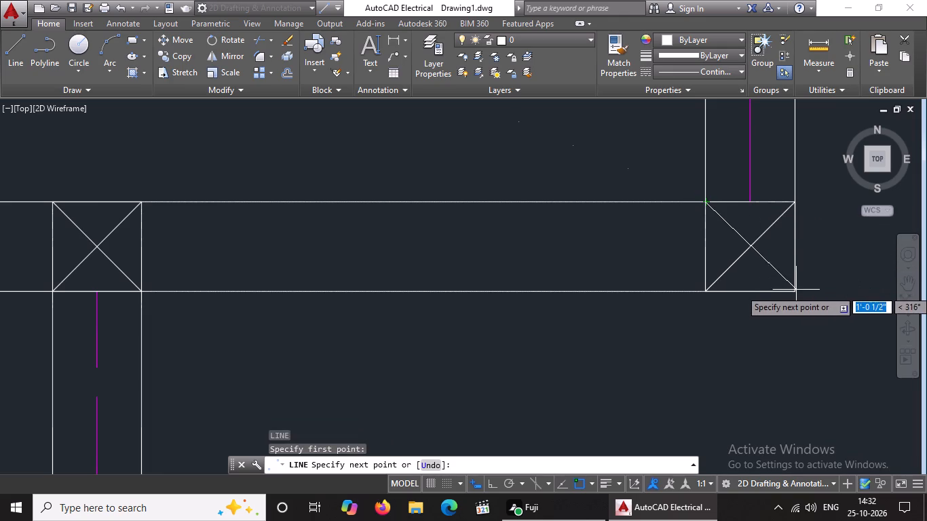
{"action": "left_click", "coordinate": [793, 292]}
{"action": "scroll", "coordinate": [740, 343], "scroll_direction": "down", "scroll_amount": 6}
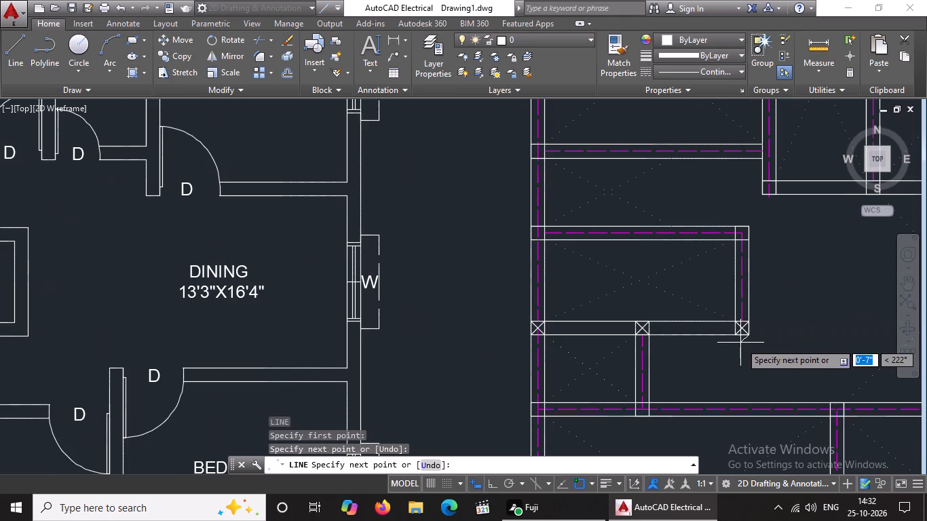
{"action": "key", "text": "Escape"}
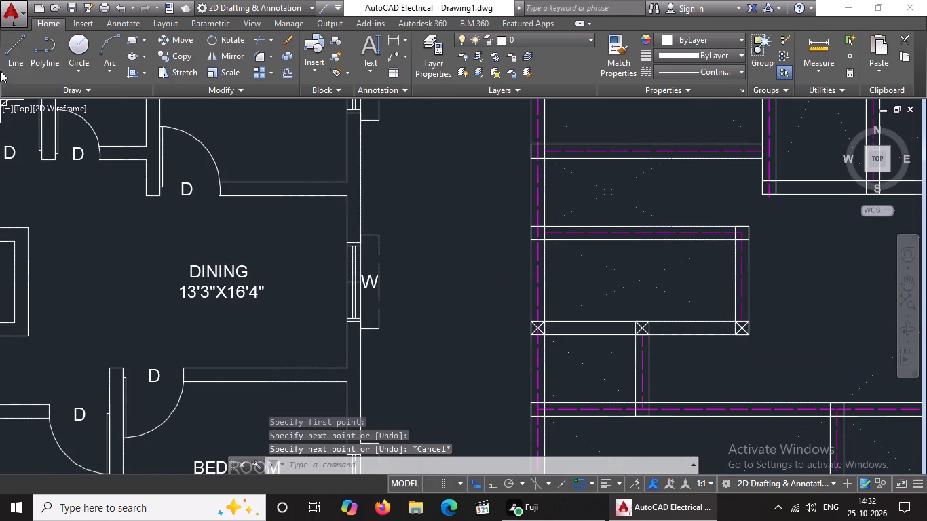
With the ACAD_ISO02W100 linetype and Ortho on, draw a centerline through the three crossed squares along the middle-left room's bottom wall.
{"action": "left_click", "coordinate": [716, 69]}
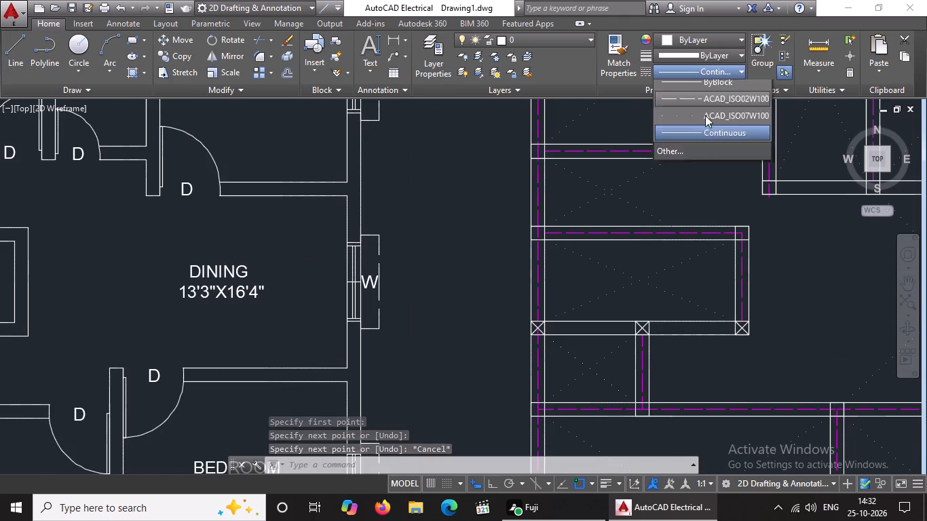
{"action": "left_click", "coordinate": [698, 125]}
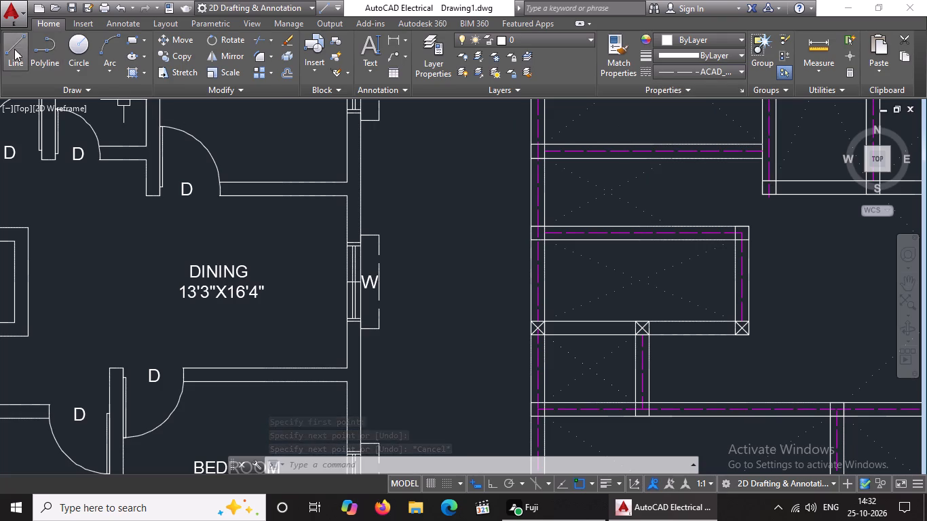
{"action": "left_click", "coordinate": [14, 49]}
{"action": "scroll", "coordinate": [542, 321], "scroll_direction": "up", "scroll_amount": 3}
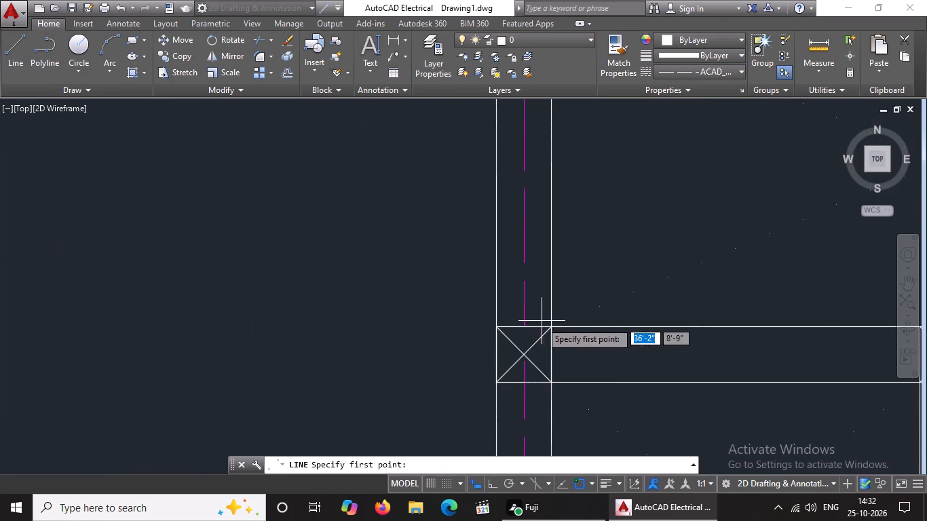
{"action": "left_click", "coordinate": [524, 355]}
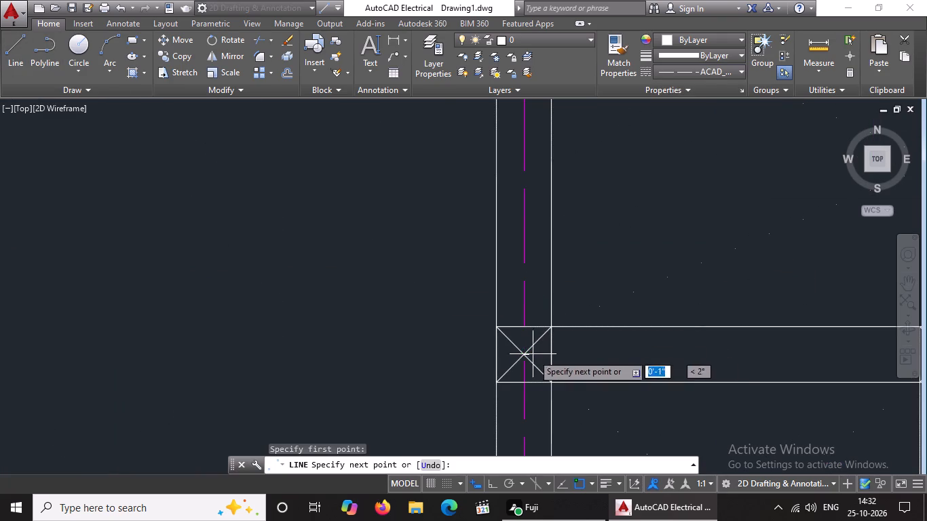
{"action": "scroll", "coordinate": [640, 364], "scroll_direction": "down", "scroll_amount": 3}
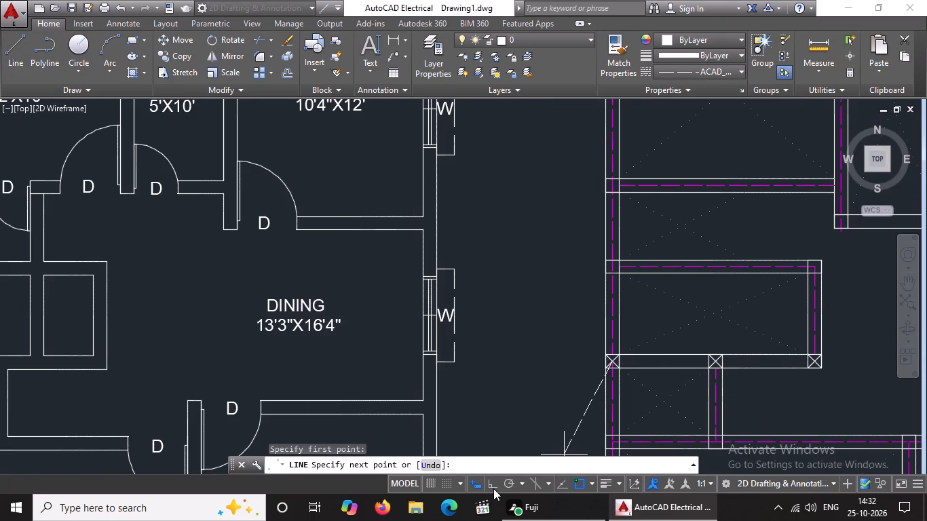
{"action": "left_click", "coordinate": [495, 486]}
{"action": "scroll", "coordinate": [727, 364], "scroll_direction": "up", "scroll_amount": 4}
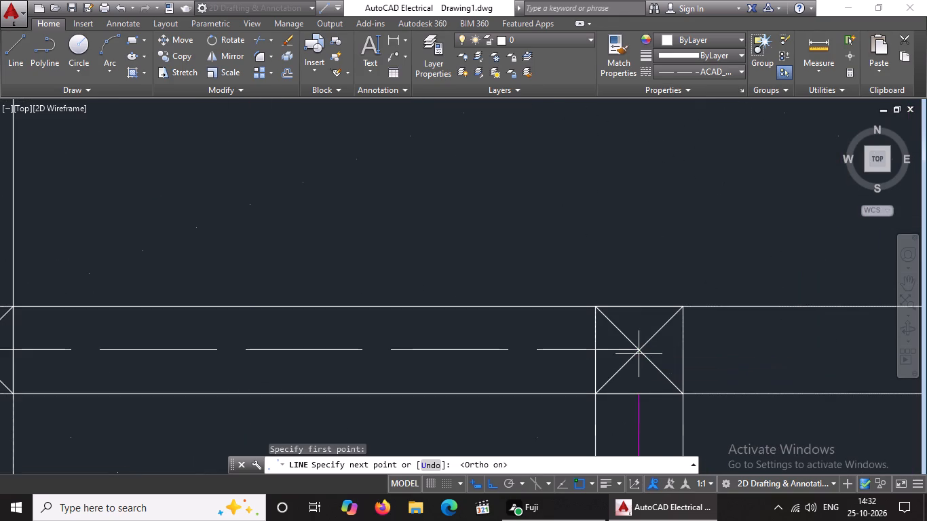
{"action": "left_click", "coordinate": [639, 347]}
{"action": "scroll", "coordinate": [639, 348], "scroll_direction": "down", "scroll_amount": 3}
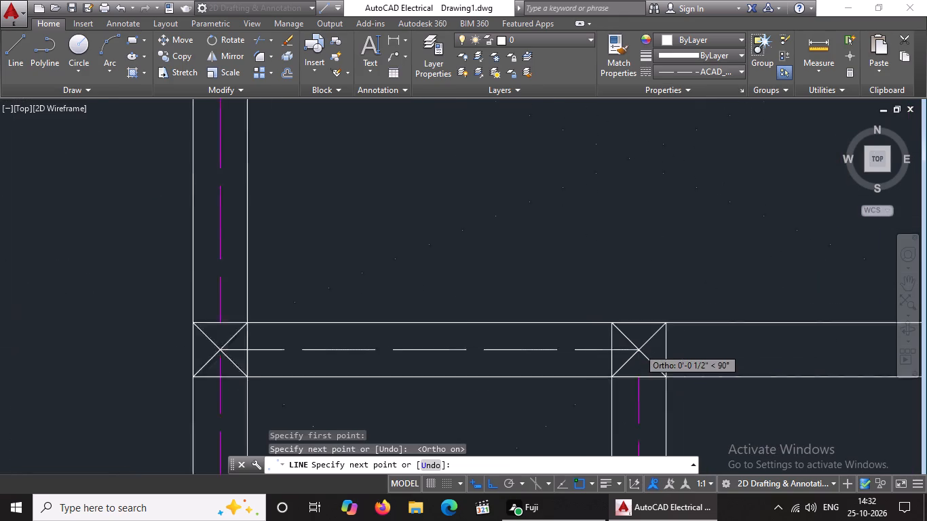
{"action": "scroll", "coordinate": [640, 356], "scroll_direction": "down", "scroll_amount": 1}
{"action": "scroll", "coordinate": [822, 347], "scroll_direction": "up", "scroll_amount": 3}
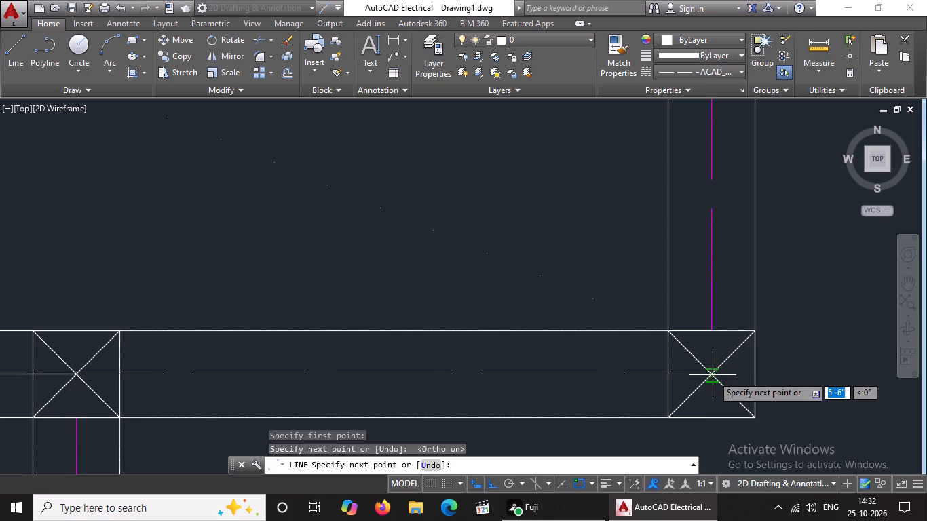
{"action": "scroll", "coordinate": [713, 375], "scroll_direction": "up", "scroll_amount": 3}
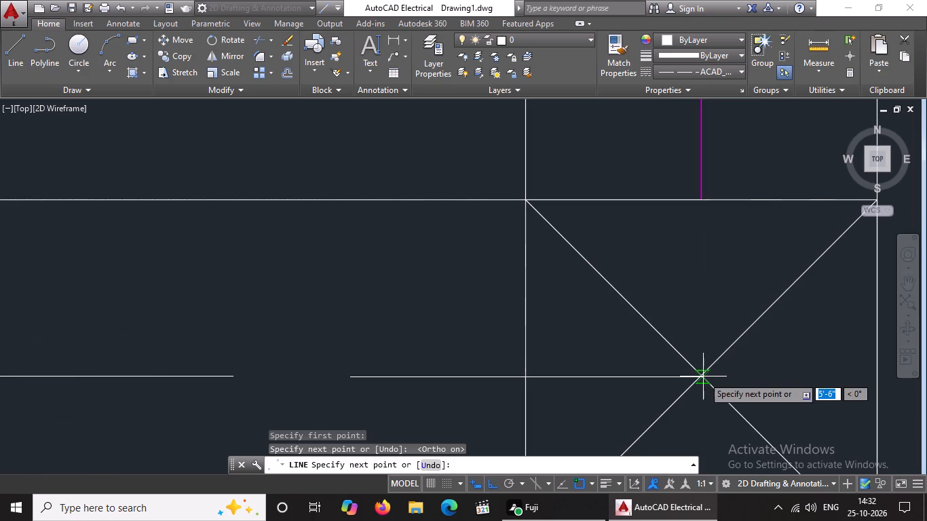
{"action": "scroll", "coordinate": [704, 377], "scroll_direction": "up", "scroll_amount": 3}
{"action": "left_click", "coordinate": [688, 377]}
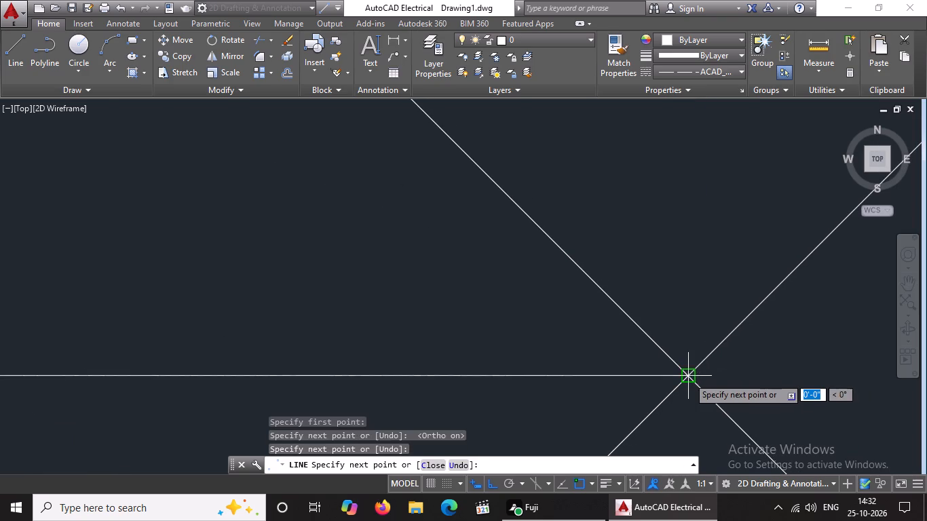
{"action": "scroll", "coordinate": [692, 375], "scroll_direction": "down", "scroll_amount": 9}
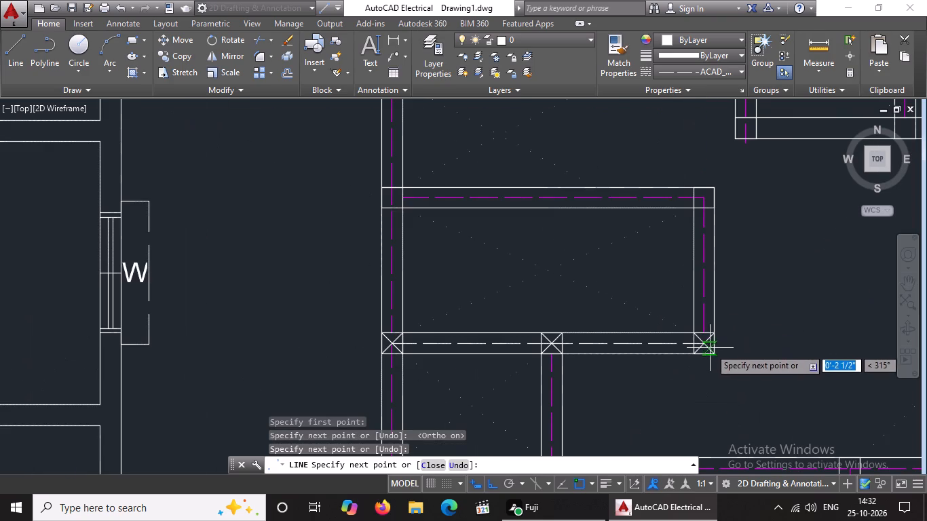
{"action": "key", "text": "Escape"}
With Ortho off, draw two crossing diagonals in the square at the bottom-left corner of the upper-right rooms.
{"action": "scroll", "coordinate": [706, 348], "scroll_direction": "down", "scroll_amount": 1}
{"action": "middle_click_drag", "start_coordinate": [704, 347], "coordinate": [398, 423]}
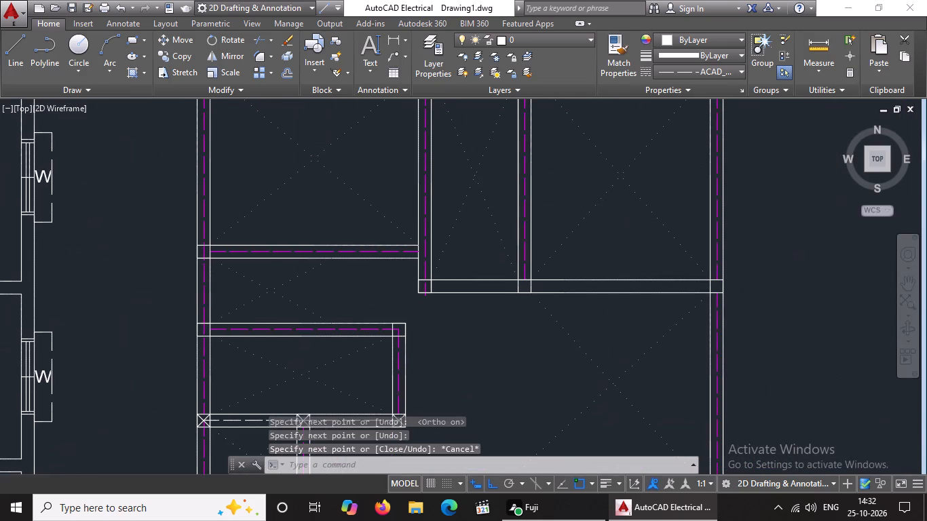
{"action": "left_click", "coordinate": [26, 46]}
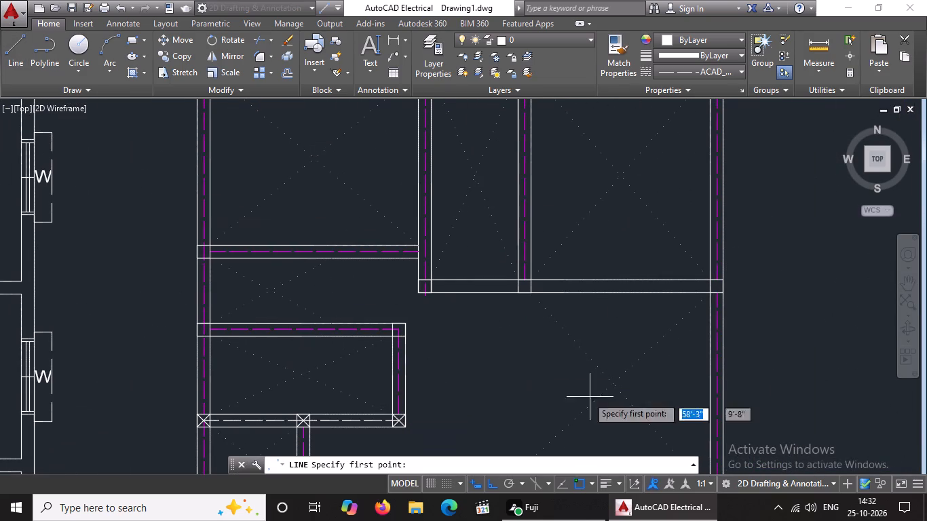
{"action": "scroll", "coordinate": [419, 289], "scroll_direction": "up", "scroll_amount": 5}
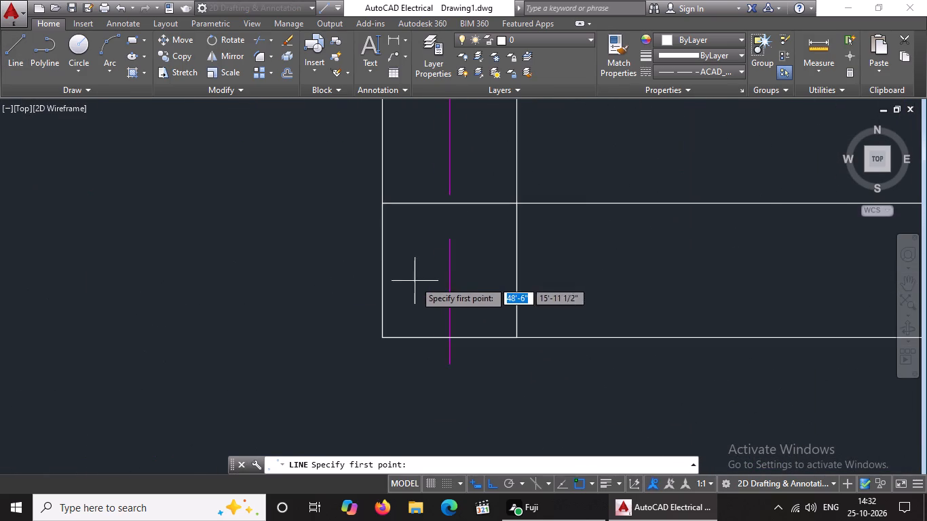
{"action": "left_click", "coordinate": [383, 202]}
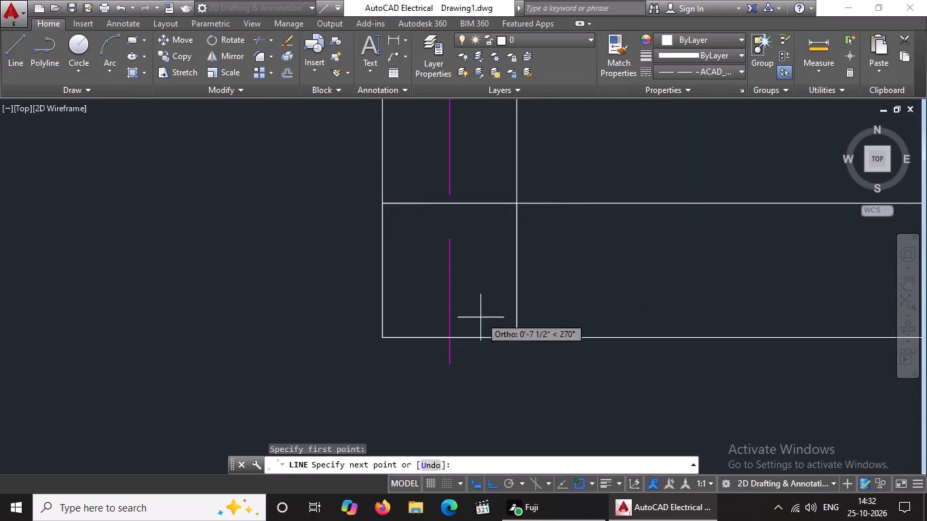
{"action": "left_click", "coordinate": [497, 482]}
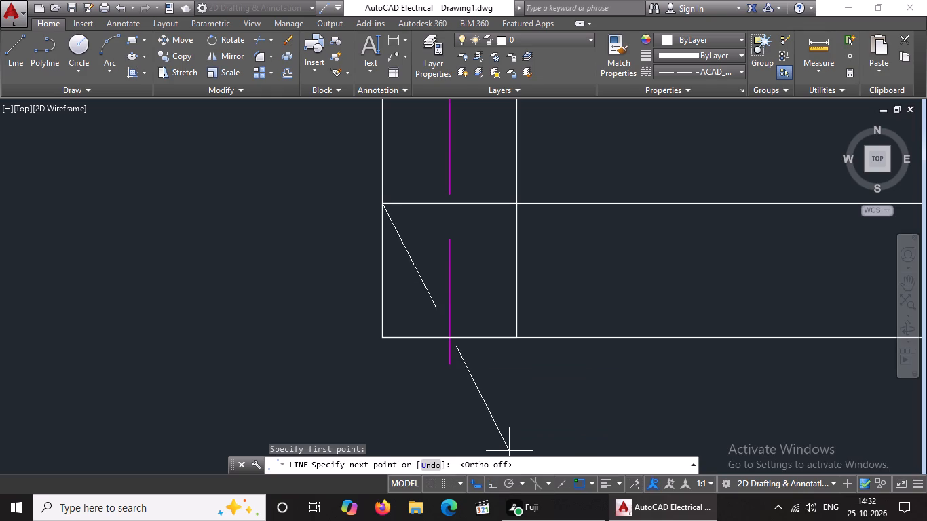
{"action": "left_click", "coordinate": [517, 337]}
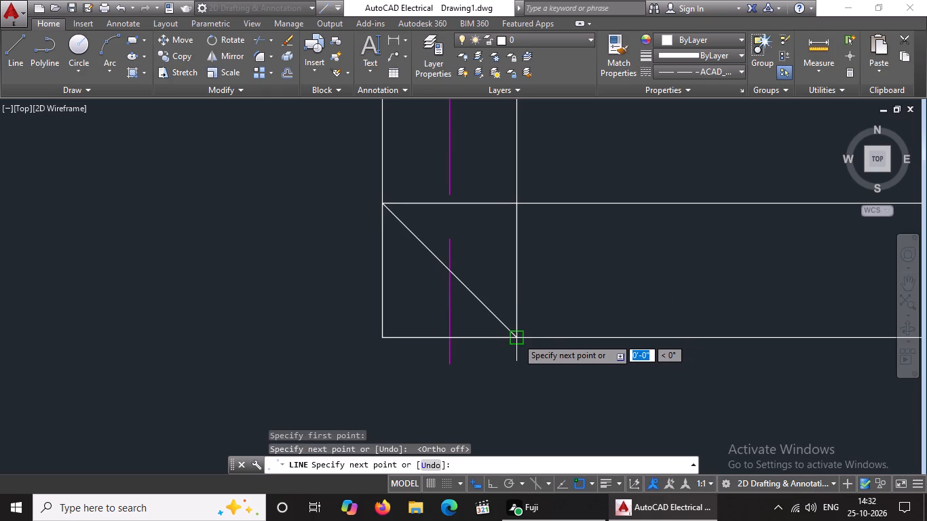
{"action": "key", "text": "Return"}
{"action": "key", "text": "l"}
{"action": "key", "text": "Return"}
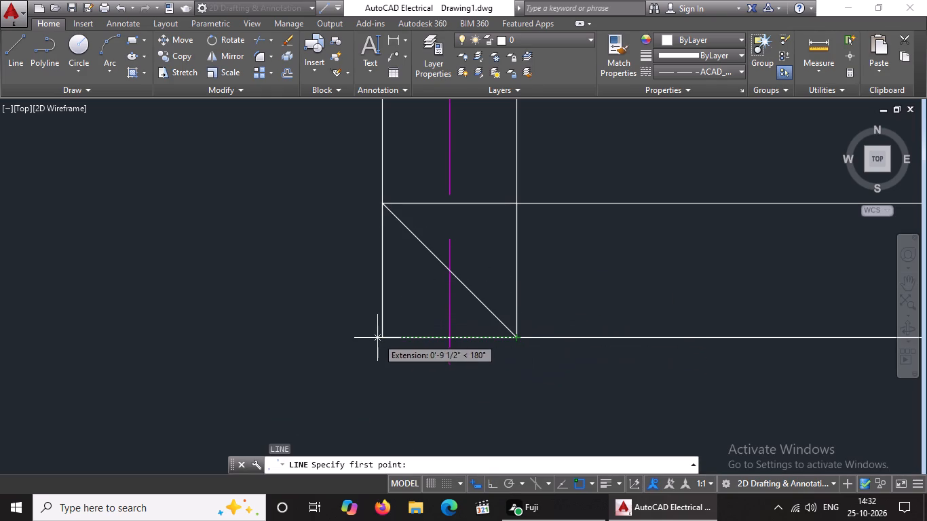
{"action": "left_click", "coordinate": [384, 333]}
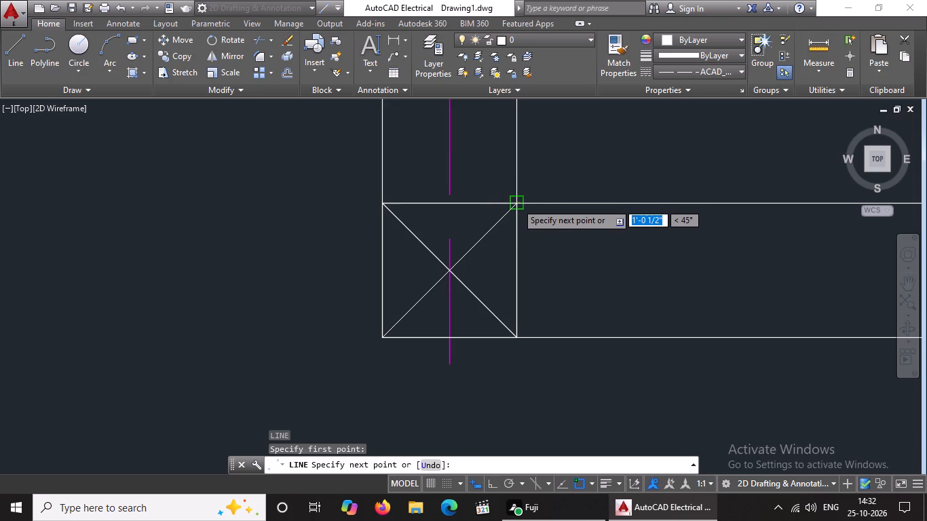
{"action": "left_click_drag", "start_coordinate": [517, 202], "coordinate": [548, 176]}
{"action": "key", "text": "Return"}
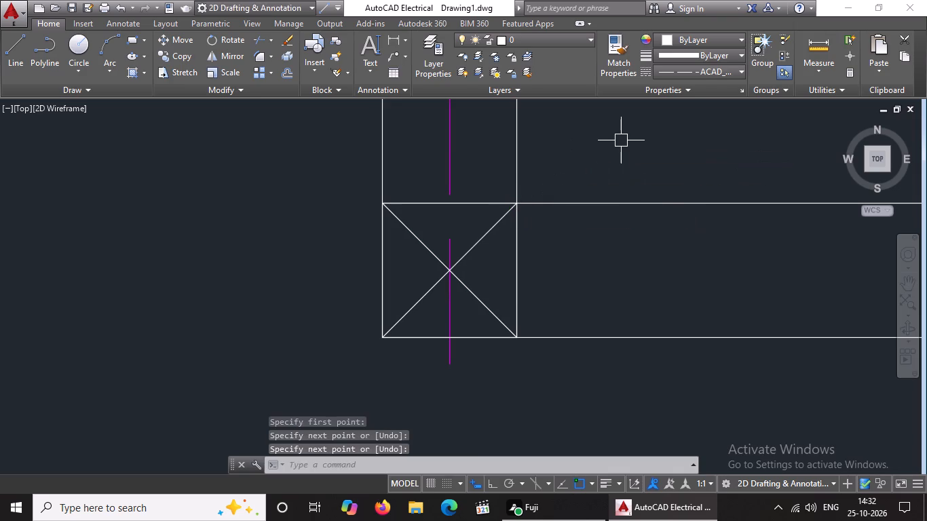
Clear all object snap modes and enable only Endpoint, Midpoint and Center.
{"action": "type", "text": "OS"}
{"action": "key", "text": "Return"}
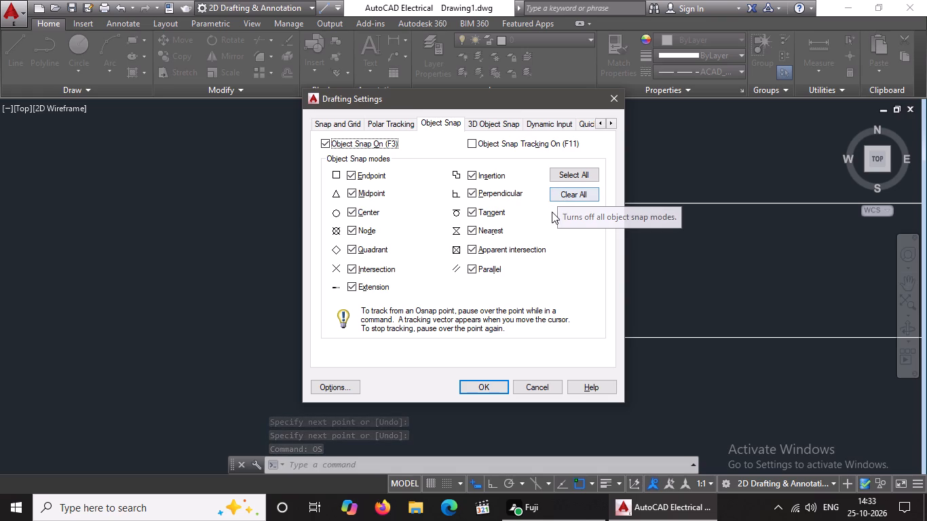
{"action": "left_click", "coordinate": [565, 192]}
{"action": "left_click", "coordinate": [356, 213]}
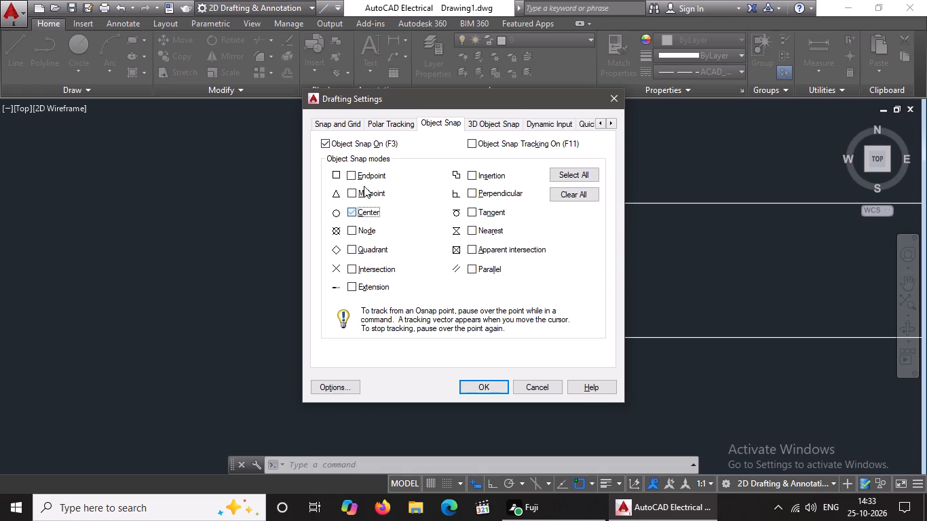
{"action": "left_click", "coordinate": [364, 191]}
{"action": "left_click", "coordinate": [364, 175]}
{"action": "left_click", "coordinate": [485, 384]}
Draw a diagonal from bottom-left to top-right in the square where the upper-right rooms' dividing wall meets their bottom wall.
{"action": "scroll", "coordinate": [461, 291], "scroll_direction": "down", "scroll_amount": 3}
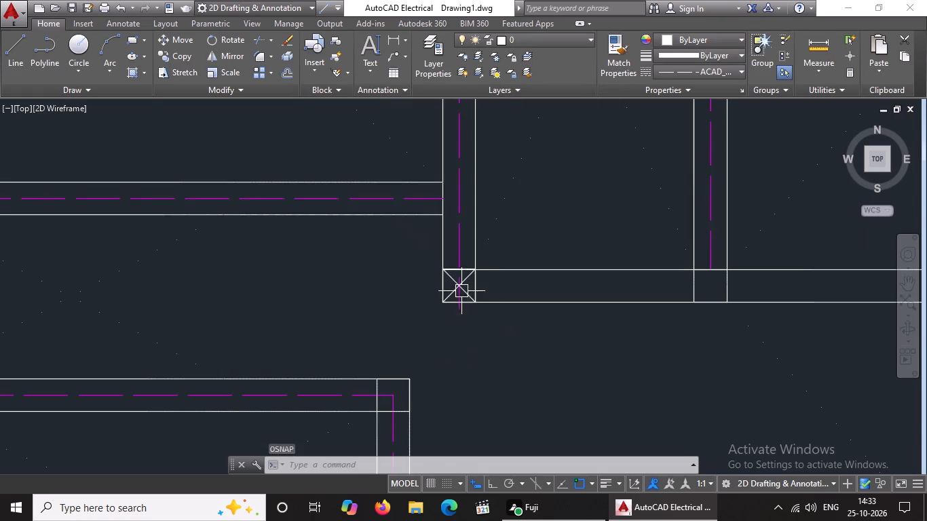
{"action": "middle_click_drag", "start_coordinate": [529, 309], "coordinate": [286, 325]}
{"action": "key", "text": "l"}
{"action": "key", "text": "Return"}
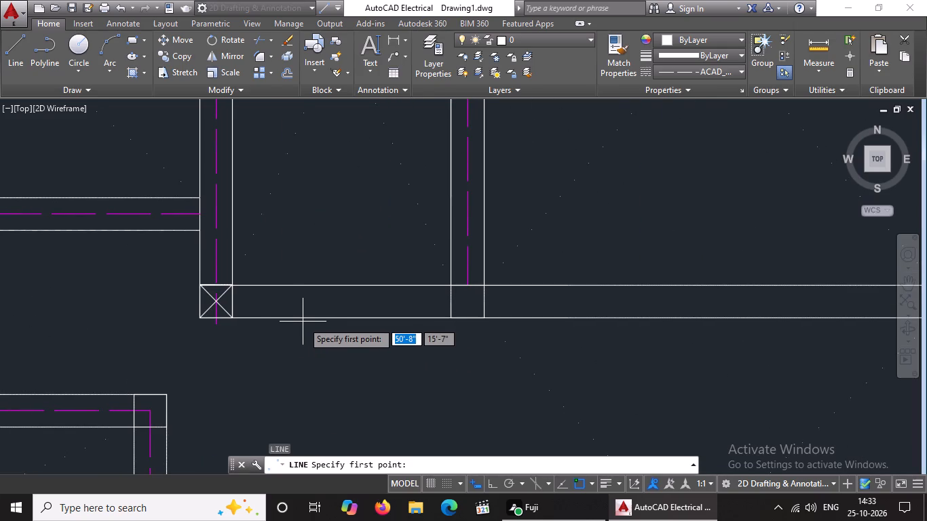
{"action": "scroll", "coordinate": [417, 303], "scroll_direction": "down", "scroll_amount": 1}
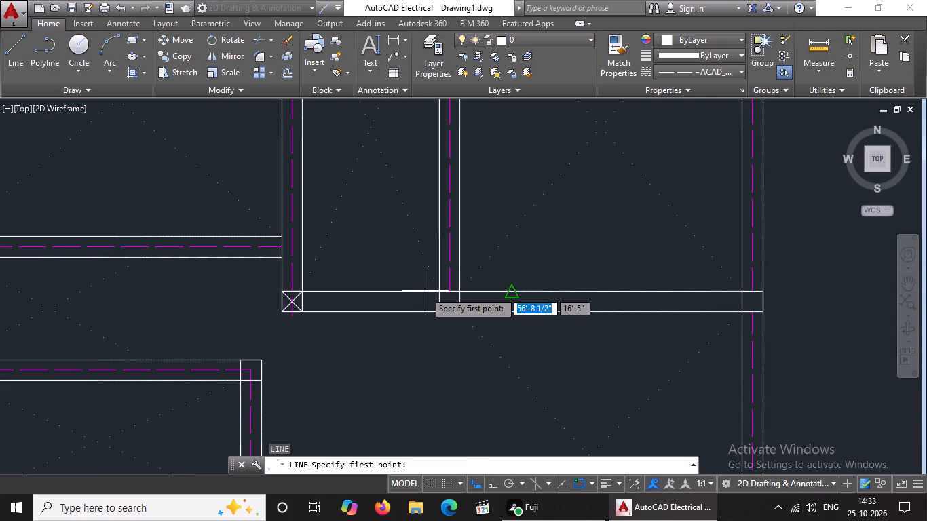
{"action": "middle_click_drag", "start_coordinate": [407, 302], "coordinate": [356, 341]}
{"action": "scroll", "coordinate": [425, 336], "scroll_direction": "up", "scroll_amount": 1}
{"action": "scroll", "coordinate": [358, 367], "scroll_direction": "up", "scroll_amount": 1}
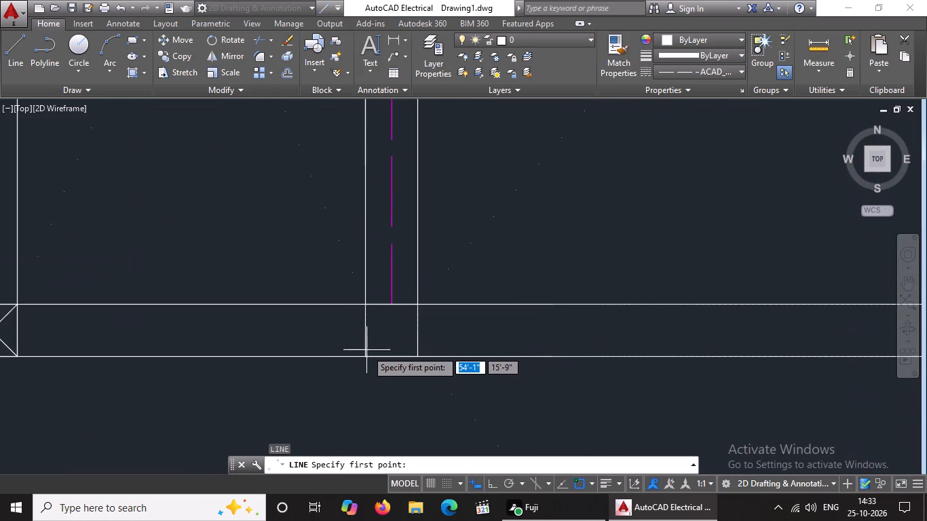
{"action": "left_click", "coordinate": [365, 355]}
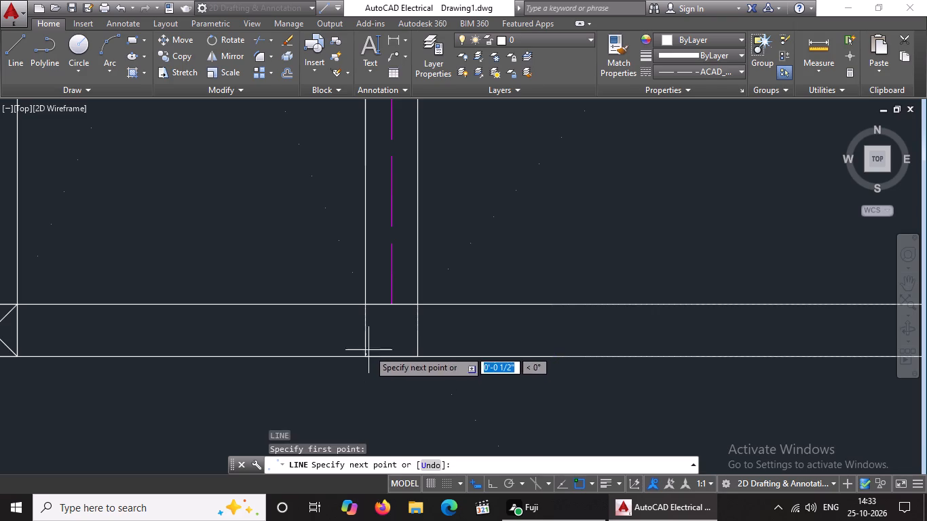
{"action": "left_click_drag", "start_coordinate": [417, 304], "coordinate": [425, 296]}
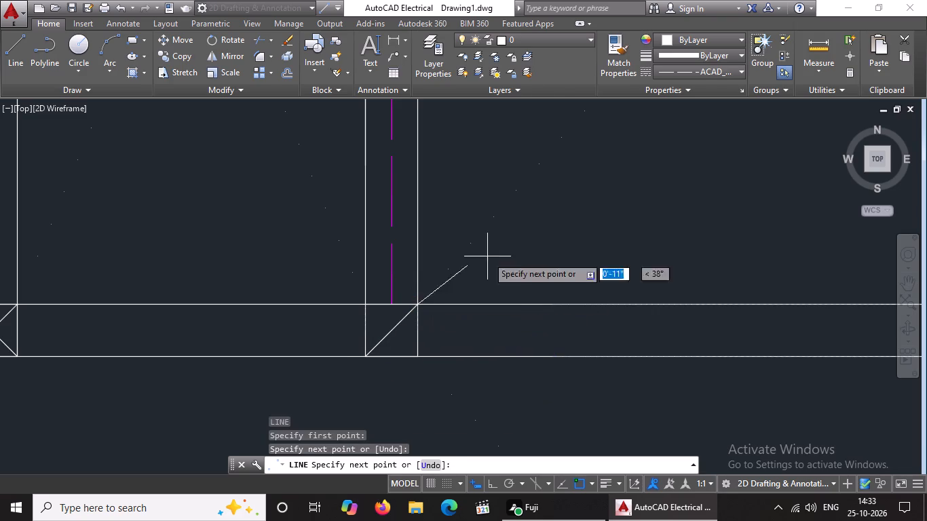
{"action": "key", "text": "Return"}
Set the current linetype to Continuous.
{"action": "key", "text": "l"}
{"action": "key", "text": "Return"}
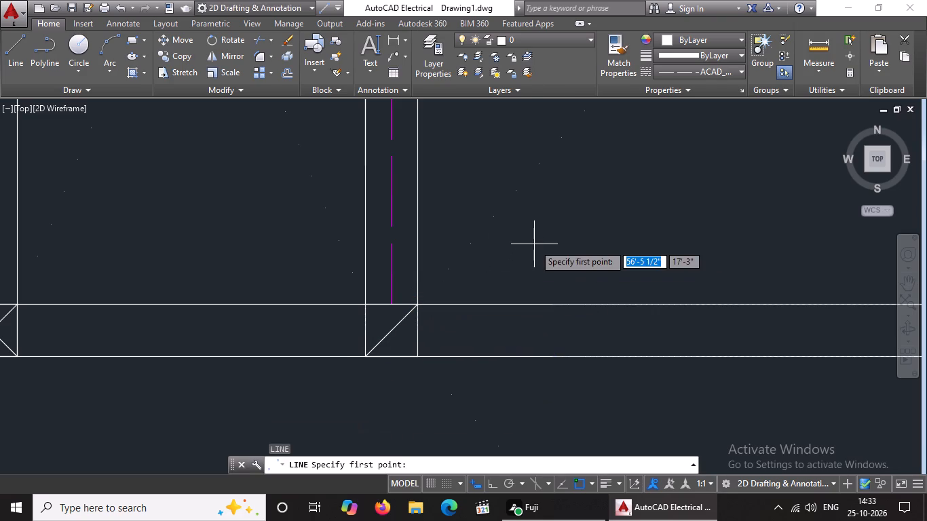
{"action": "left_click", "coordinate": [713, 67]}
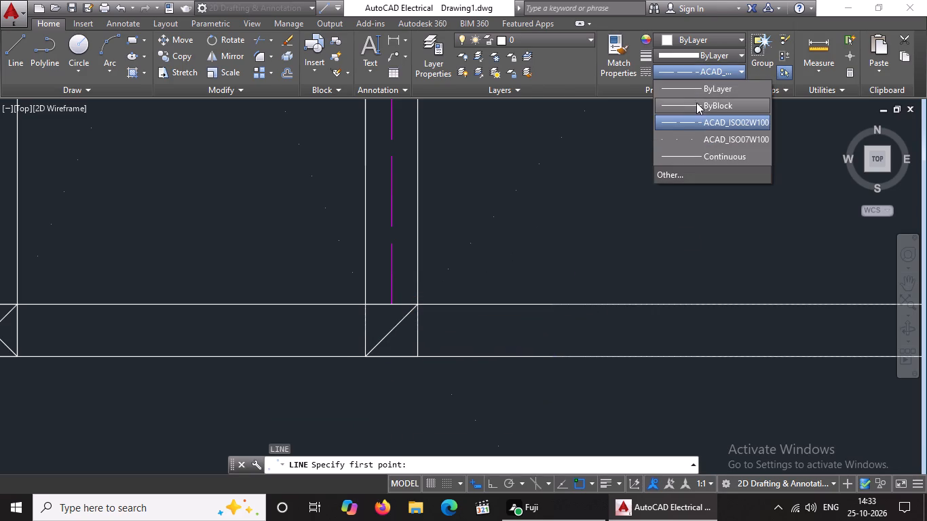
{"action": "left_click", "coordinate": [695, 157]}
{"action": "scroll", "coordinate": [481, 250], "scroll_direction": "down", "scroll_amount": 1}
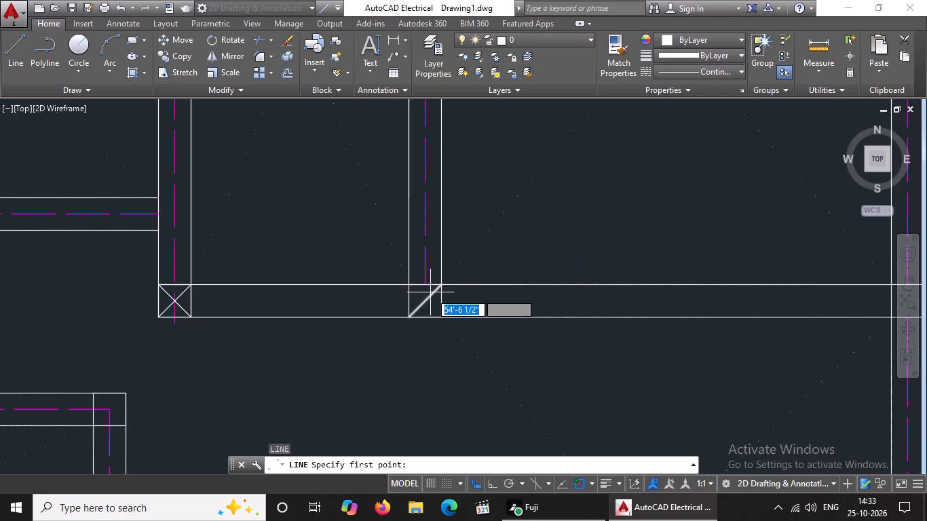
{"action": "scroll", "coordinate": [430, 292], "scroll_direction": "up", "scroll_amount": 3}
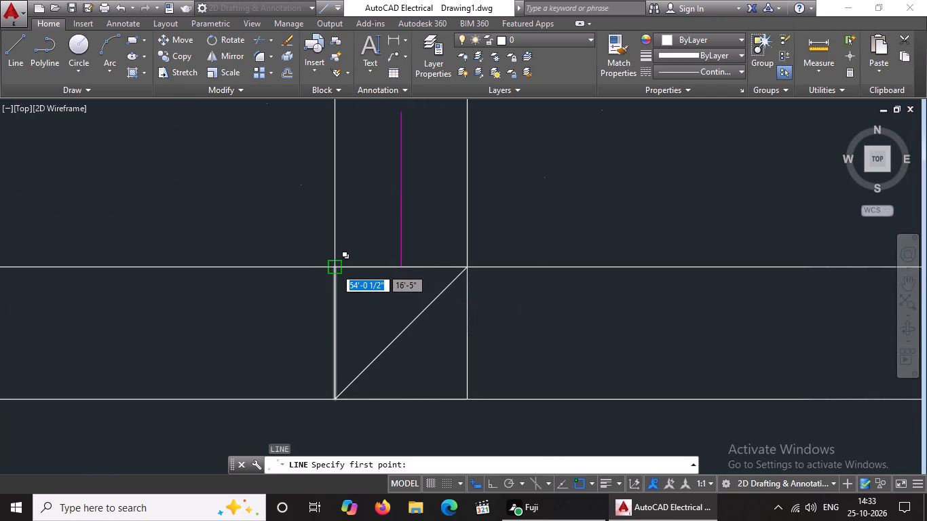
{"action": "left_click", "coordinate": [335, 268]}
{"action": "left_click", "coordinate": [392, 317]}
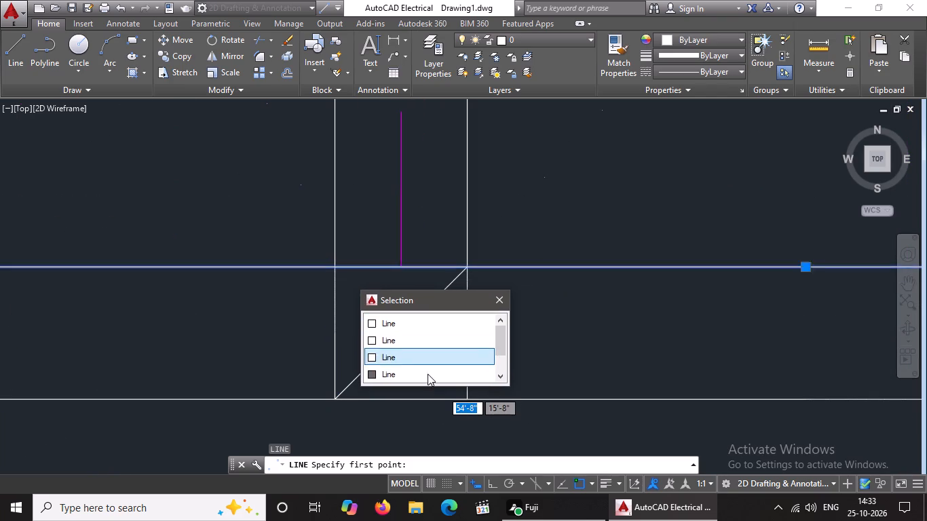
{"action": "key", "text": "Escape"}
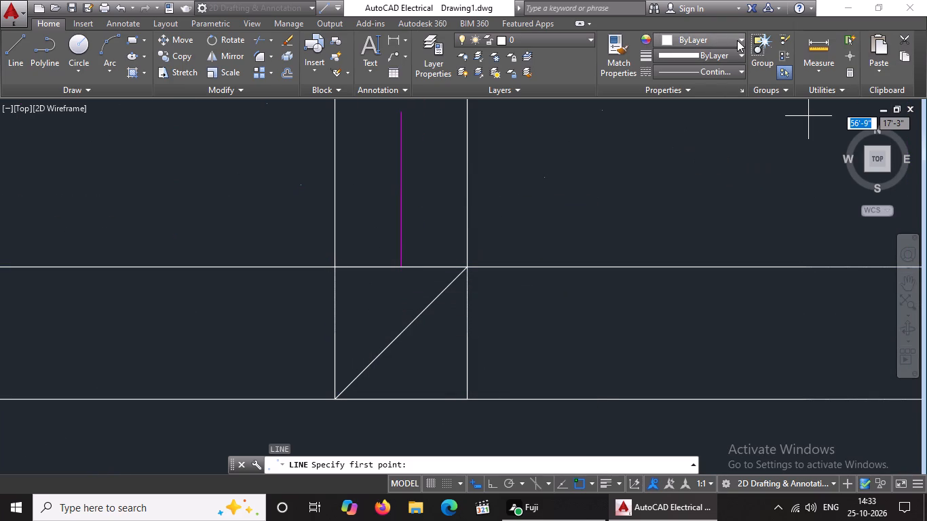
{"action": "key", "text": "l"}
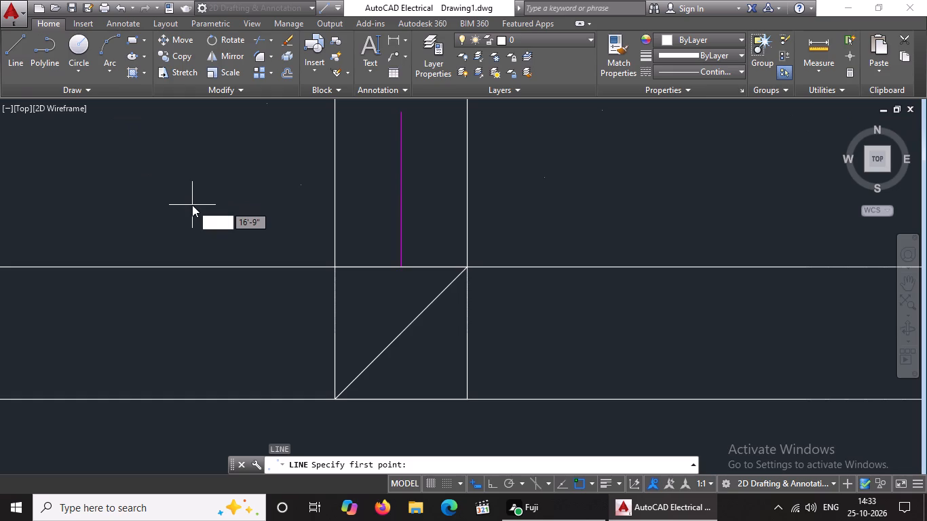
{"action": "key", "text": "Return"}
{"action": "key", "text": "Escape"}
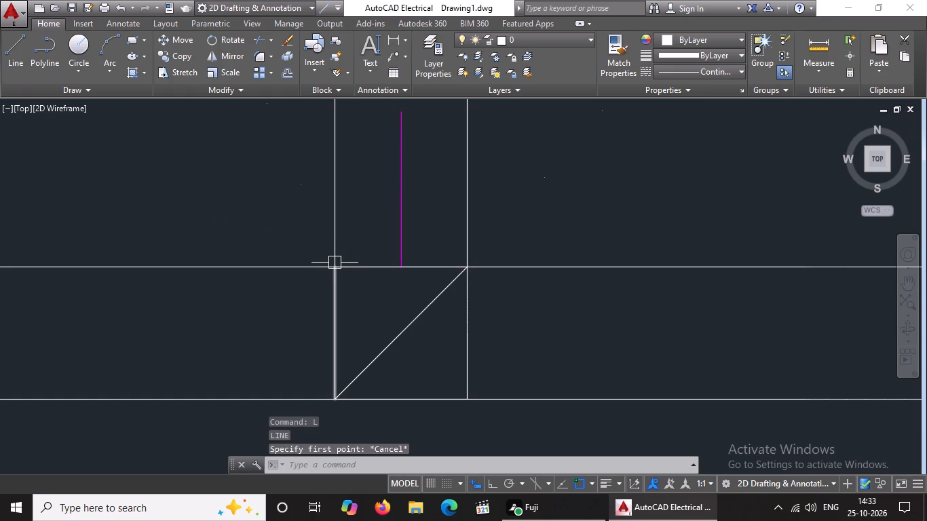
Draw the top-left to bottom-right diagonal in the square where the upper-right rooms' dividing wall meets their bottom wall.
{"action": "key", "text": "l"}
{"action": "key", "text": "Return"}
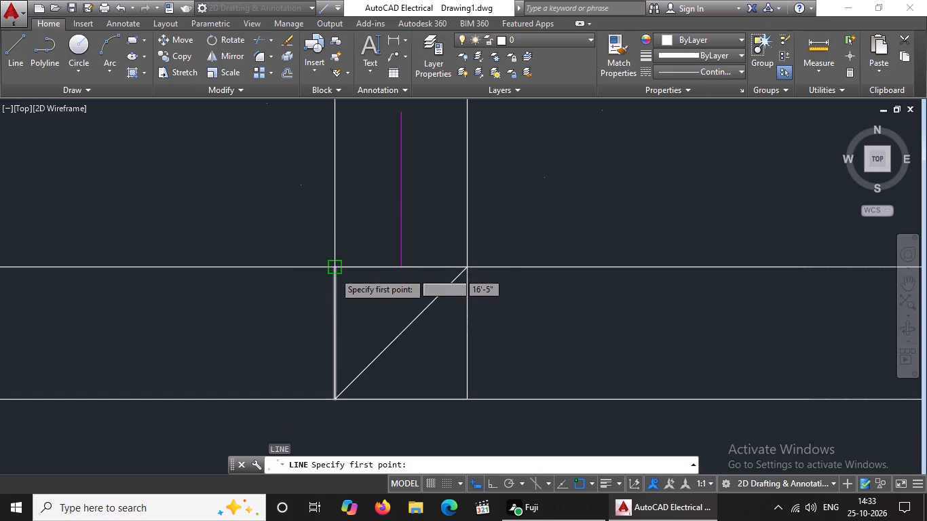
{"action": "left_click_drag", "start_coordinate": [334, 272], "coordinate": [364, 294]}
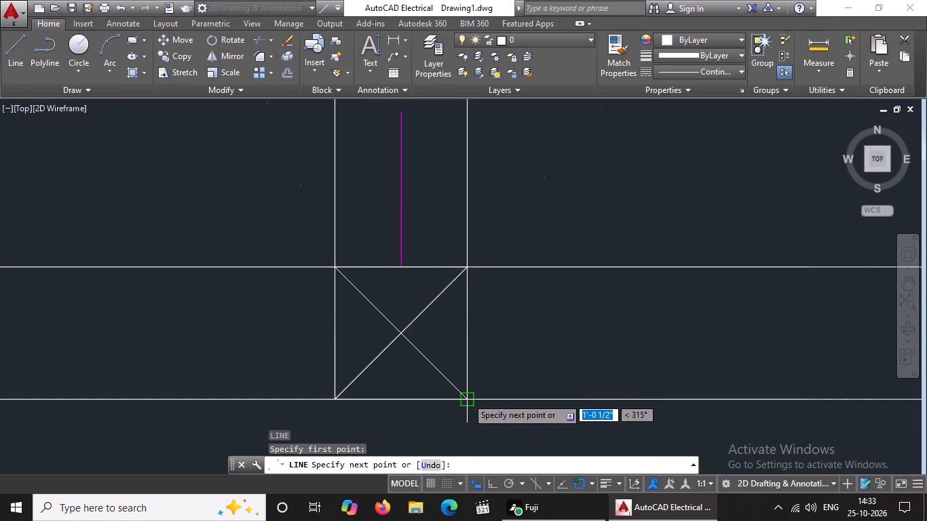
{"action": "left_click", "coordinate": [468, 398]}
{"action": "scroll", "coordinate": [484, 400], "scroll_direction": "down", "scroll_amount": 5}
{"action": "scroll", "coordinate": [552, 404], "scroll_direction": "down", "scroll_amount": 4}
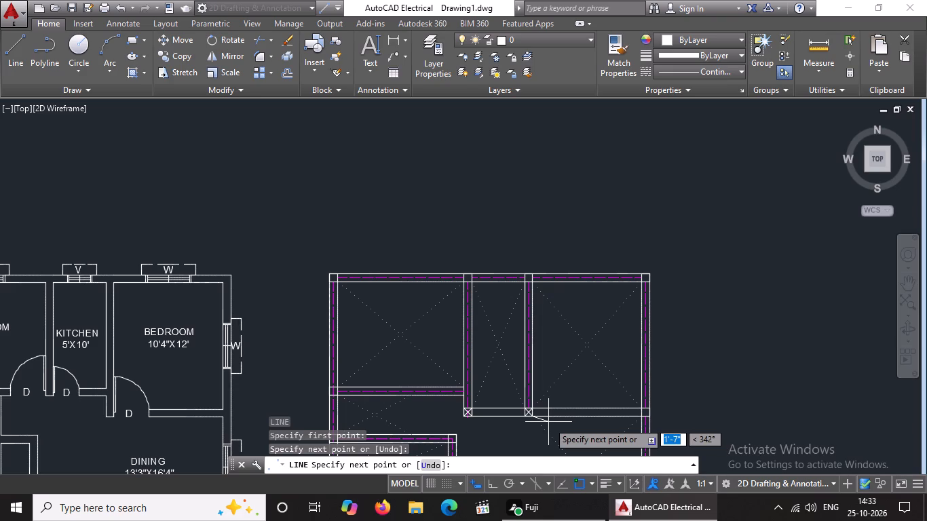
{"action": "key", "text": "Return"}
Draw a top-left to bottom-right diagonal in the square where the upper-right rooms' bottom wall meets the right outer wall.
{"action": "key", "text": "l"}
{"action": "key", "text": "Return"}
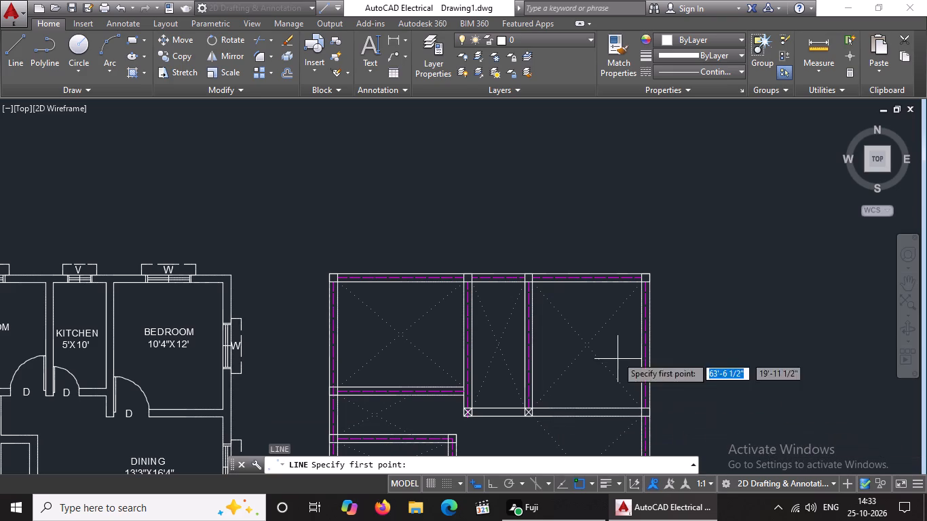
{"action": "scroll", "coordinate": [639, 438], "scroll_direction": "up", "scroll_amount": 4}
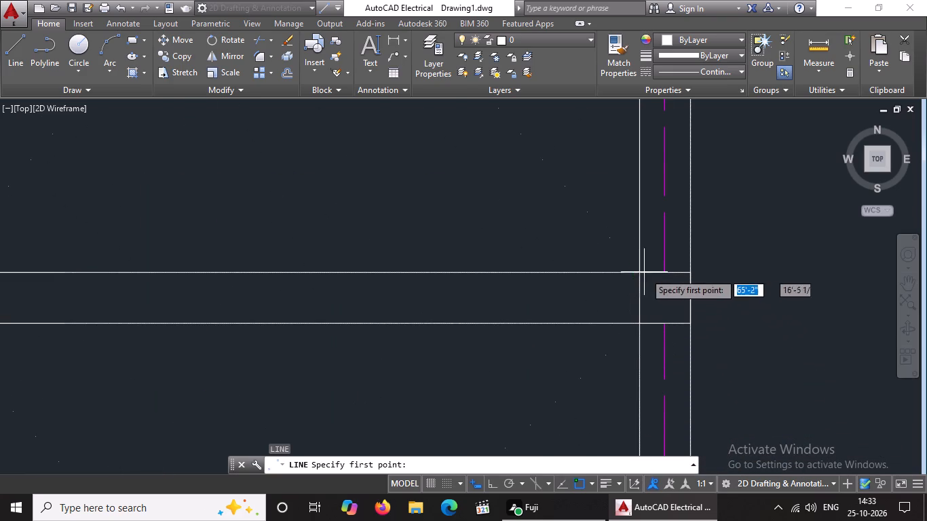
{"action": "left_click", "coordinate": [637, 269]}
{"action": "left_click", "coordinate": [691, 320]}
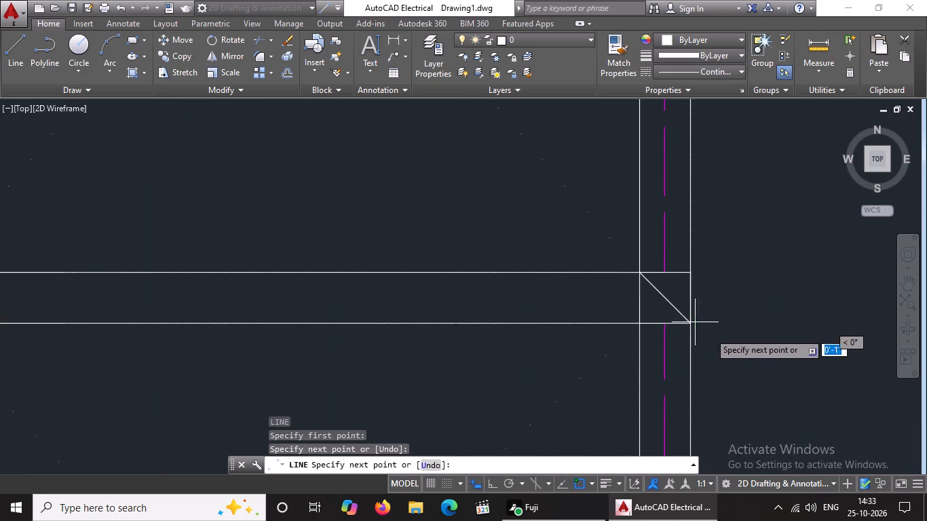
{"action": "key", "text": "Return"}
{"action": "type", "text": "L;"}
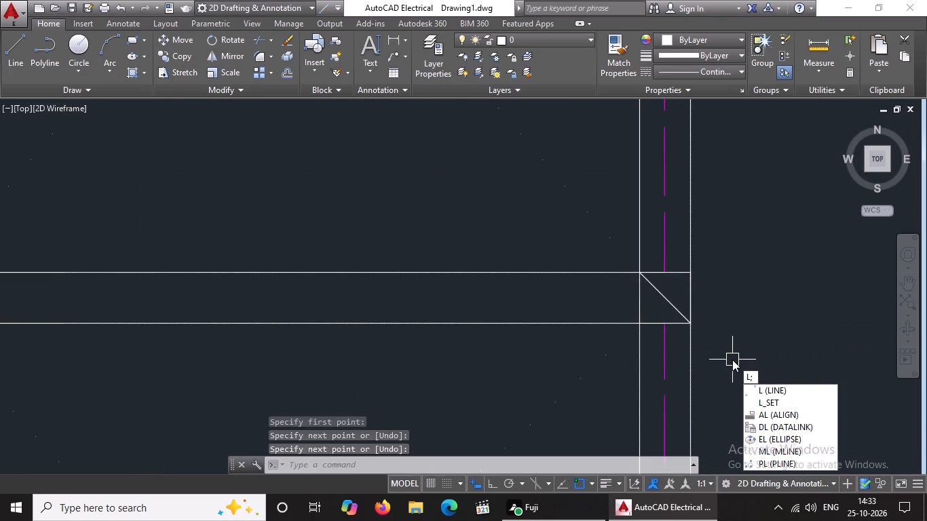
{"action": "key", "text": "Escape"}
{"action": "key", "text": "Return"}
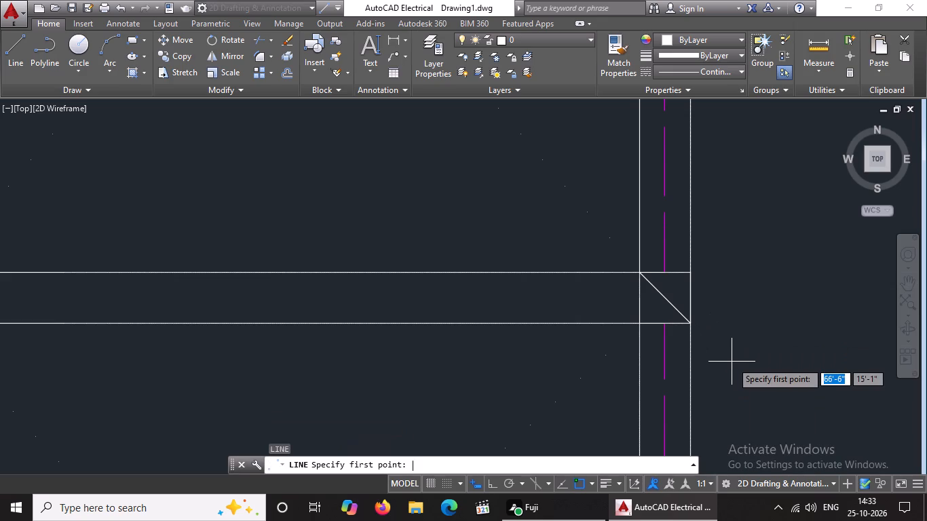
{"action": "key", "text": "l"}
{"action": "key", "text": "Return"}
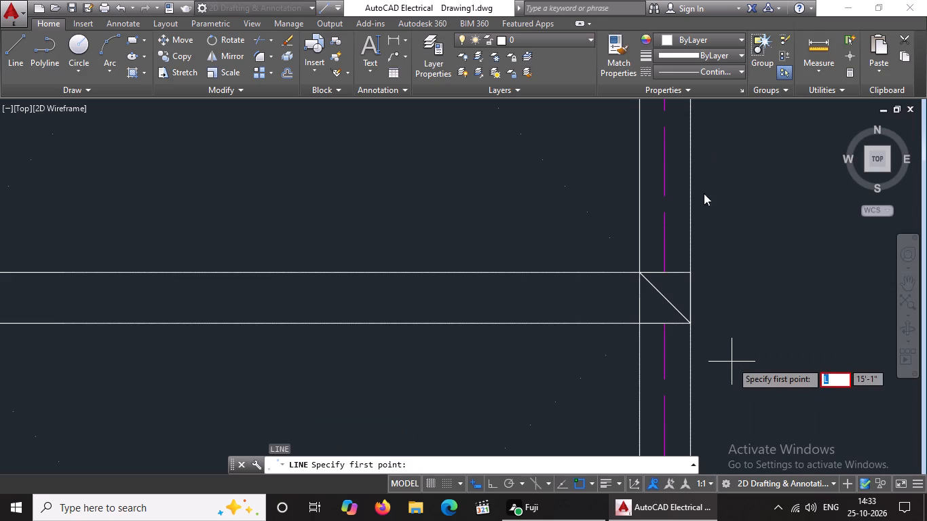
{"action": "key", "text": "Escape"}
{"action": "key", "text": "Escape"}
Draw the bottom-left to top-right diagonal in the square where the upper-right rooms' bottom wall meets the right outer wall.
{"action": "key", "text": "l"}
{"action": "key", "text": "Return"}
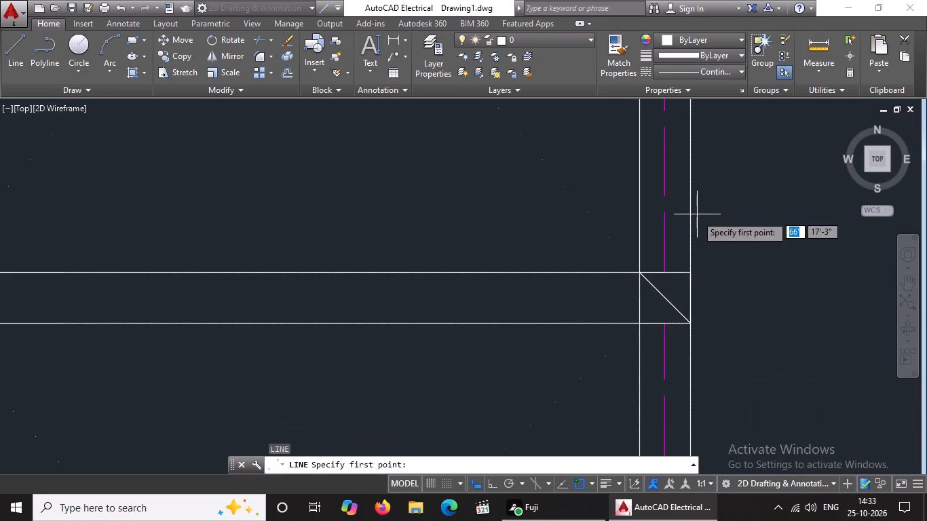
{"action": "left_click", "coordinate": [641, 325]}
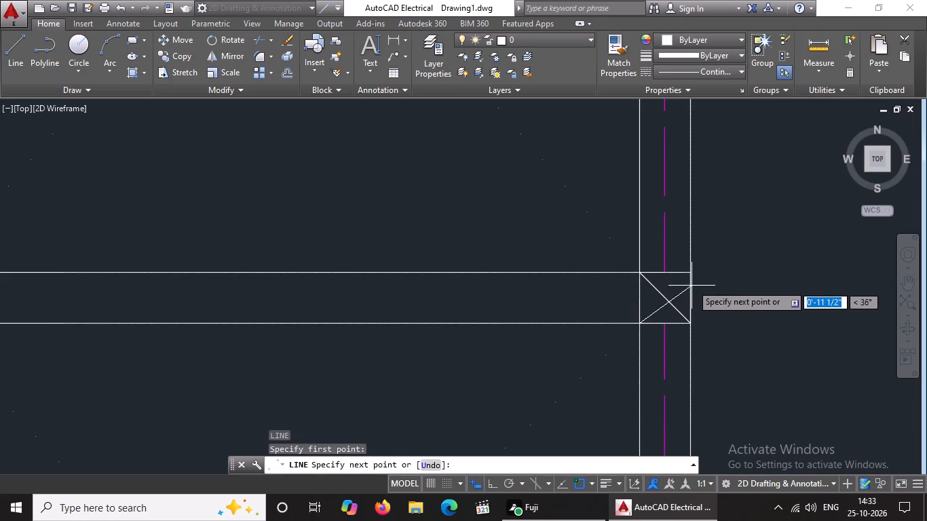
{"action": "left_click_drag", "start_coordinate": [689, 275], "coordinate": [698, 262]}
{"action": "key", "text": "Escape"}
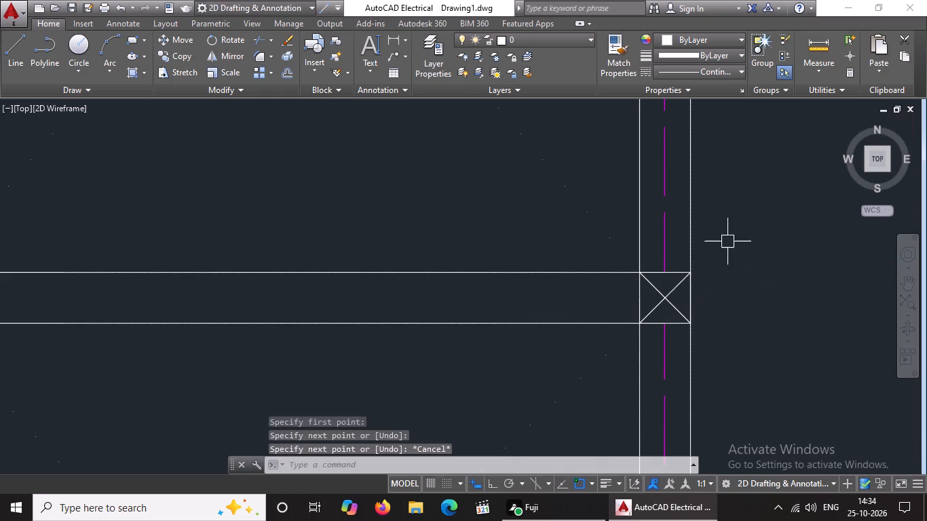
Set the current linetype to ACAD_ISO02W100.
{"action": "scroll", "coordinate": [705, 244], "scroll_direction": "down", "scroll_amount": 4}
{"action": "left_click_drag", "start_coordinate": [10, 50], "coordinate": [24, 51]}
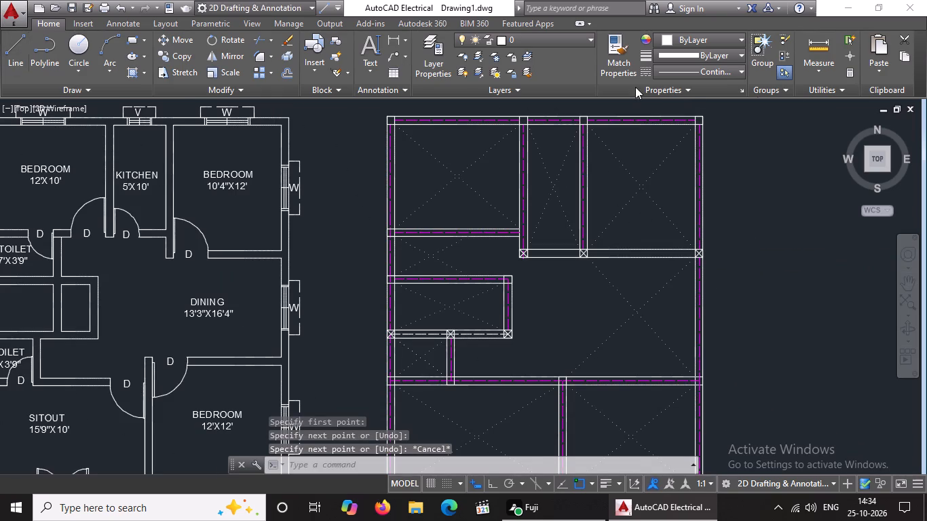
{"action": "left_click", "coordinate": [707, 69]}
{"action": "left_click", "coordinate": [689, 123]}
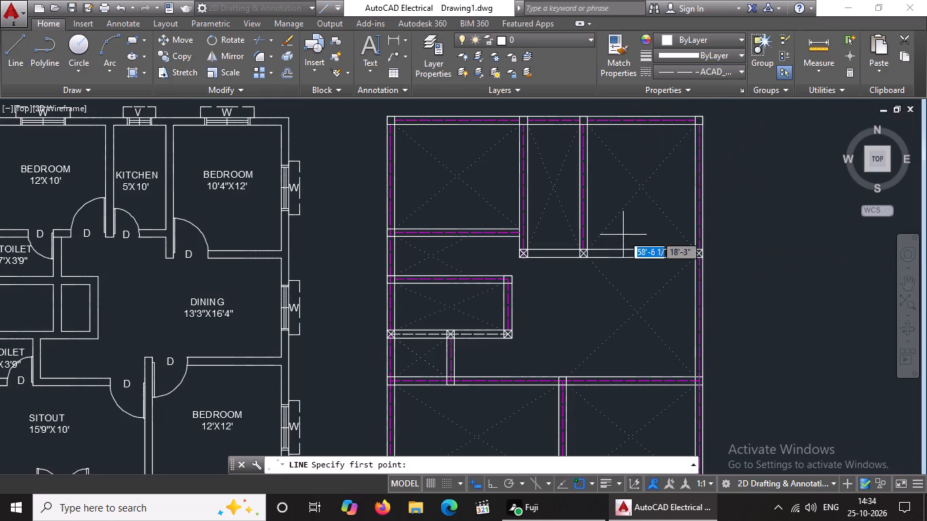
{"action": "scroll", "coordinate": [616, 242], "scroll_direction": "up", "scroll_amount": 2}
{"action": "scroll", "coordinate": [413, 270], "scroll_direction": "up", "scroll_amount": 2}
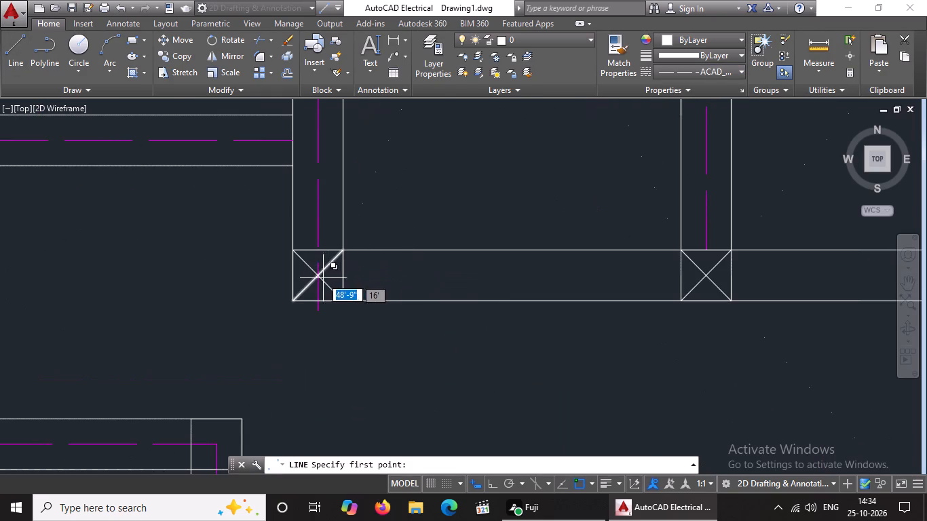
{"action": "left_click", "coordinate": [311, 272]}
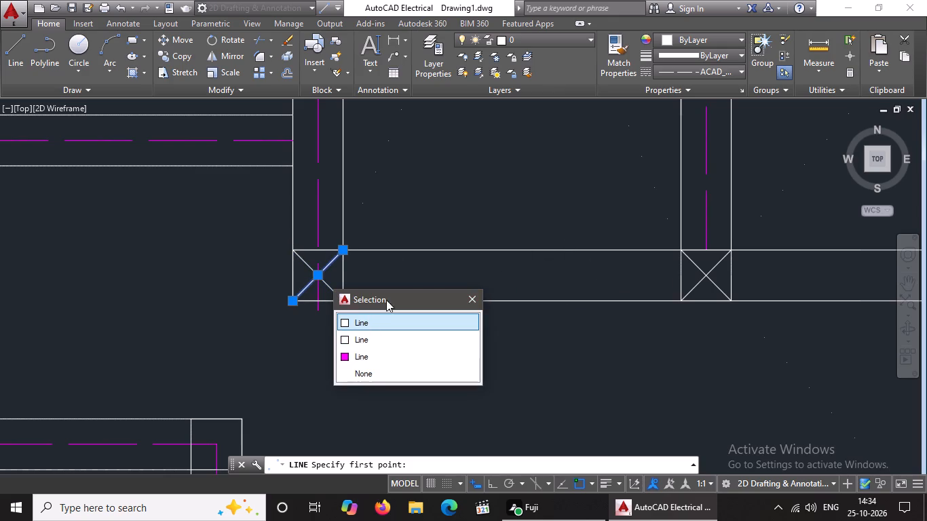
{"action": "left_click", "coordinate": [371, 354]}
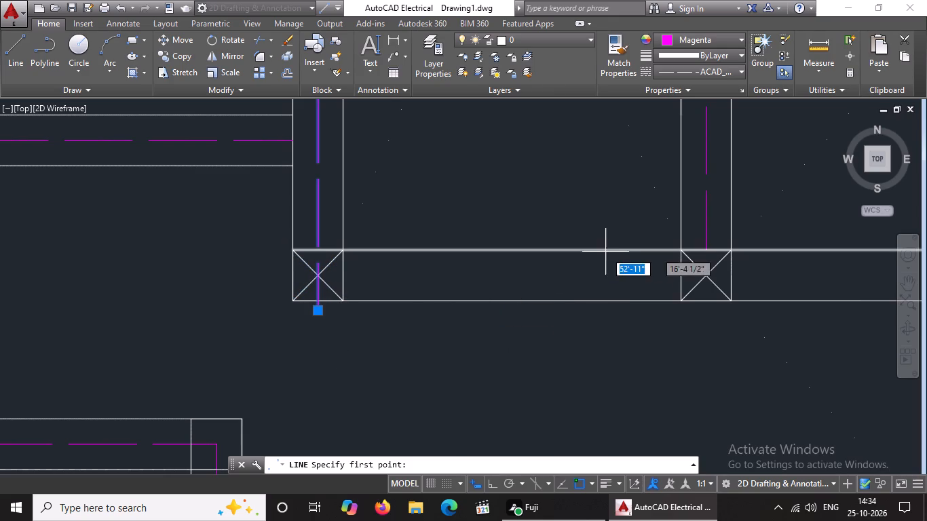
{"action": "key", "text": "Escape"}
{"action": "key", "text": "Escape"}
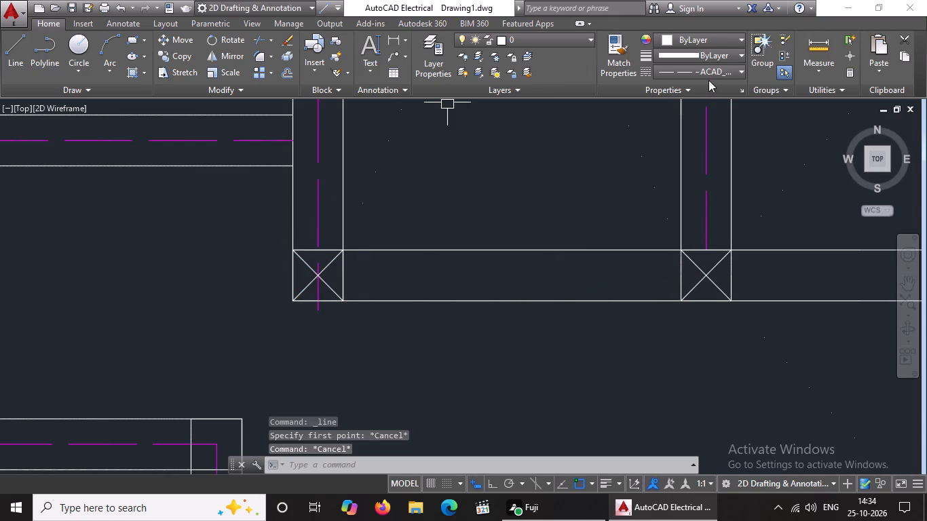
With Ortho on, draw a dashed centerline through the centers of the three crossed squares along the upper-right rooms' bottom wall.
{"action": "key", "text": "l"}
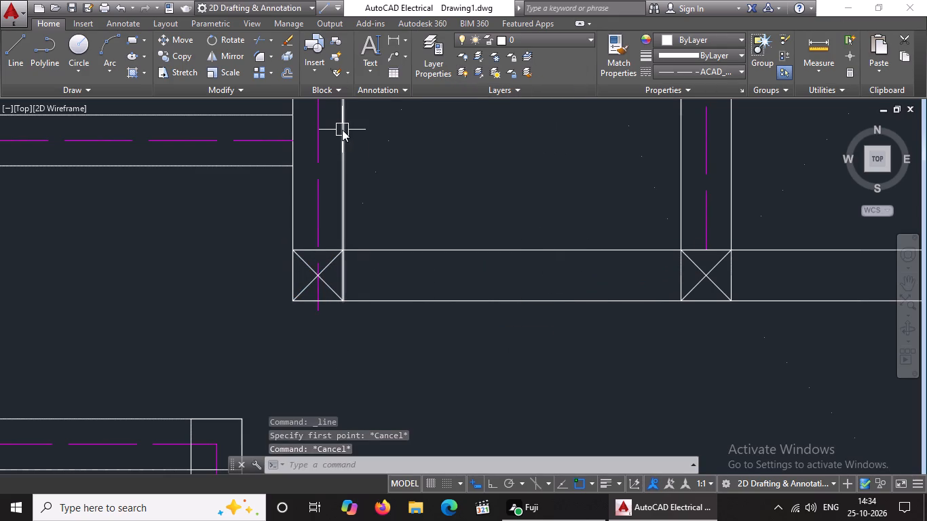
{"action": "key", "text": "Return"}
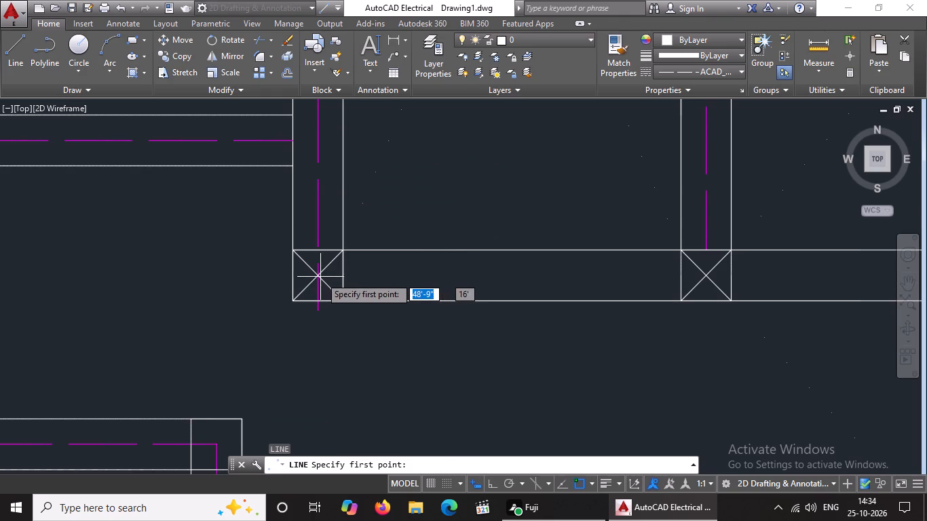
{"action": "left_click", "coordinate": [318, 277]}
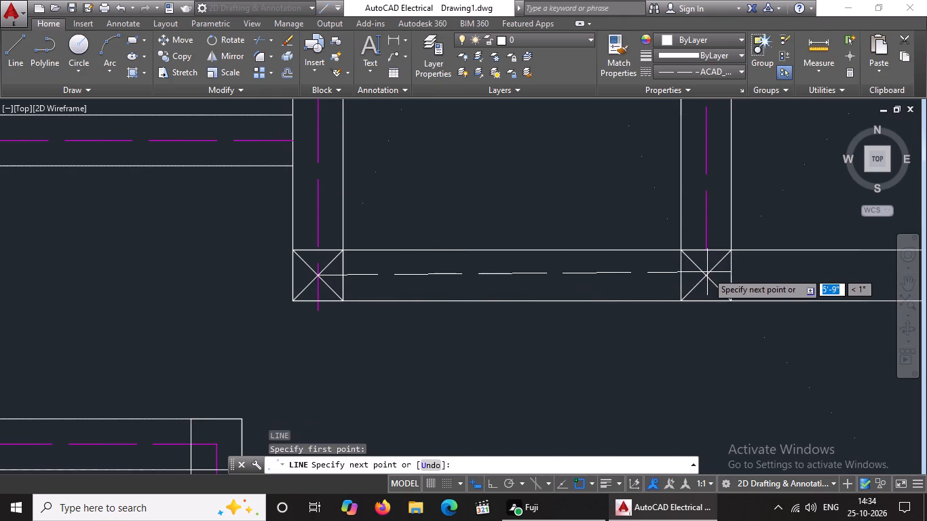
{"action": "left_click", "coordinate": [489, 482]}
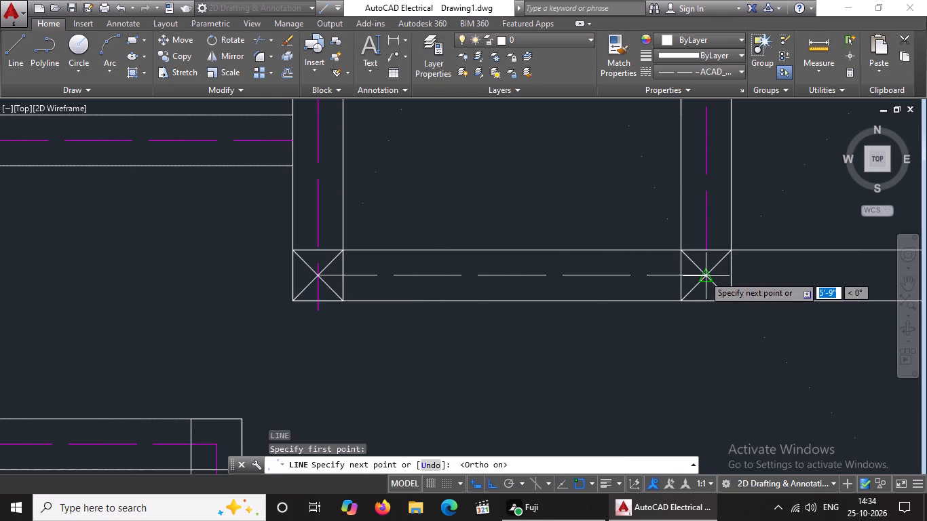
{"action": "left_click", "coordinate": [704, 275]}
{"action": "scroll", "coordinate": [642, 280], "scroll_direction": "down", "scroll_amount": 5}
{"action": "scroll", "coordinate": [704, 271], "scroll_direction": "up", "scroll_amount": 3}
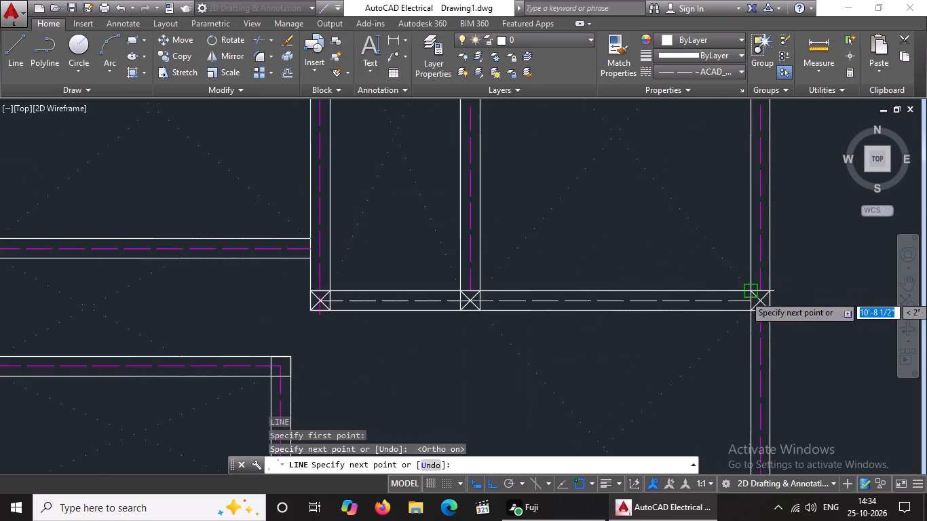
{"action": "scroll", "coordinate": [745, 295], "scroll_direction": "up", "scroll_amount": 3}
{"action": "left_click", "coordinate": [803, 326]}
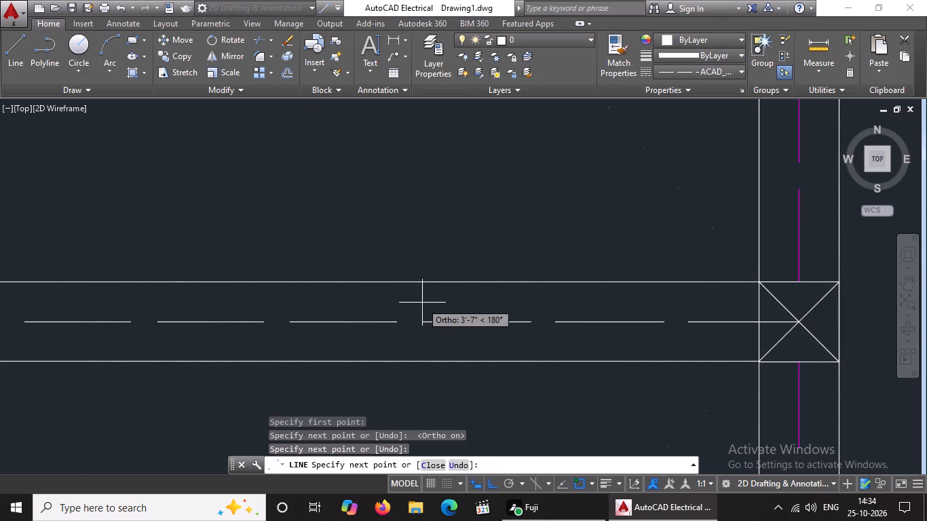
{"action": "scroll", "coordinate": [422, 303], "scroll_direction": "down", "scroll_amount": 6}
{"action": "key", "text": "Escape"}
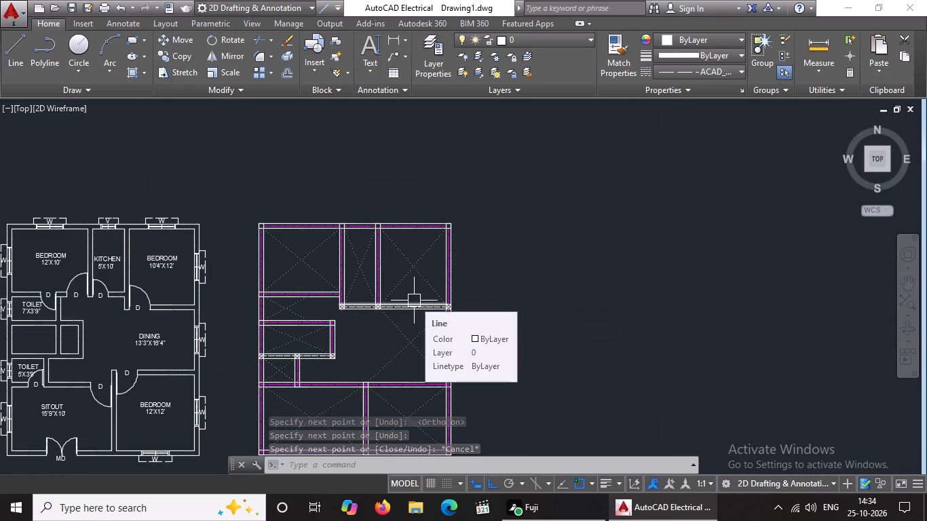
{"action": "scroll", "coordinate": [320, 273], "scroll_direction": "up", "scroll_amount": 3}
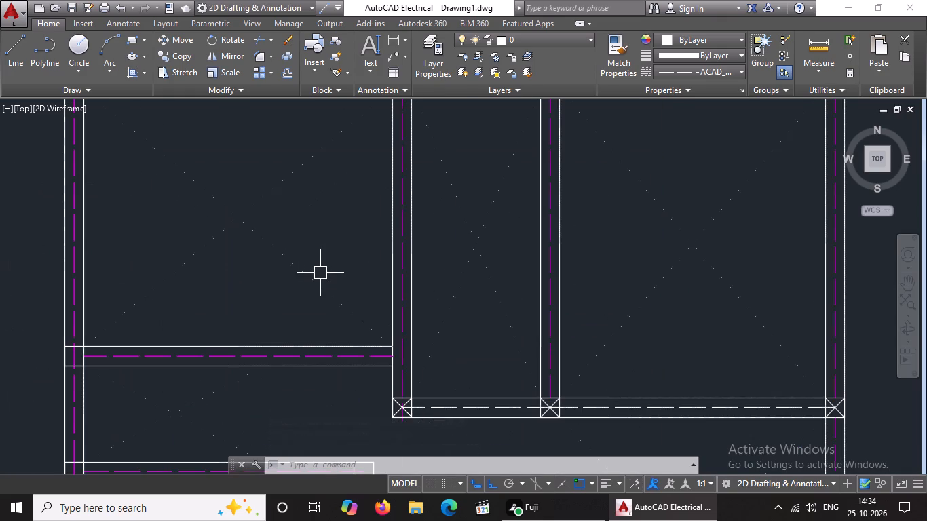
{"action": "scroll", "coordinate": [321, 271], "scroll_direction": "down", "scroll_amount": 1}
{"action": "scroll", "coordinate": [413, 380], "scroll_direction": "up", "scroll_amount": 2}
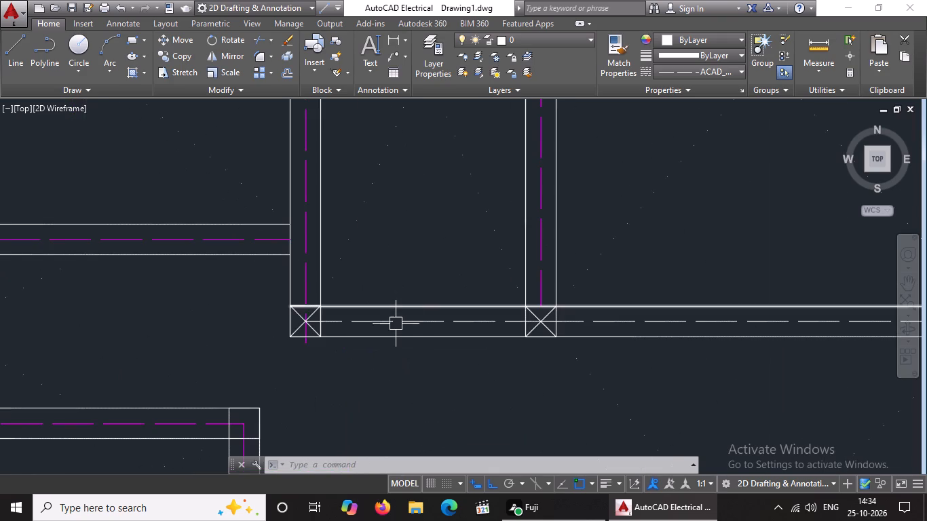
Change the color of both dashed centerline segments along the upper-right rooms' bottom wall to magenta.
{"action": "left_click", "coordinate": [396, 326]}
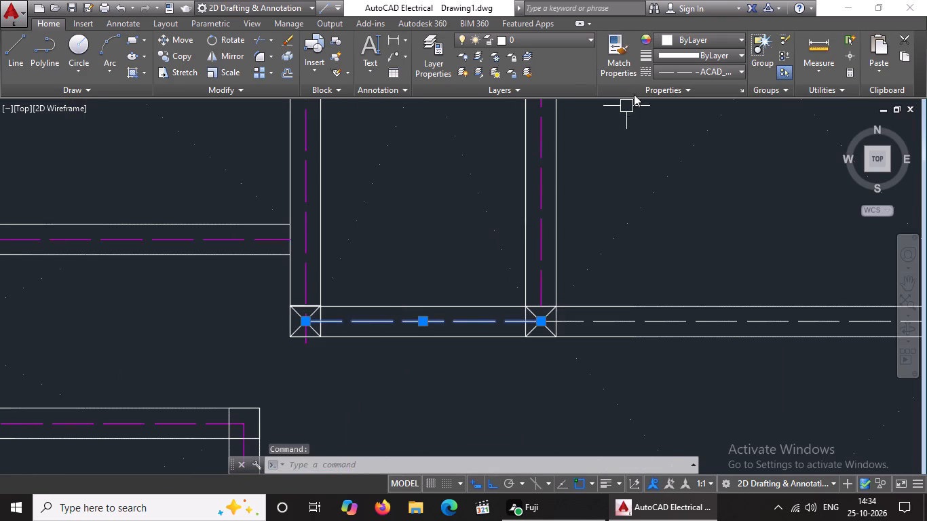
{"action": "left_click", "coordinate": [726, 41]}
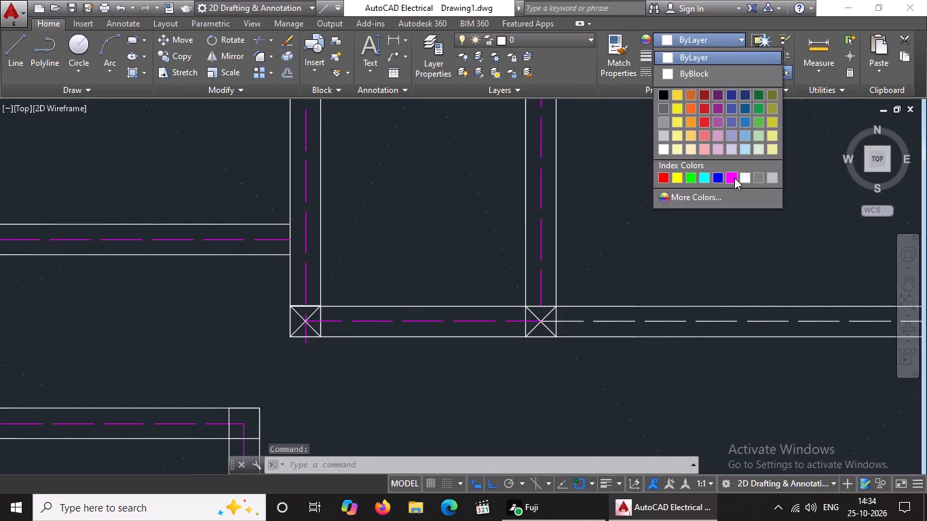
{"action": "left_click", "coordinate": [736, 176]}
{"action": "key", "text": "Escape"}
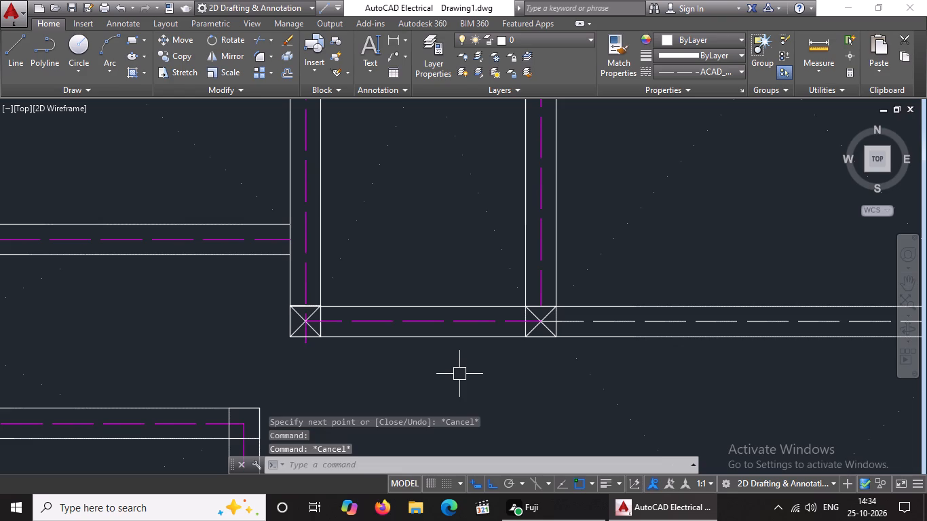
{"action": "left_click", "coordinate": [609, 325]}
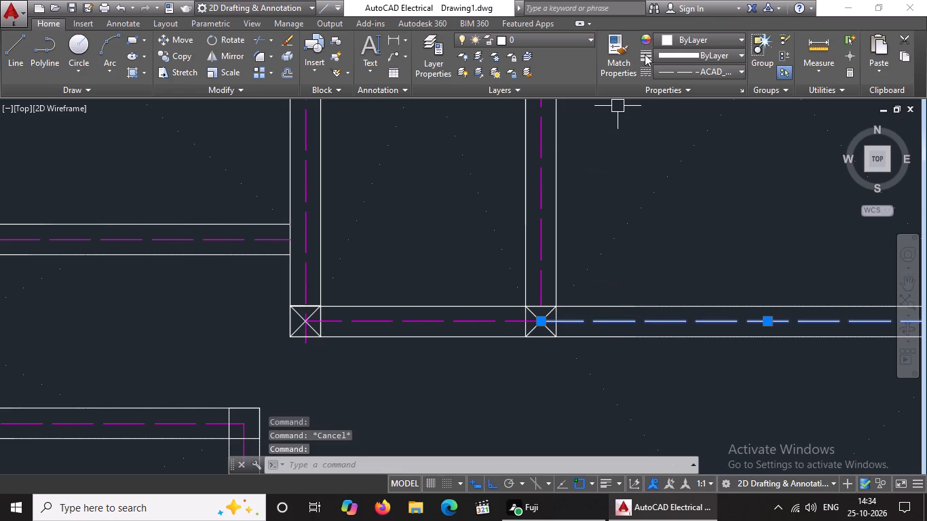
{"action": "left_click", "coordinate": [675, 39]}
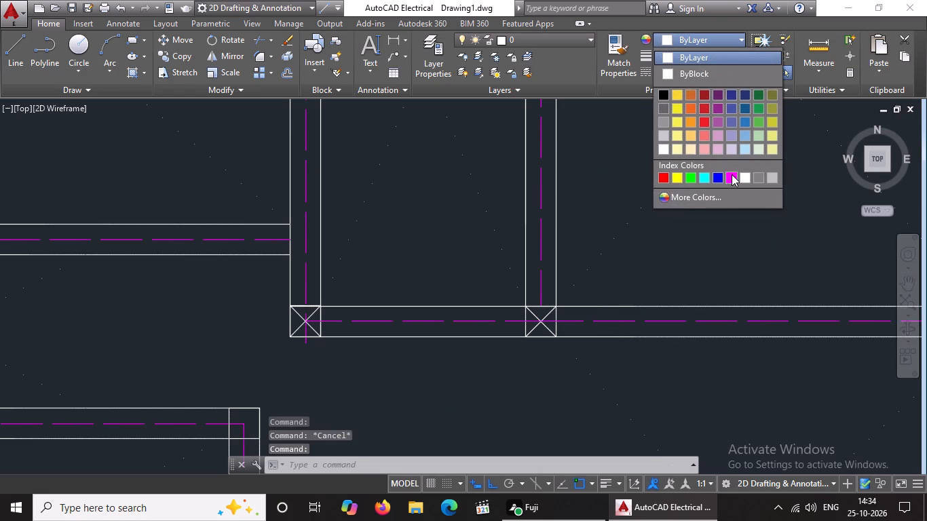
{"action": "left_click", "coordinate": [732, 174]}
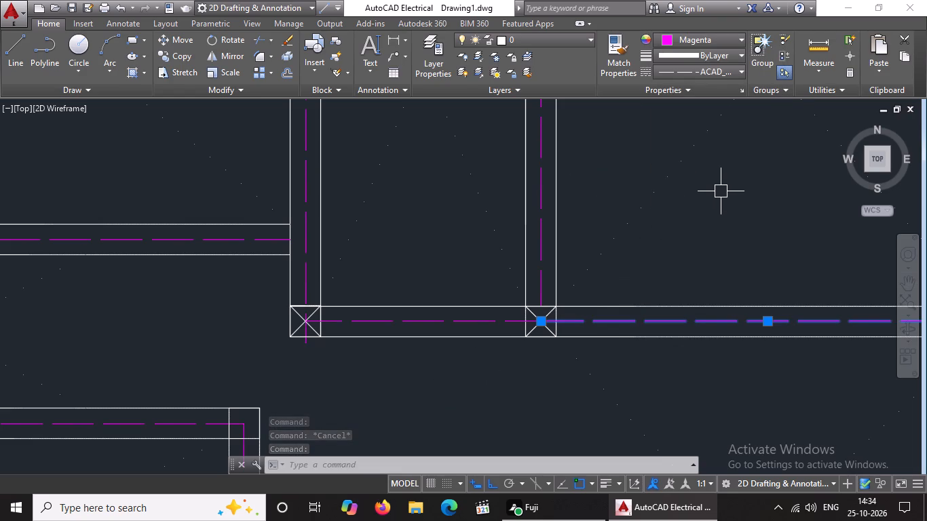
{"action": "key", "text": "Escape"}
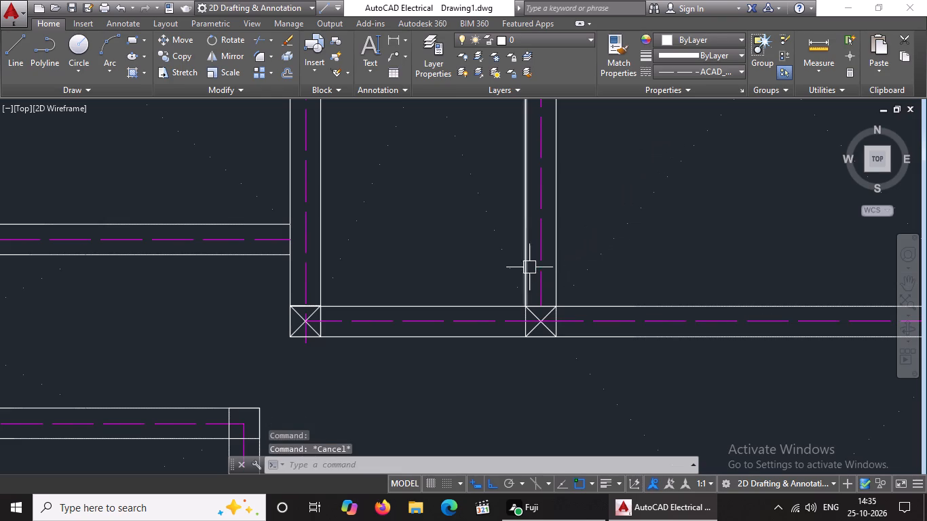
Change the two white centerline segments along the bottom wall of the small middle-left room to magenta.
{"action": "scroll", "coordinate": [529, 267], "scroll_direction": "down", "scroll_amount": 3}
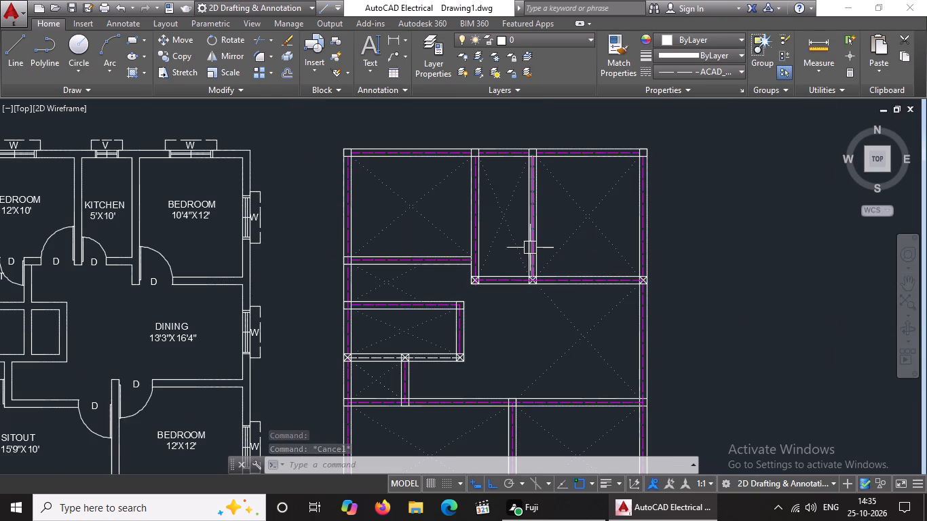
{"action": "middle_click_drag", "start_coordinate": [542, 242], "coordinate": [556, 164]}
{"action": "scroll", "coordinate": [432, 251], "scroll_direction": "up", "scroll_amount": 2}
{"action": "scroll", "coordinate": [349, 341], "scroll_direction": "up", "scroll_amount": 2}
{"action": "left_click", "coordinate": [337, 299]}
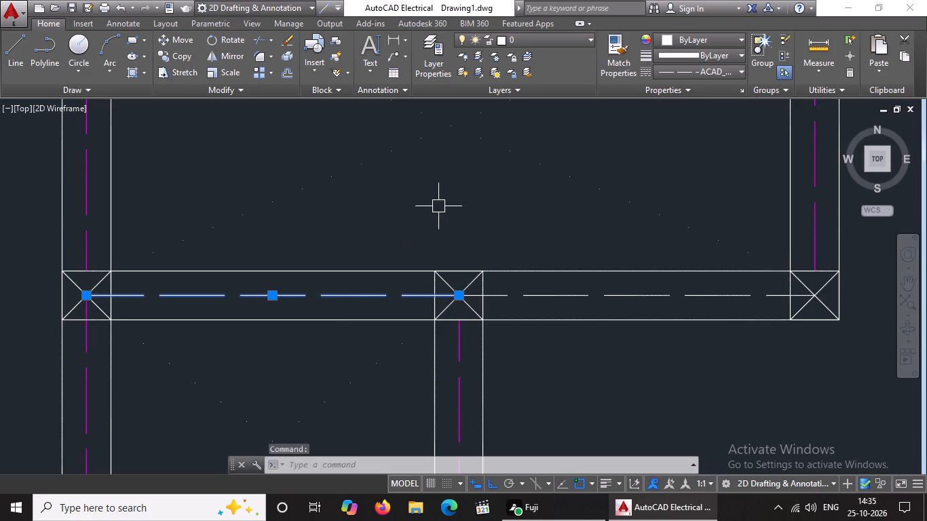
{"action": "left_click", "coordinate": [664, 70]}
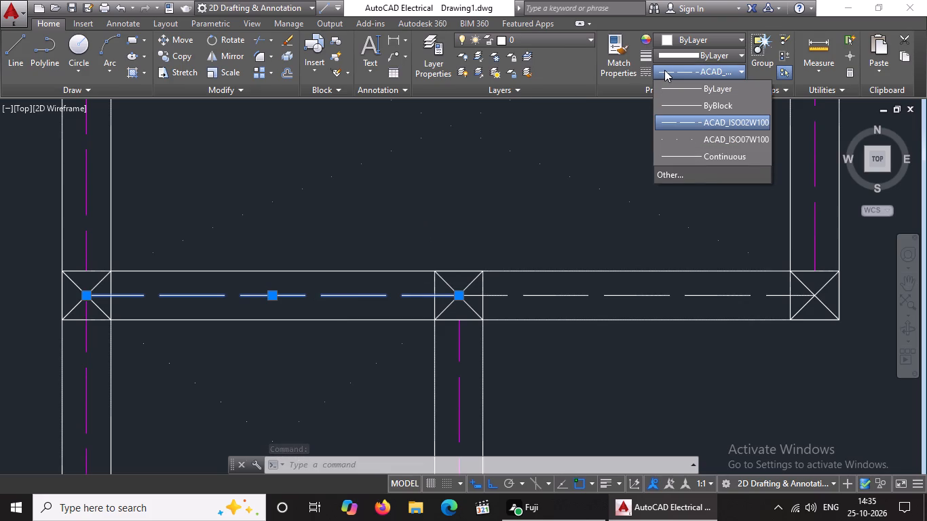
{"action": "left_click", "coordinate": [698, 46]}
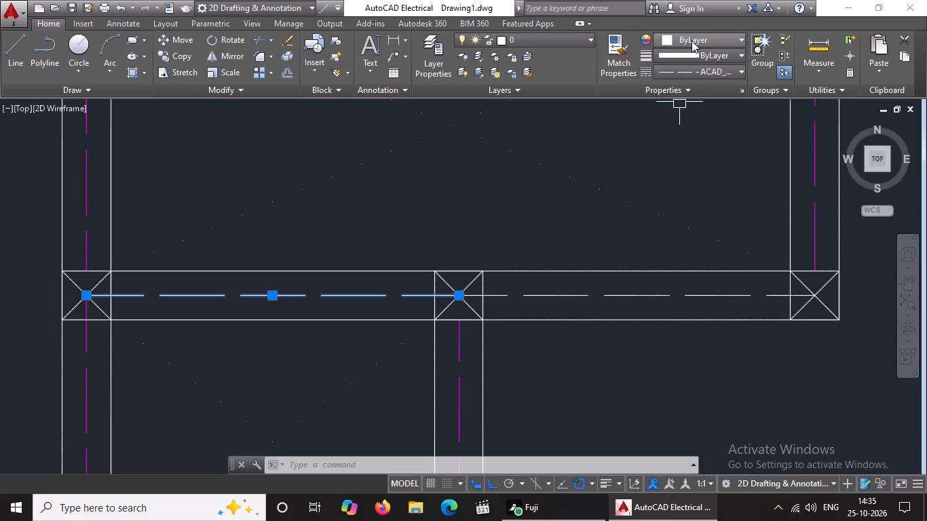
{"action": "left_click", "coordinate": [692, 40]}
{"action": "left_click", "coordinate": [731, 177]}
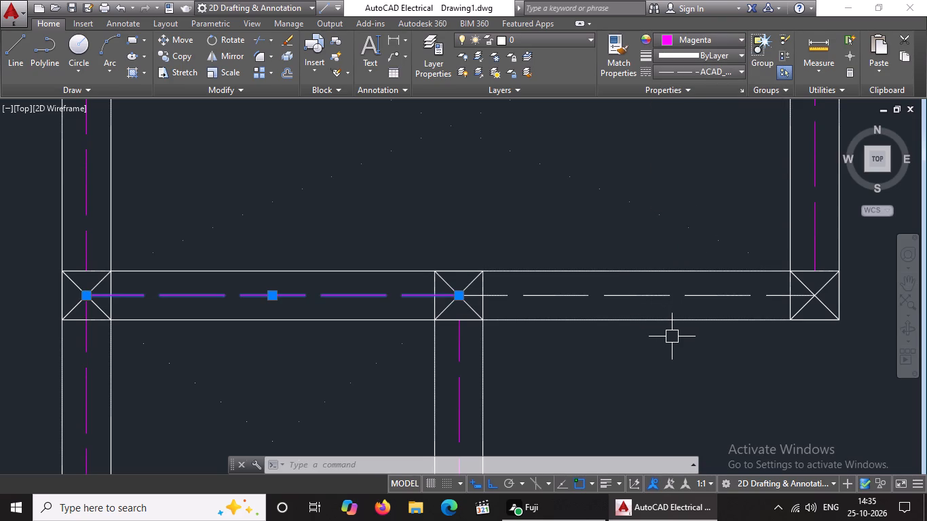
{"action": "key", "text": "Escape"}
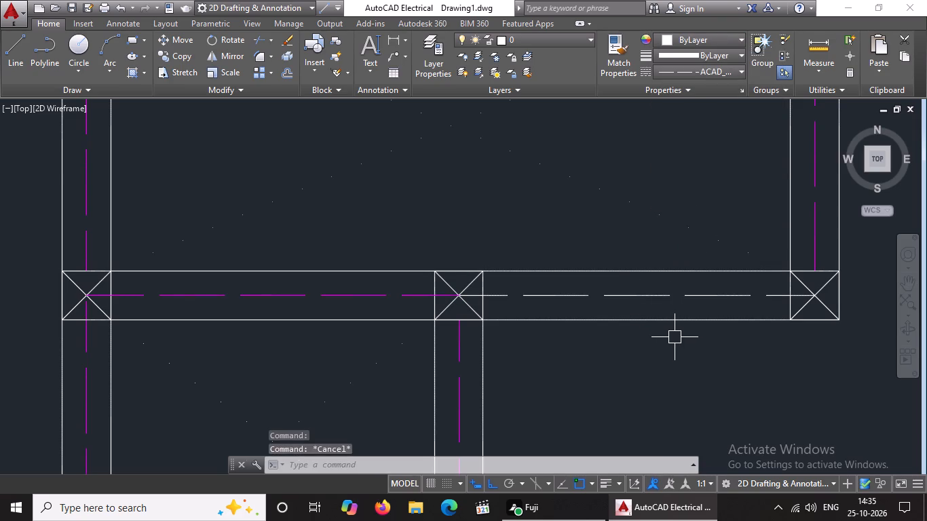
{"action": "left_click", "coordinate": [651, 294]}
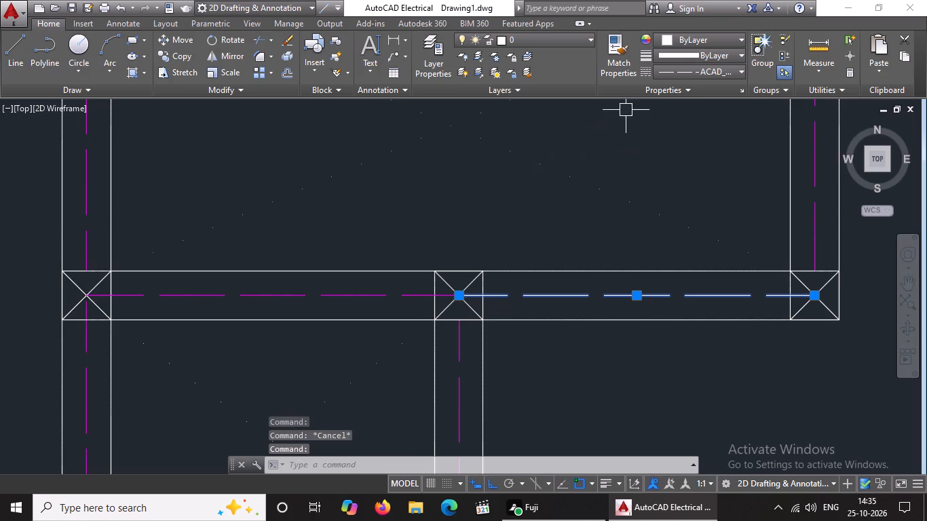
{"action": "left_click", "coordinate": [687, 41]}
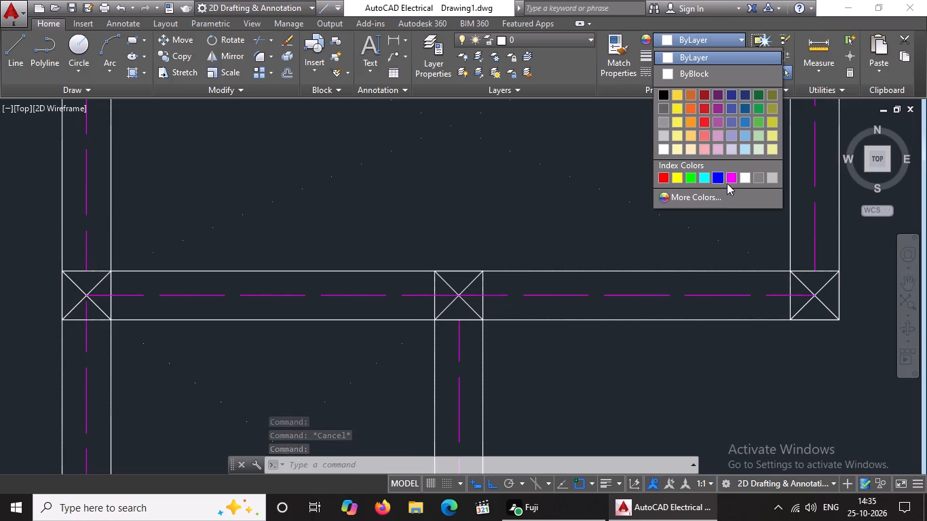
{"action": "left_click", "coordinate": [732, 174]}
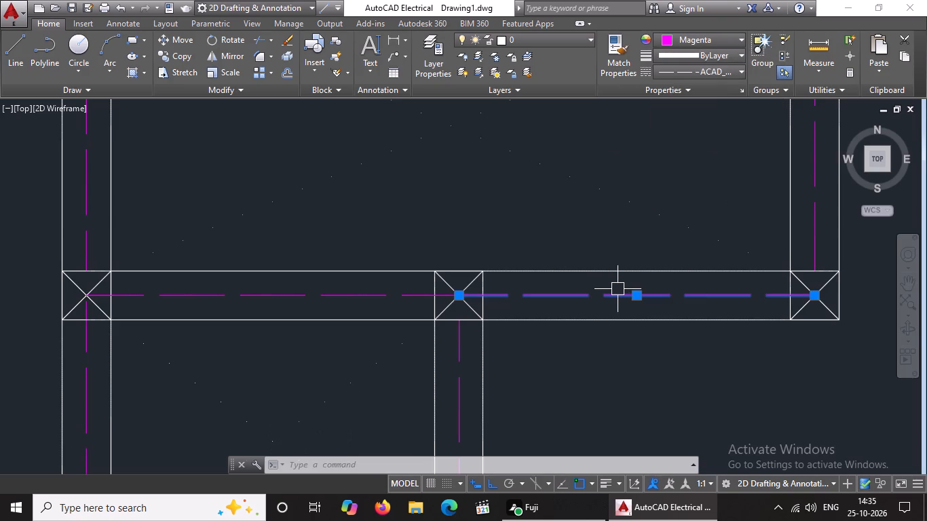
{"action": "key", "text": "Escape"}
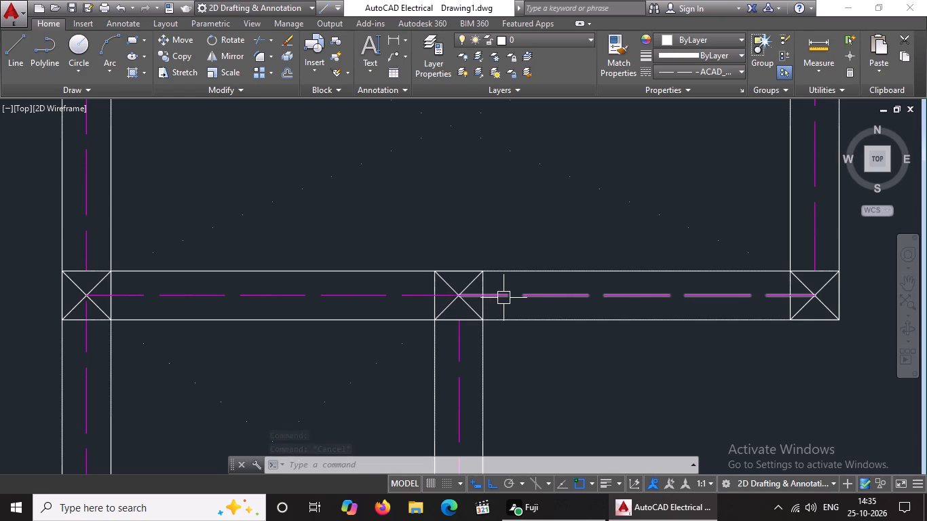
Trim the vertical centerline inside the square where the upper-left room's bottom wall meets the left outer wall.
{"action": "scroll", "coordinate": [506, 286], "scroll_direction": "down", "scroll_amount": 4}
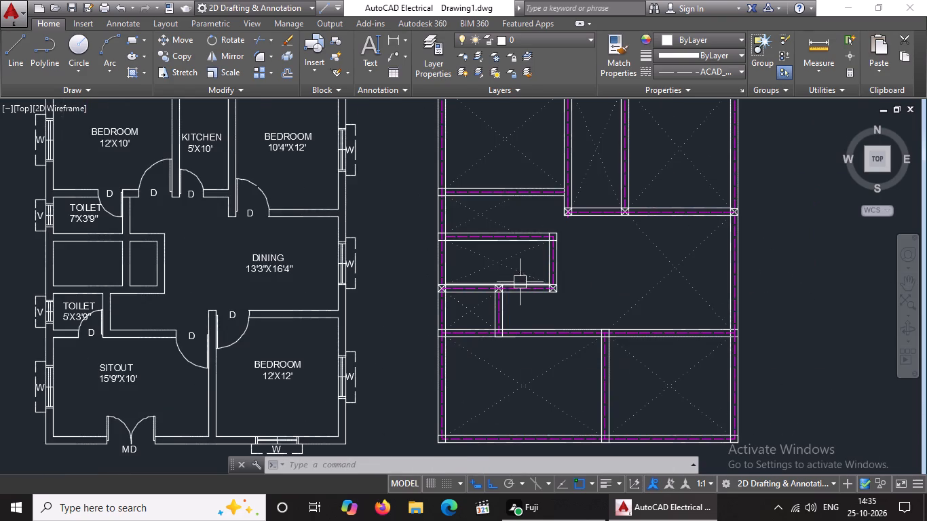
{"action": "scroll", "coordinate": [514, 282], "scroll_direction": "up", "scroll_amount": 1}
{"action": "middle_click_drag", "start_coordinate": [495, 286], "coordinate": [428, 296]}
{"action": "scroll", "coordinate": [430, 298], "scroll_direction": "down", "scroll_amount": 1}
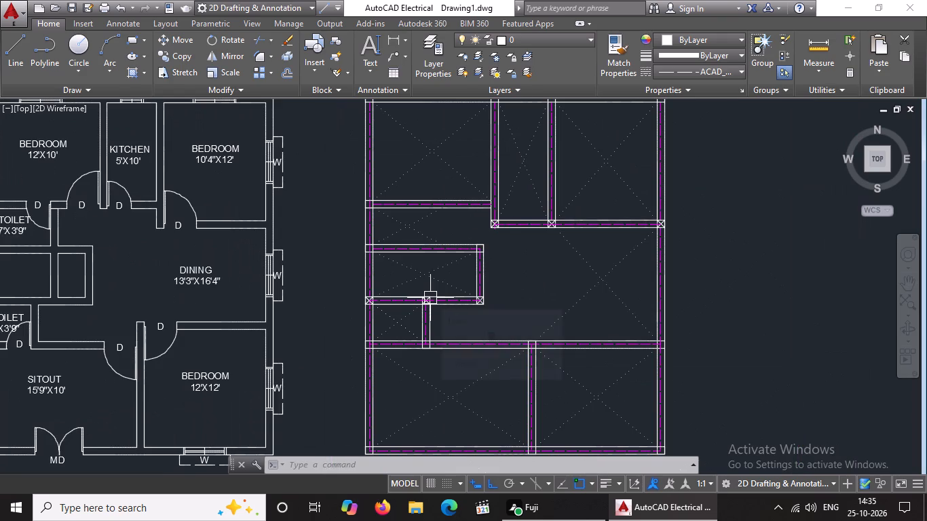
{"action": "middle_click", "coordinate": [422, 372]}
{"action": "key", "text": "Escape"}
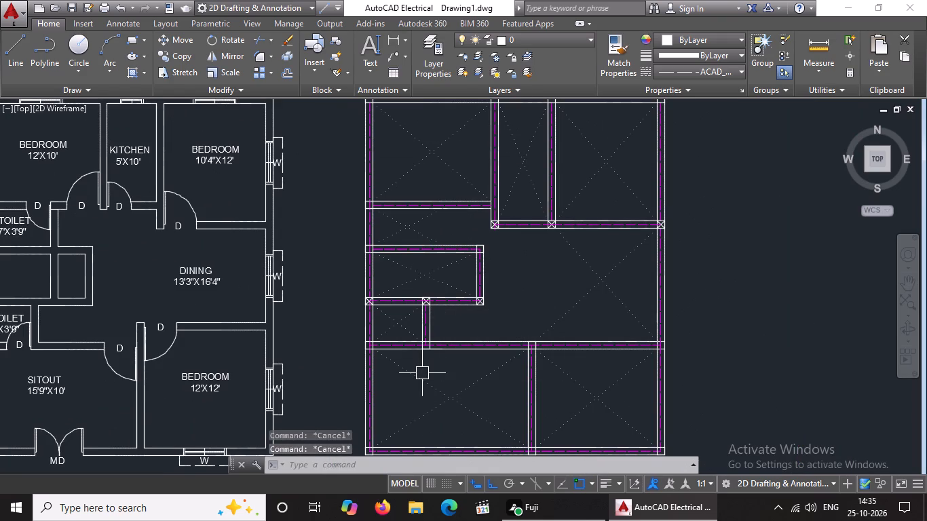
{"action": "type", "text": "TR"}
{"action": "key", "text": "Return"}
{"action": "key", "text": "Return"}
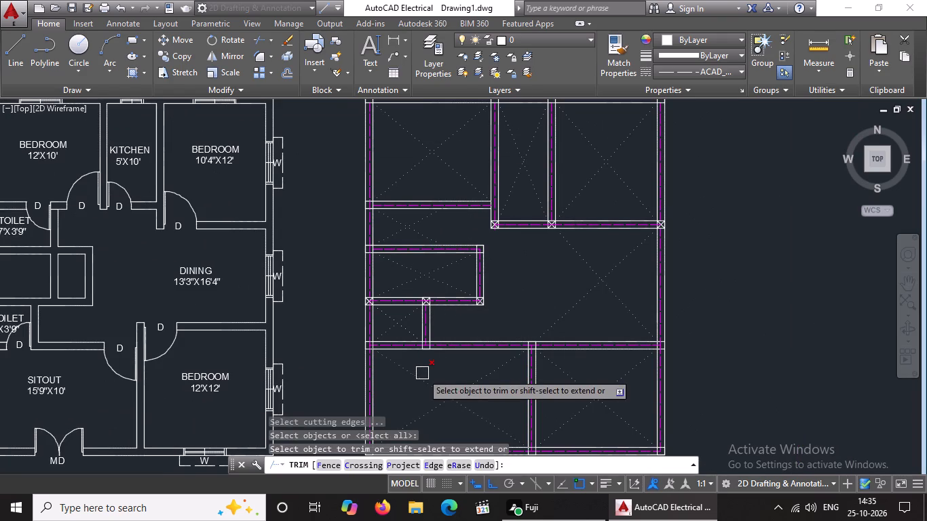
{"action": "scroll", "coordinate": [438, 251], "scroll_direction": "down", "scroll_amount": 1}
{"action": "scroll", "coordinate": [416, 160], "scroll_direction": "up", "scroll_amount": 2}
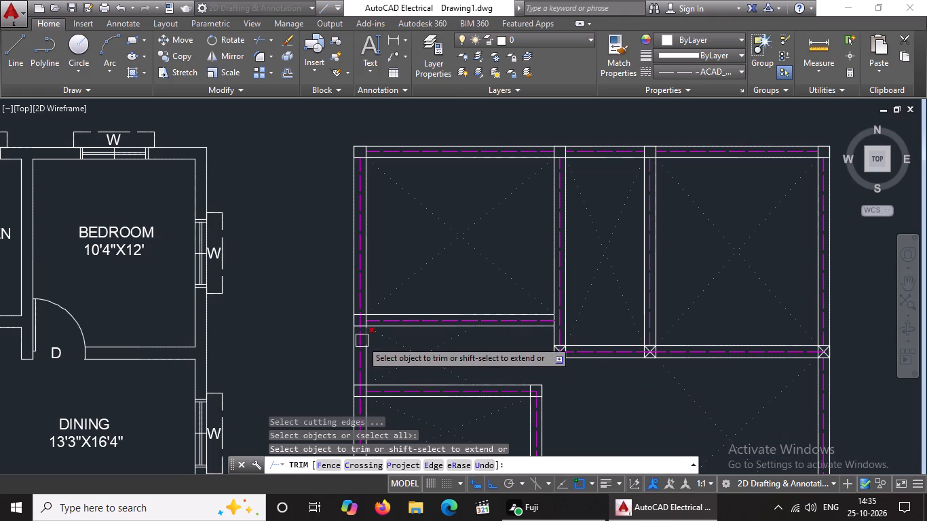
{"action": "scroll", "coordinate": [362, 341], "scroll_direction": "up", "scroll_amount": 5}
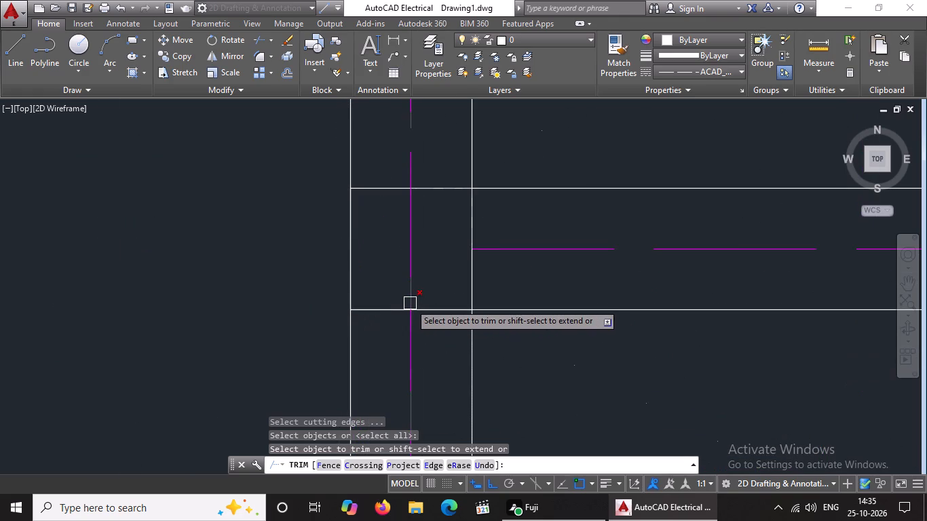
{"action": "left_click", "coordinate": [410, 302]}
{"action": "left_click", "coordinate": [415, 271]}
{"action": "left_click", "coordinate": [417, 239]}
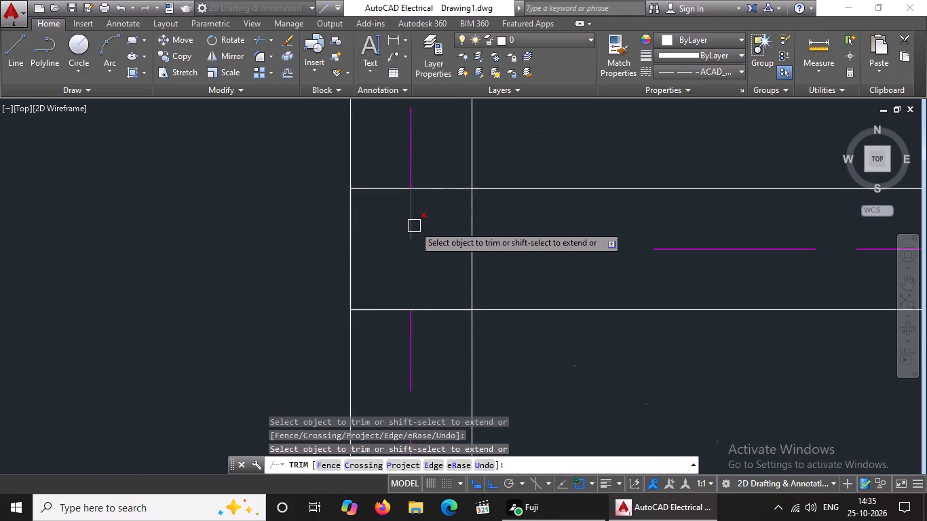
{"action": "left_click", "coordinate": [414, 224]}
{"action": "scroll", "coordinate": [397, 260], "scroll_direction": "down", "scroll_amount": 3}
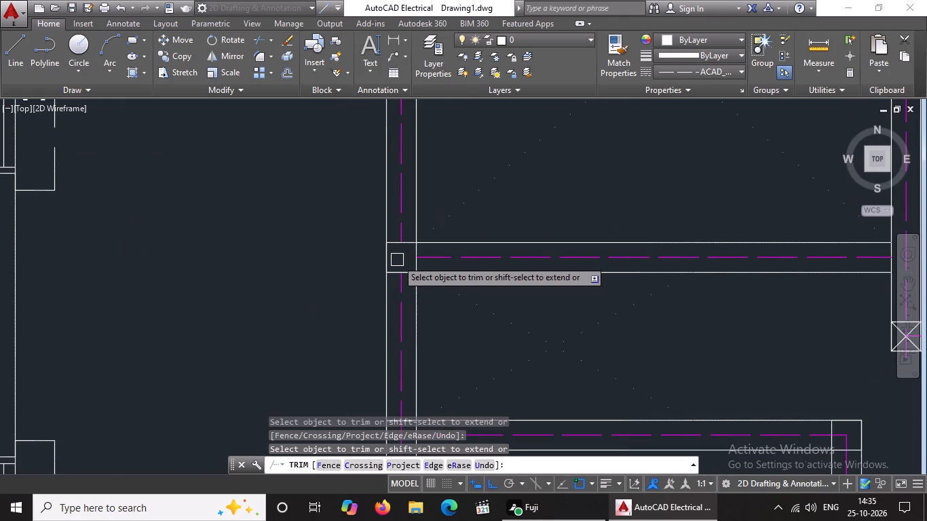
Trim the vertical and horizontal centerline pieces inside and below the crossed square at the left end of the upper-right rooms' bottom wall.
{"action": "scroll", "coordinate": [397, 260], "scroll_direction": "down", "scroll_amount": 2}
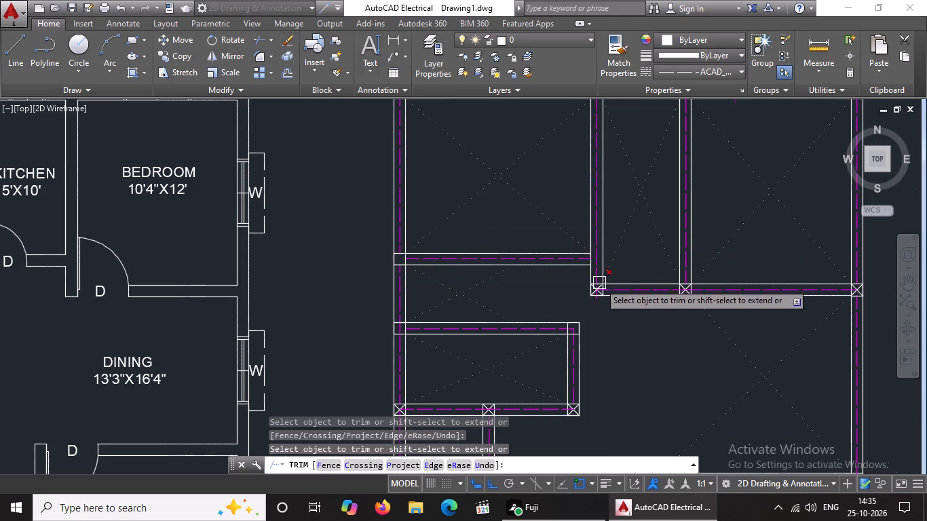
{"action": "scroll", "coordinate": [600, 283], "scroll_direction": "up", "scroll_amount": 2}
{"action": "scroll", "coordinate": [607, 338], "scroll_direction": "up", "scroll_amount": 2}
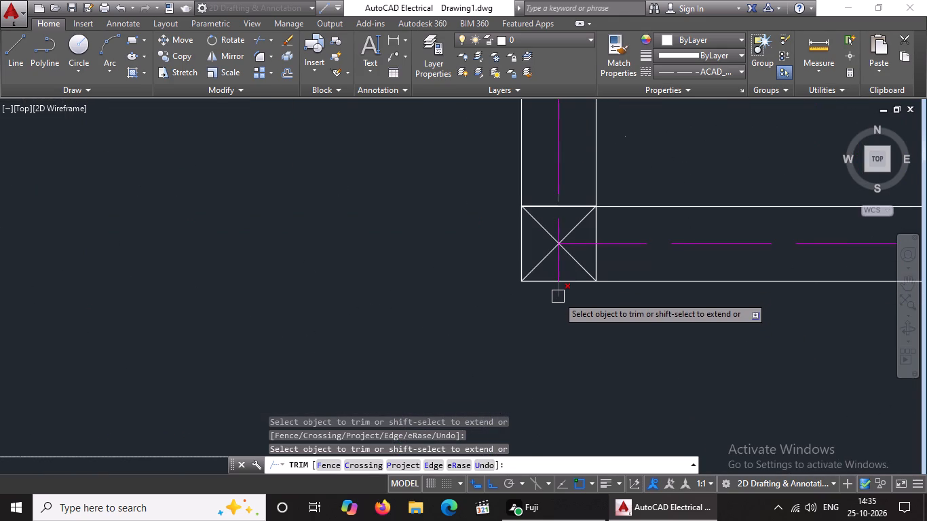
{"action": "left_click", "coordinate": [558, 296]}
{"action": "left_click", "coordinate": [556, 275]}
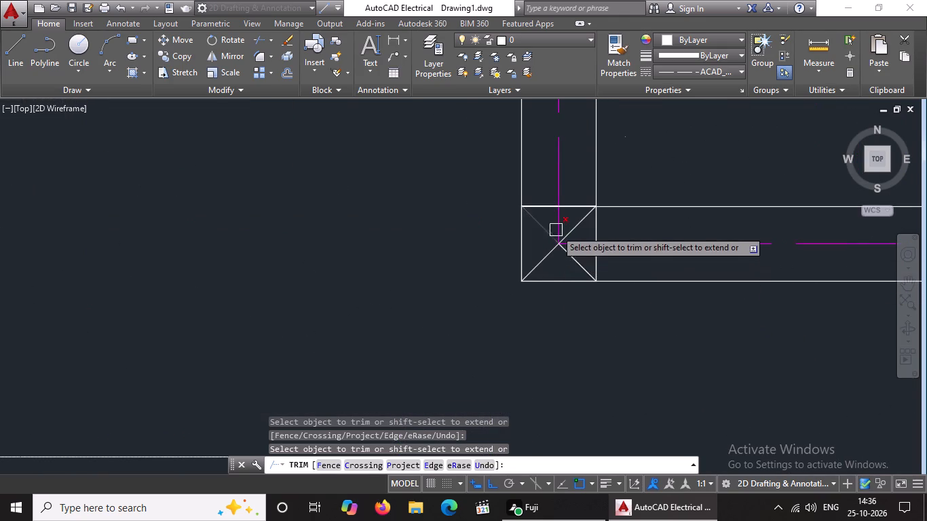
{"action": "scroll", "coordinate": [556, 229], "scroll_direction": "up", "scroll_amount": 3}
{"action": "left_click", "coordinate": [566, 260]}
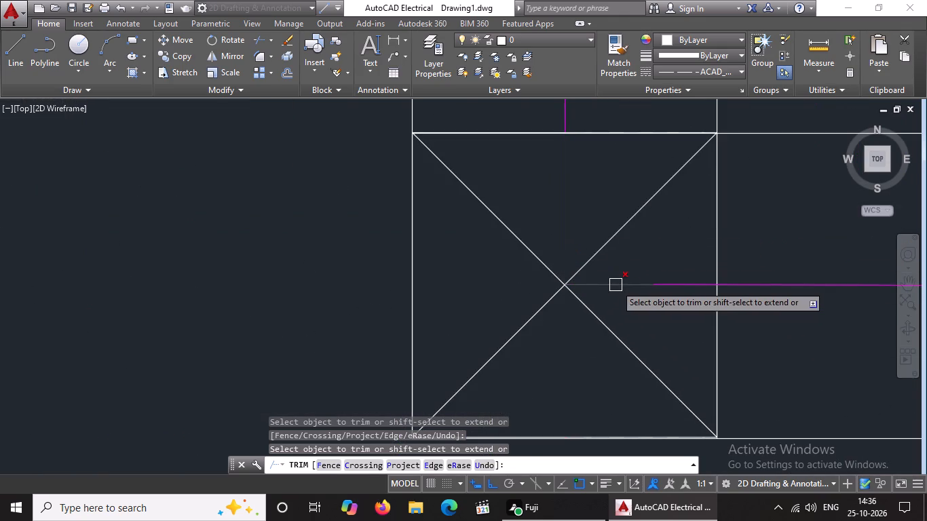
{"action": "left_click", "coordinate": [616, 285]}
{"action": "left_click", "coordinate": [666, 282]}
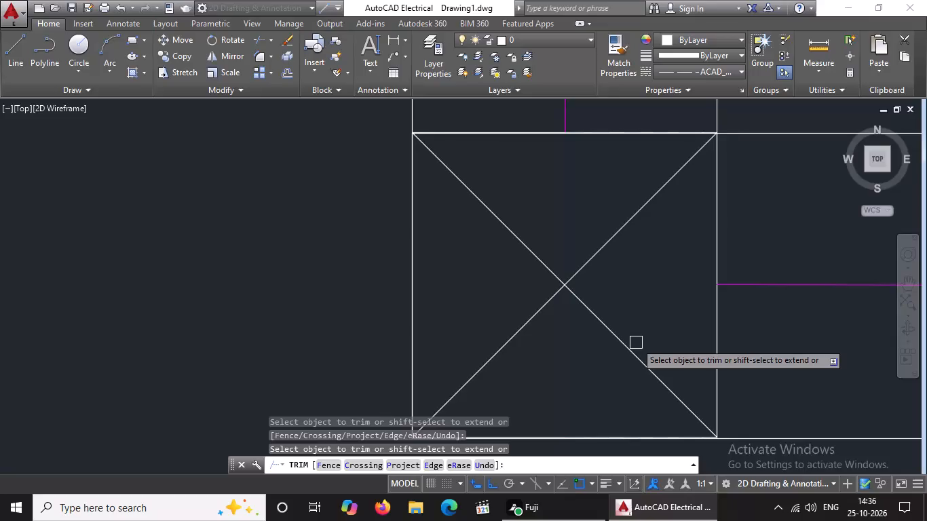
{"action": "key", "text": "Escape"}
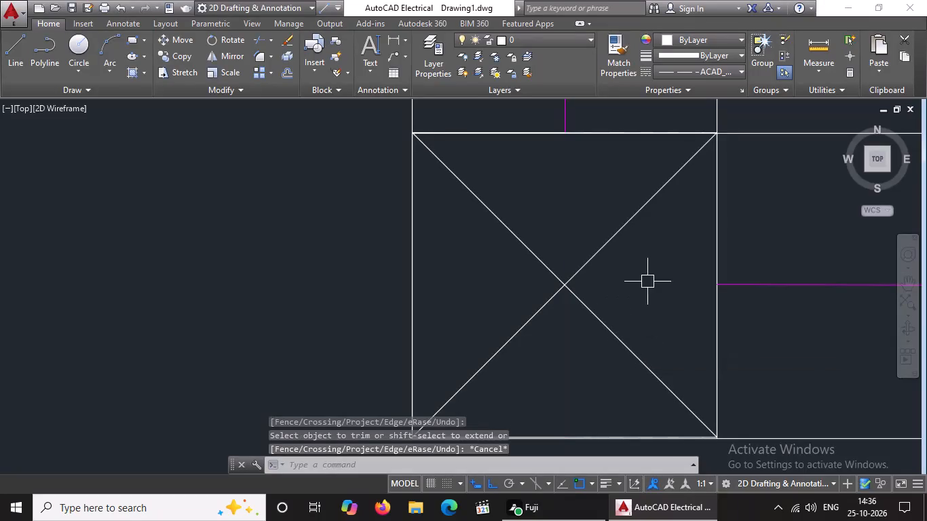
Erase both diagonals from the square at the left end of the upper-right rooms' bottom wall.
{"action": "left_click", "coordinate": [604, 238]}
{"action": "key", "text": "Delete"}
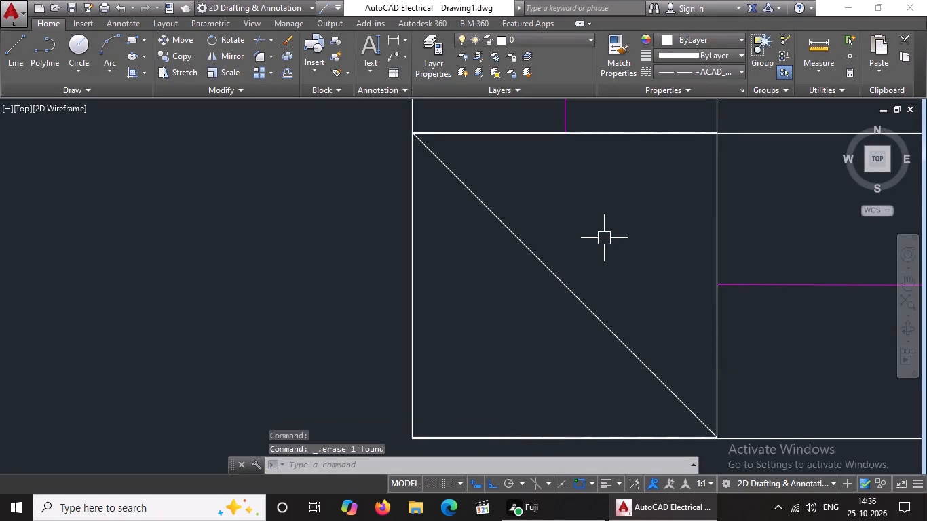
{"action": "left_click", "coordinate": [575, 286]}
{"action": "key", "text": "Delete"}
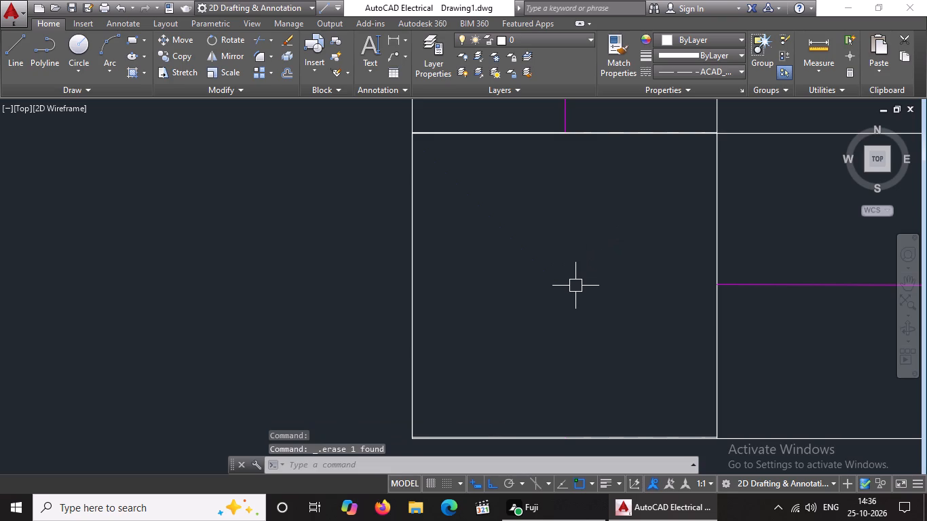
Erase both diagonals from the middle square on the upper-right rooms' bottom wall, below the wall dividing the two rooms.
{"action": "scroll", "coordinate": [510, 286], "scroll_direction": "down", "scroll_amount": 4}
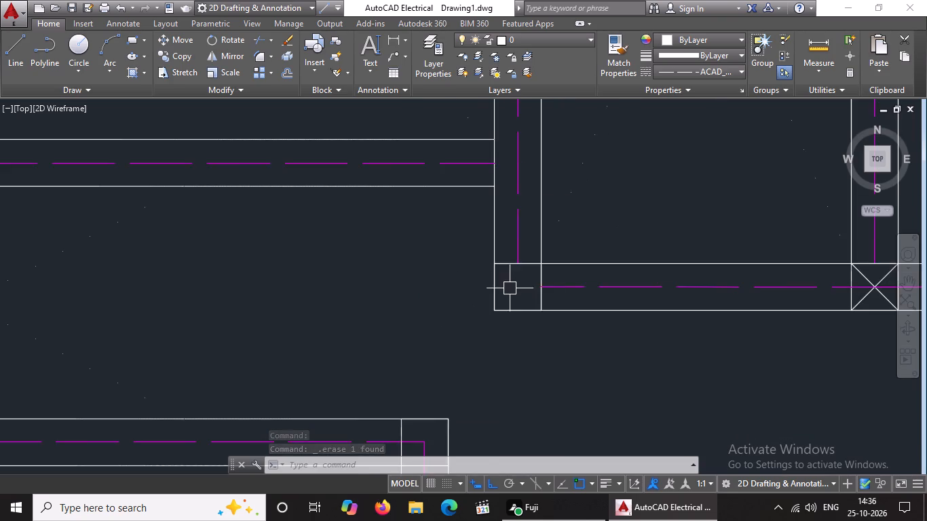
{"action": "scroll", "coordinate": [518, 286], "scroll_direction": "down", "scroll_amount": 2}
{"action": "scroll", "coordinate": [702, 288], "scroll_direction": "up", "scroll_amount": 3}
{"action": "left_click", "coordinate": [493, 260]}
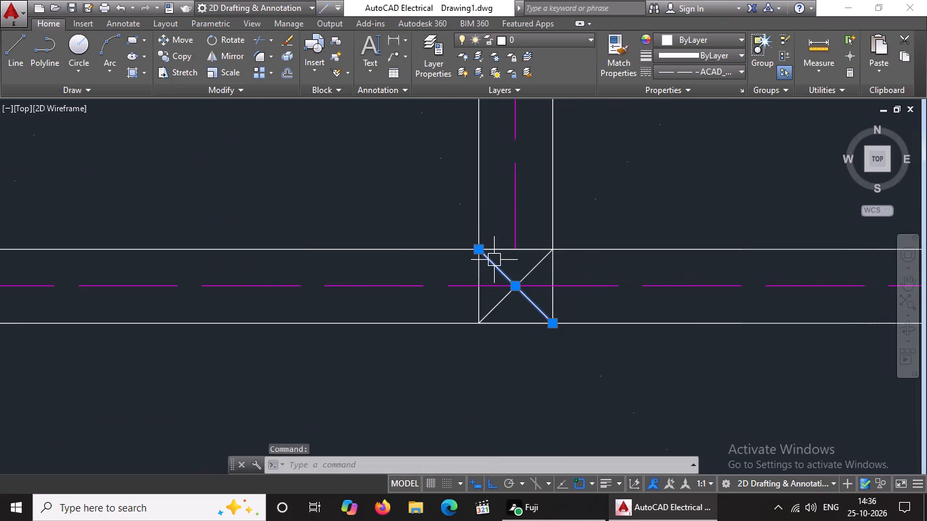
{"action": "key", "text": "Delete"}
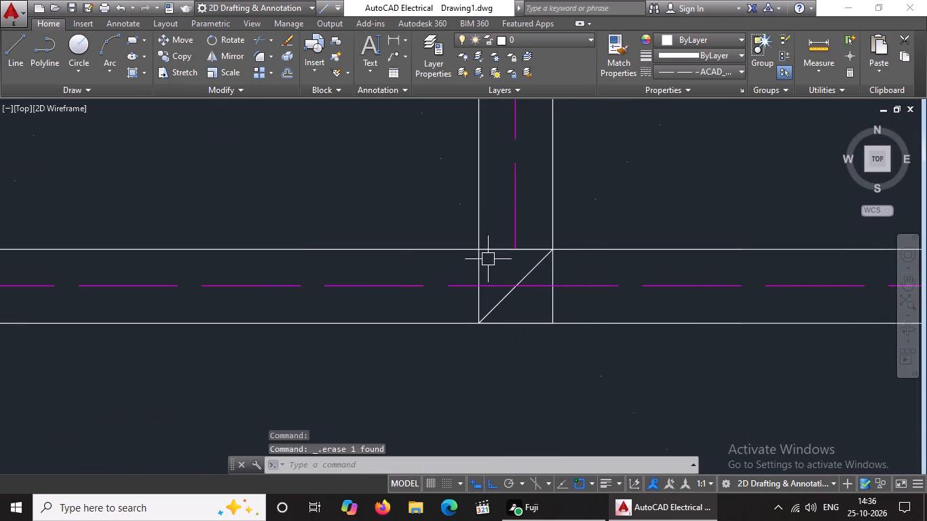
{"action": "left_click", "coordinate": [529, 269]}
{"action": "key", "text": "Delete"}
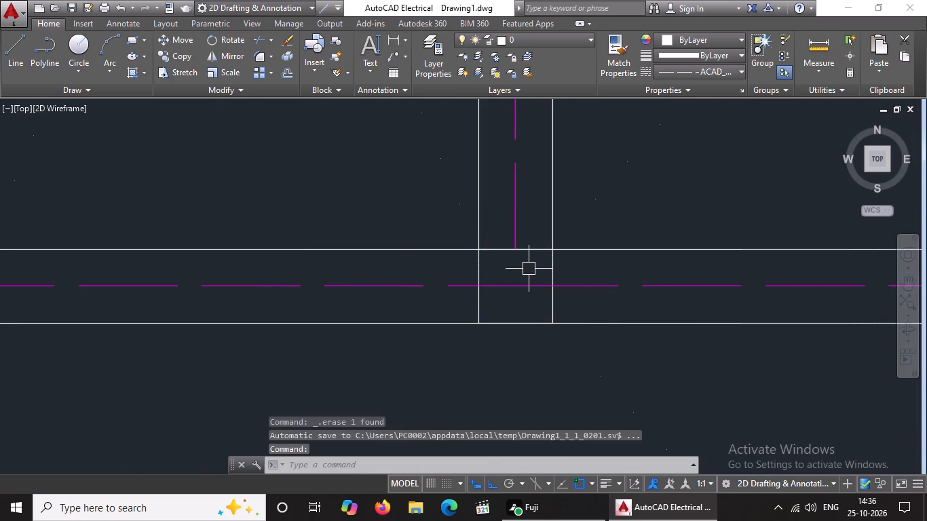
Trim the horizontal centerline inside the middle square of the upper-right rooms' bottom wall, using all objects as cutting edges.
{"action": "type", "text": "TR"}
{"action": "key", "text": "Return"}
{"action": "key", "text": "Return"}
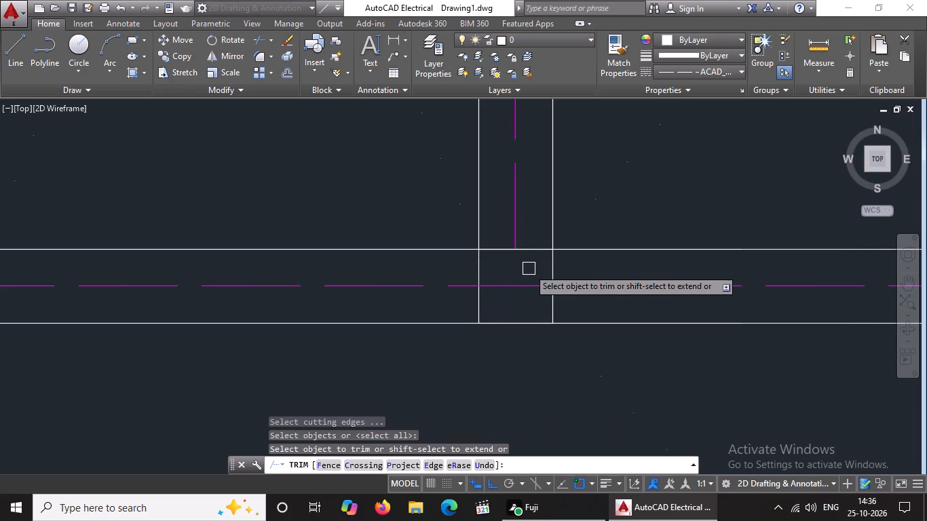
{"action": "left_click", "coordinate": [542, 288]}
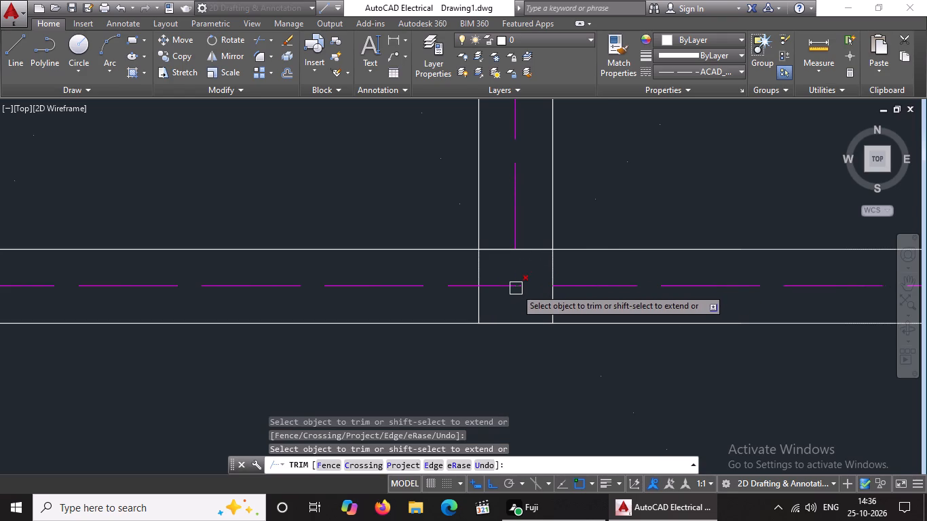
{"action": "scroll", "coordinate": [523, 285], "scroll_direction": "up", "scroll_amount": 1}
{"action": "left_click", "coordinate": [518, 286]}
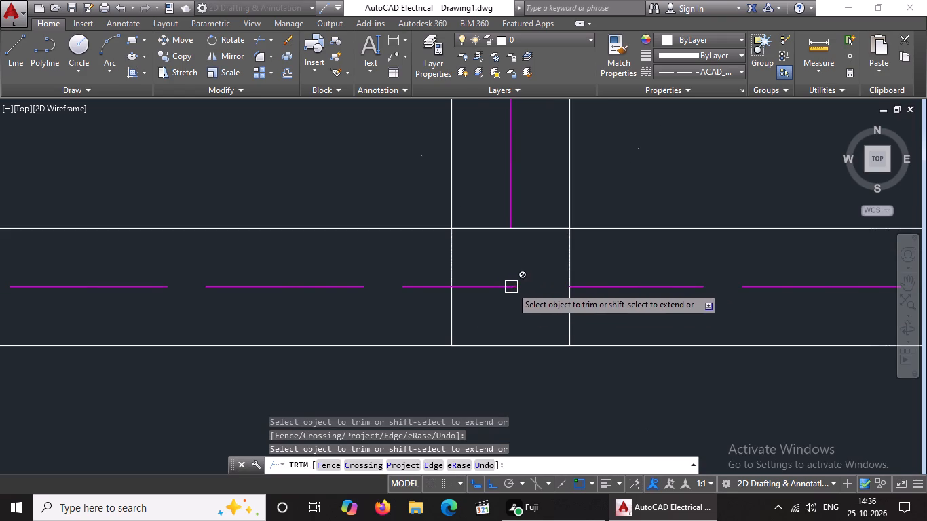
{"action": "left_click", "coordinate": [511, 287]}
{"action": "left_click", "coordinate": [467, 284]}
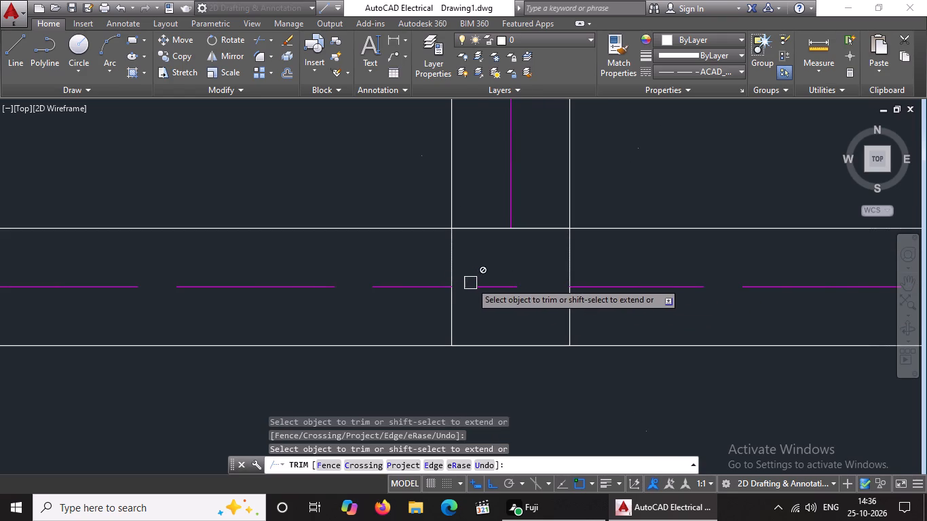
{"action": "left_click", "coordinate": [482, 284]}
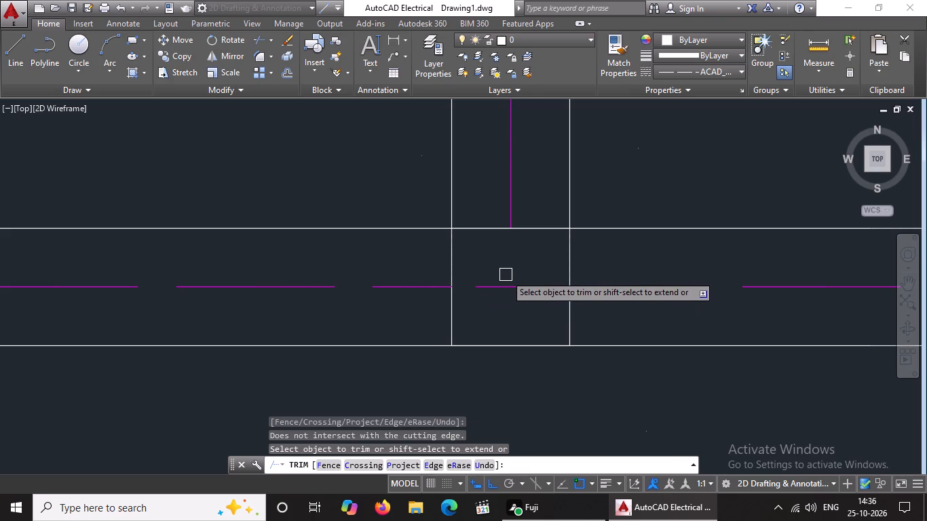
{"action": "key", "text": "Escape"}
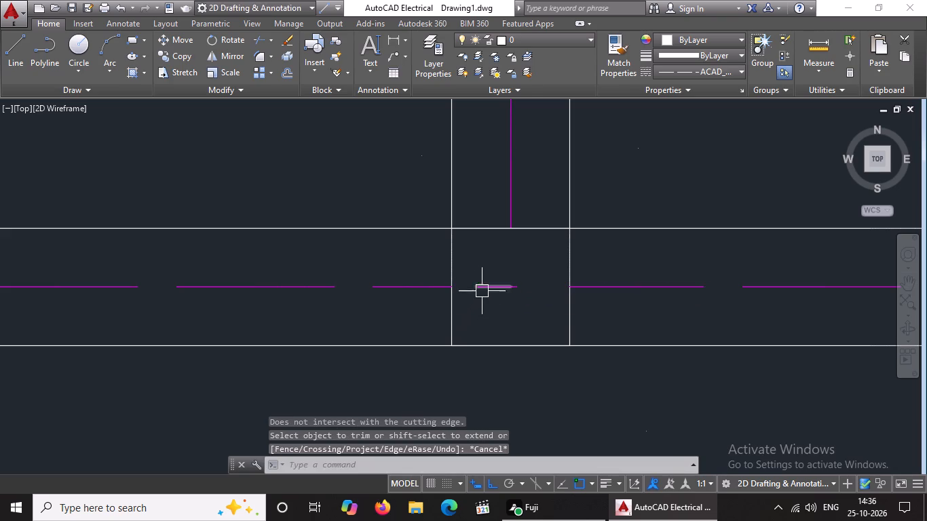
Erase the two leftover centerline fragments inside the middle square of the upper-right rooms' bottom wall.
{"action": "left_click", "coordinate": [488, 287]}
{"action": "key", "text": "Delete"}
{"action": "key", "text": "End"}
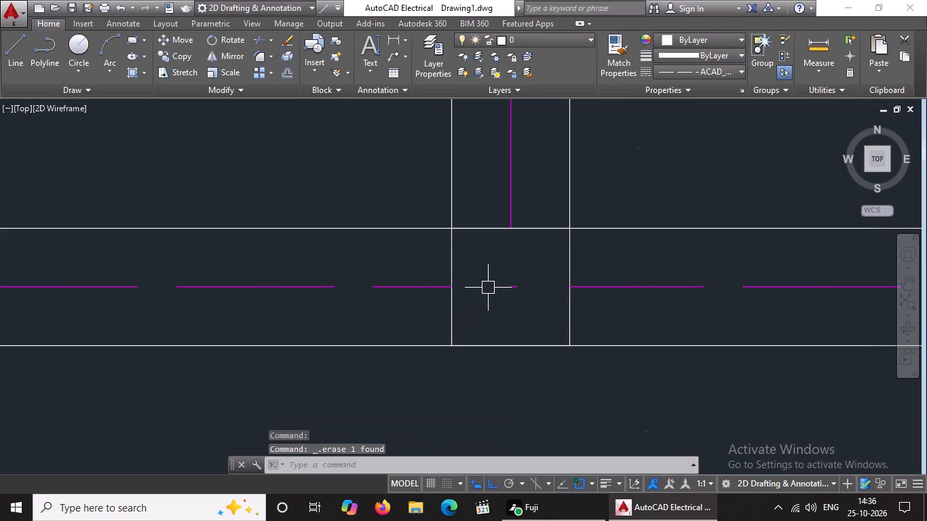
{"action": "left_click", "coordinate": [487, 278]}
{"action": "left_click", "coordinate": [531, 295]}
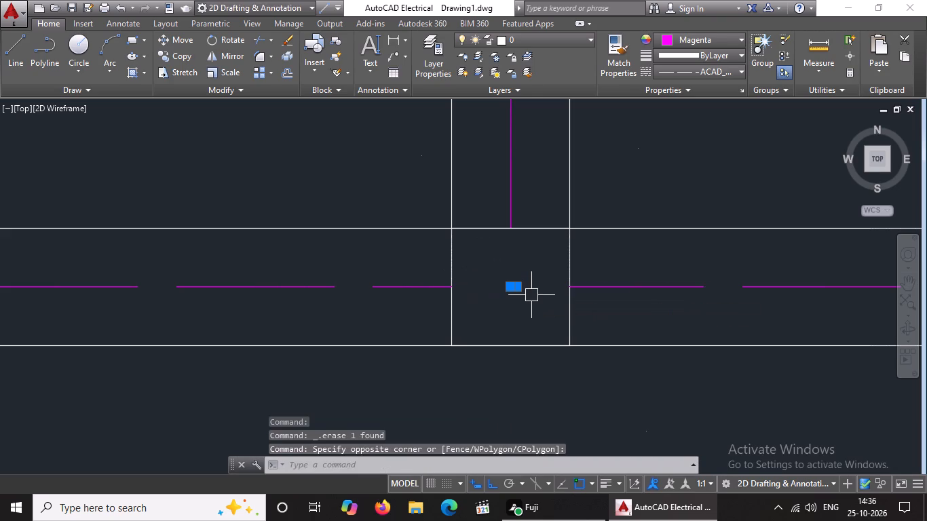
{"action": "key", "text": "Delete"}
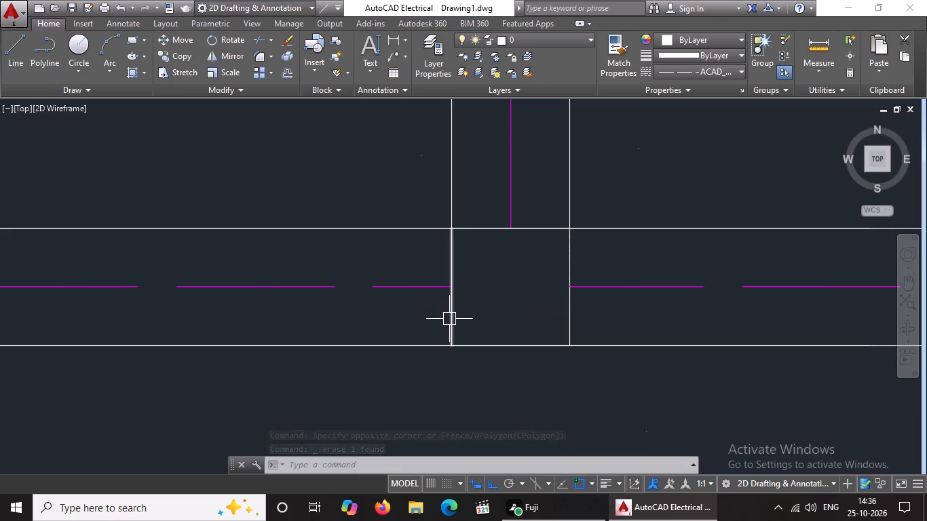
Erase both diagonals from the square where the upper-right rooms' bottom wall meets the right outer wall.
{"action": "scroll", "coordinate": [450, 320], "scroll_direction": "down", "scroll_amount": 2}
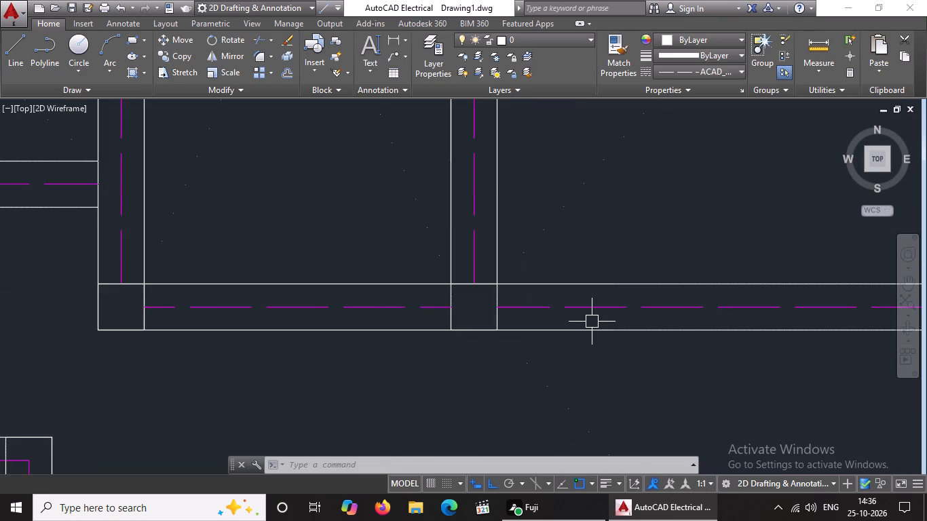
{"action": "scroll", "coordinate": [590, 322], "scroll_direction": "down", "scroll_amount": 2}
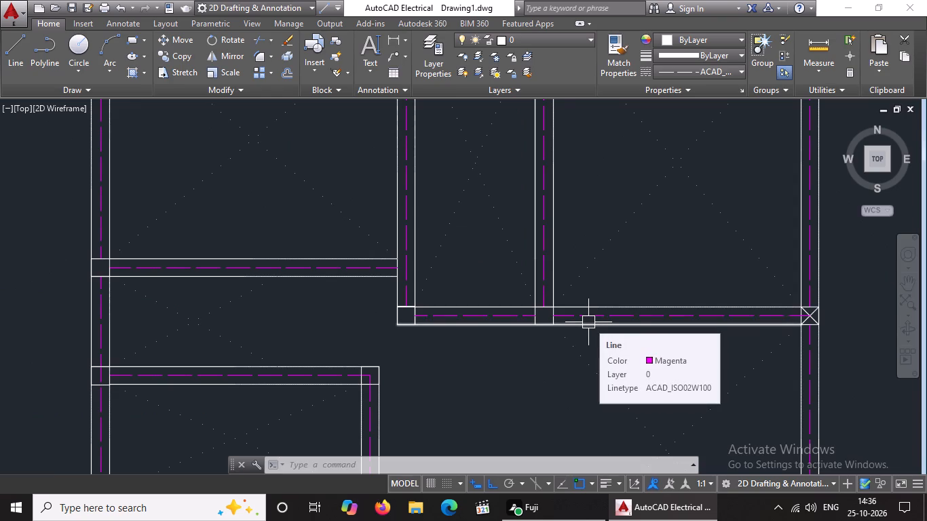
{"action": "scroll", "coordinate": [827, 313], "scroll_direction": "up", "scroll_amount": 2}
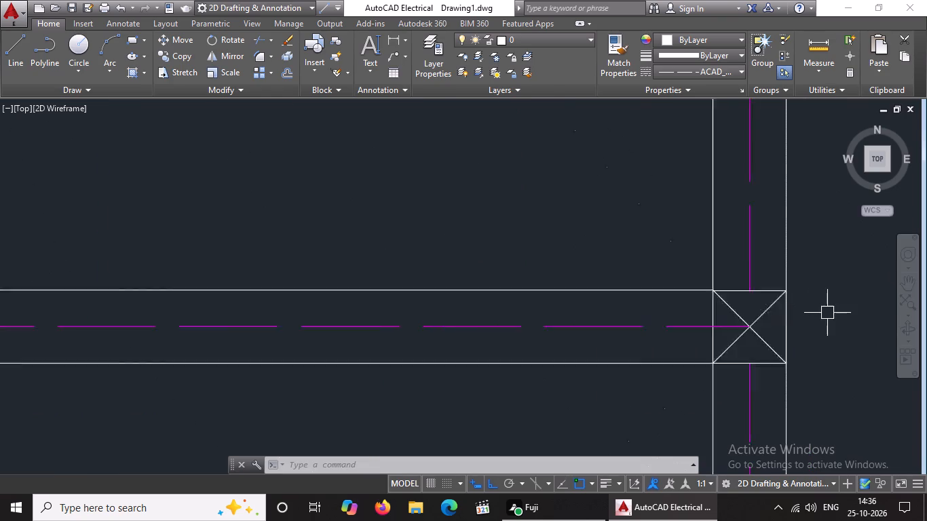
{"action": "scroll", "coordinate": [827, 313], "scroll_direction": "up", "scroll_amount": 2}
{"action": "left_click", "coordinate": [675, 317]}
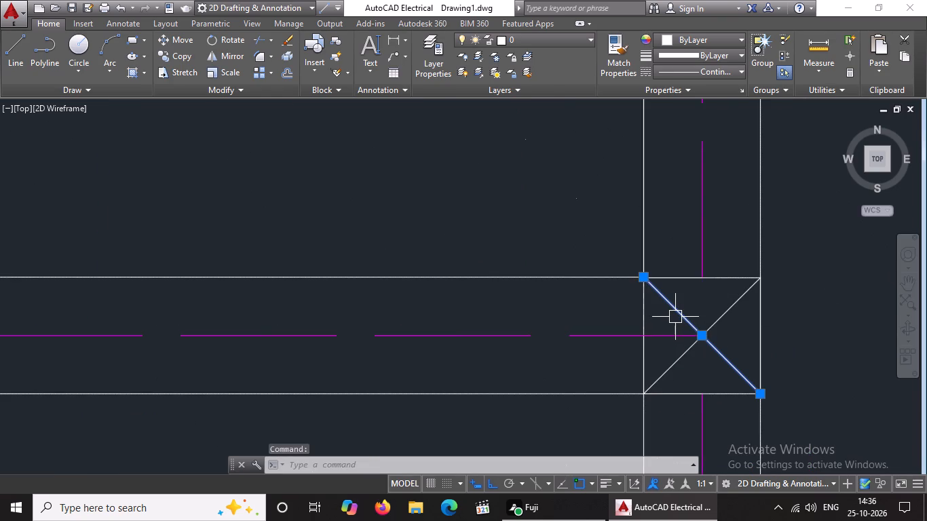
{"action": "key", "text": "Delete"}
{"action": "left_click", "coordinate": [724, 321]}
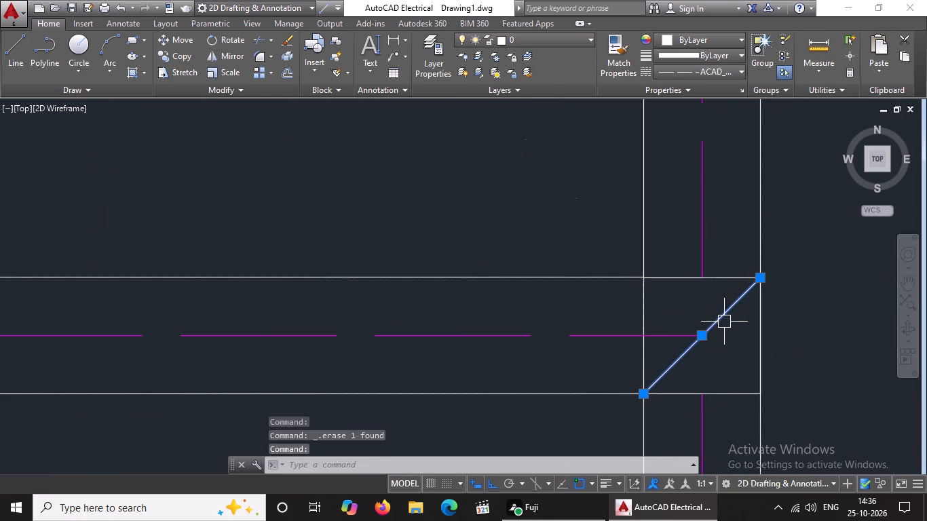
{"action": "key", "text": "Delete"}
Trim the horizontal centerline inside the square where the upper-right rooms' bottom wall meets the right outer wall.
{"action": "type", "text": "TR"}
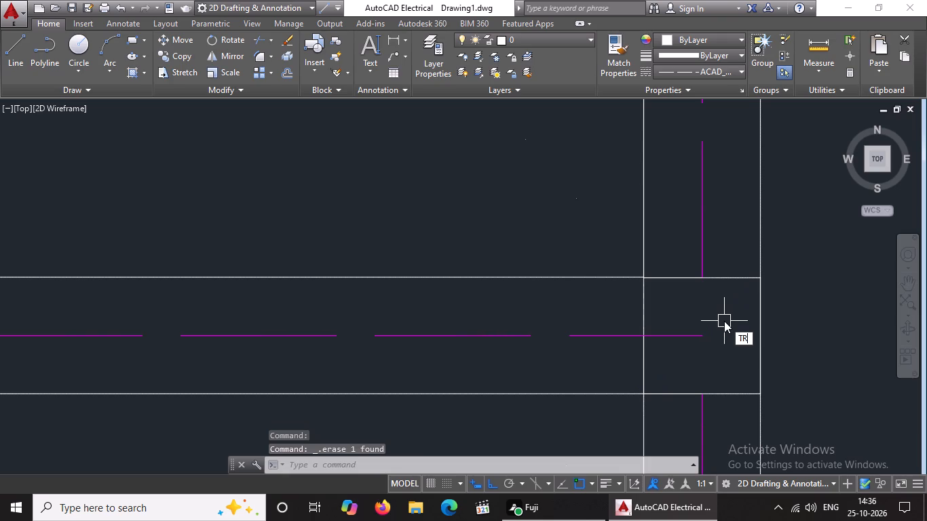
{"action": "key", "text": "Return"}
{"action": "key", "text": "Return"}
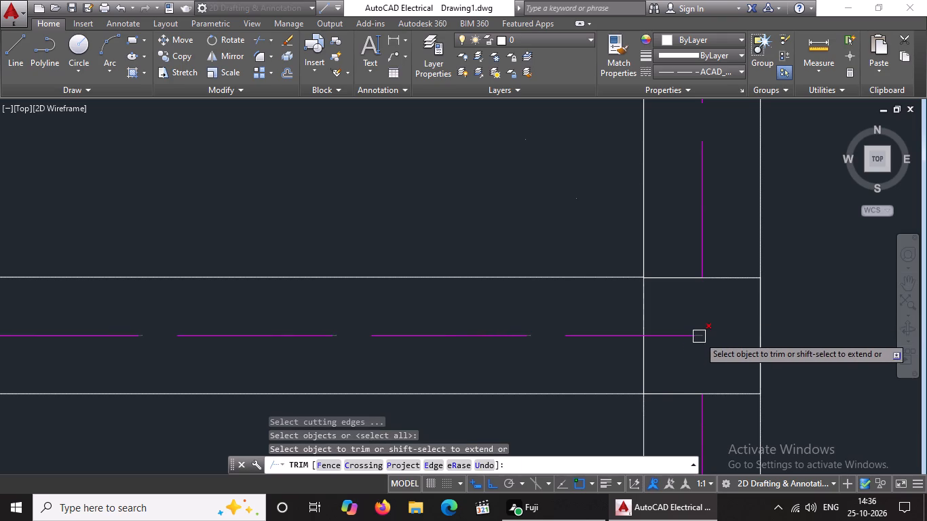
{"action": "left_click", "coordinate": [699, 336]}
{"action": "left_click", "coordinate": [688, 339]}
Trim the horizontal and vertical centerline ends inside the top-right corner square of the small middle-left room.
{"action": "scroll", "coordinate": [689, 340], "scroll_direction": "down", "scroll_amount": 6}
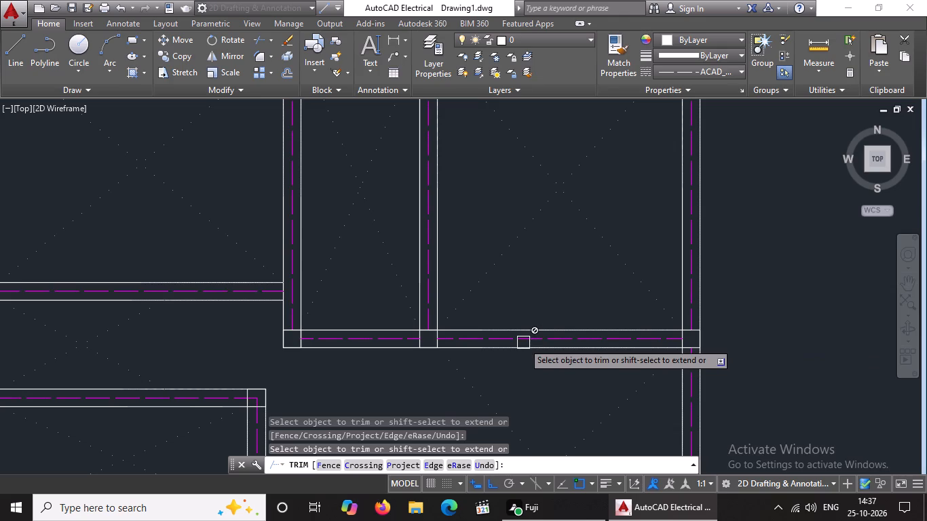
{"action": "scroll", "coordinate": [631, 313], "scroll_direction": "down", "scroll_amount": 3}
{"action": "scroll", "coordinate": [513, 362], "scroll_direction": "up", "scroll_amount": 1}
{"action": "scroll", "coordinate": [605, 311], "scroll_direction": "up", "scroll_amount": 2}
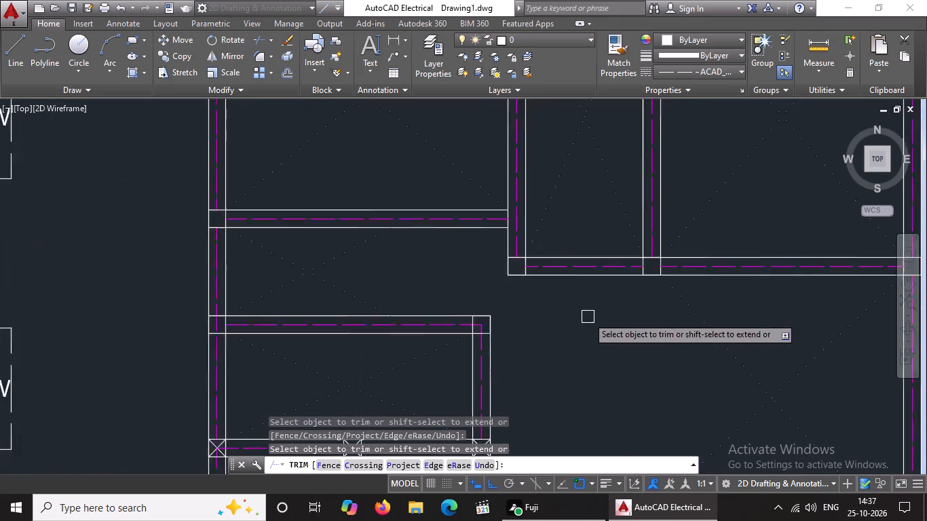
{"action": "scroll", "coordinate": [586, 317], "scroll_direction": "up", "scroll_amount": 1}
{"action": "scroll", "coordinate": [430, 330], "scroll_direction": "up", "scroll_amount": 3}
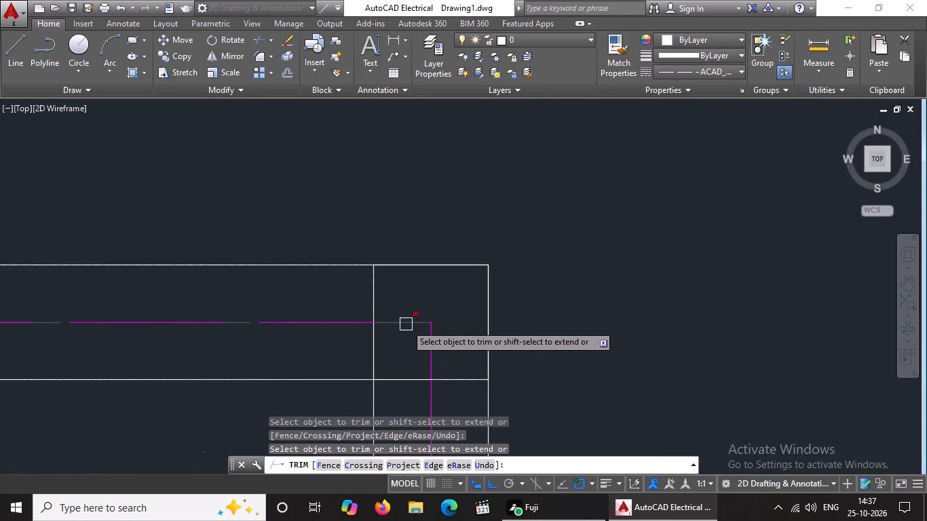
{"action": "left_click_drag", "start_coordinate": [398, 326], "coordinate": [404, 326]}
{"action": "left_click", "coordinate": [428, 329]}
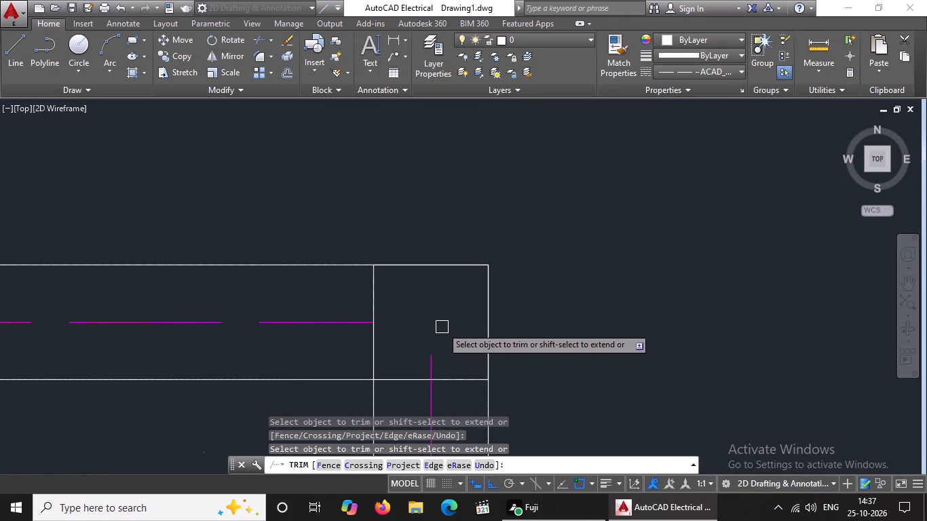
{"action": "left_click", "coordinate": [430, 364]}
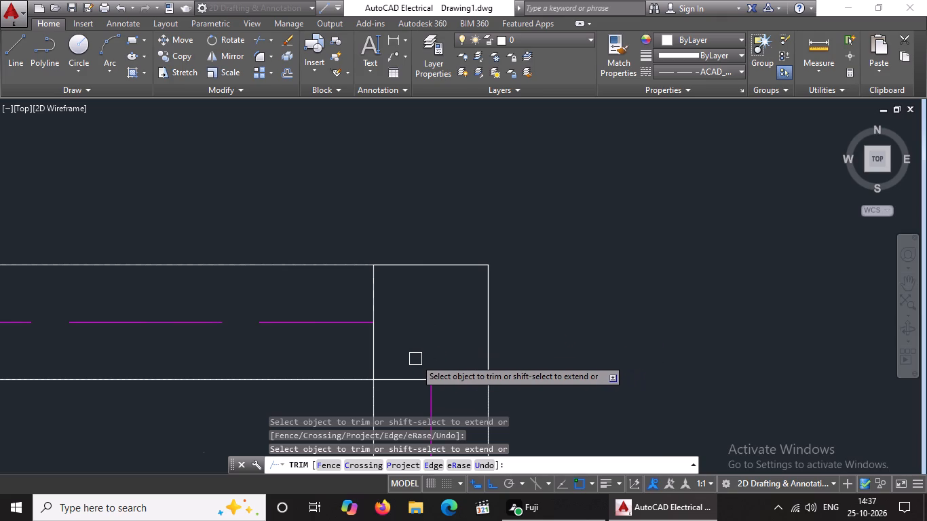
Clear the vertical centerline from the square at the left end of the small middle-left room's top wall, trimming it and erasing the remnant.
{"action": "scroll", "coordinate": [415, 355], "scroll_direction": "down", "scroll_amount": 3}
{"action": "scroll", "coordinate": [318, 339], "scroll_direction": "down", "scroll_amount": 2}
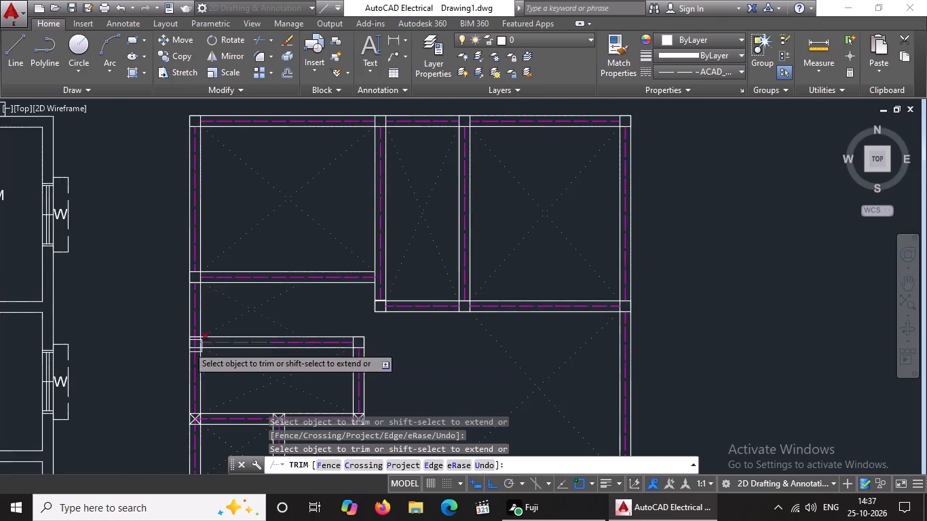
{"action": "scroll", "coordinate": [179, 346], "scroll_direction": "up", "scroll_amount": 4}
{"action": "left_click", "coordinate": [215, 355]}
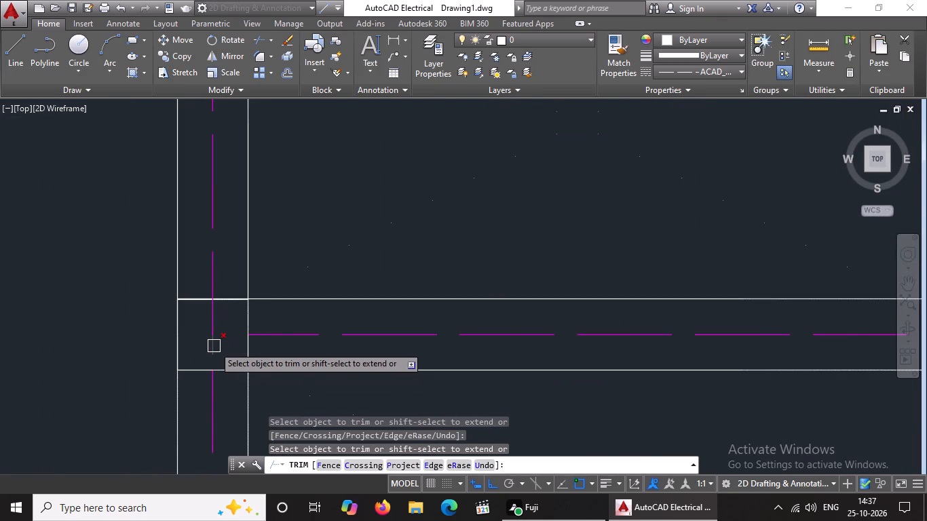
{"action": "left_click", "coordinate": [212, 339]}
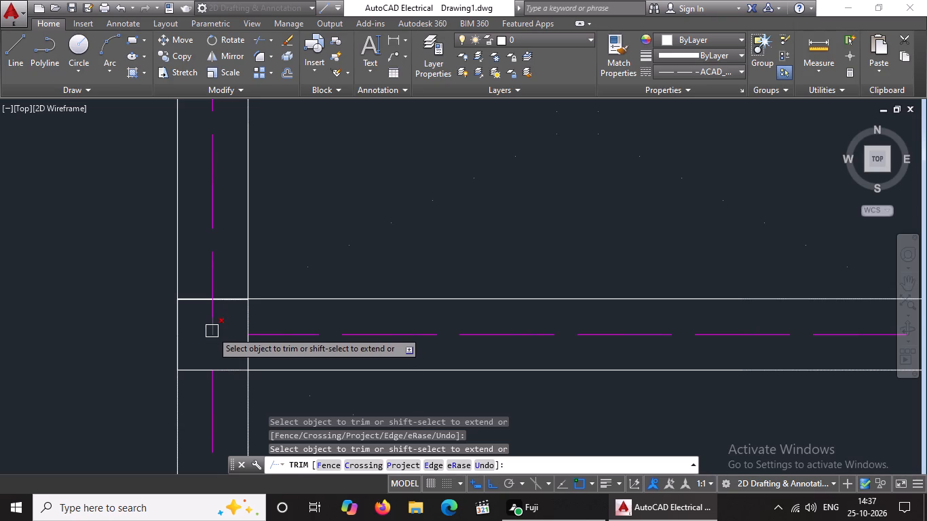
{"action": "left_click", "coordinate": [212, 331]}
{"action": "left_click", "coordinate": [214, 311]}
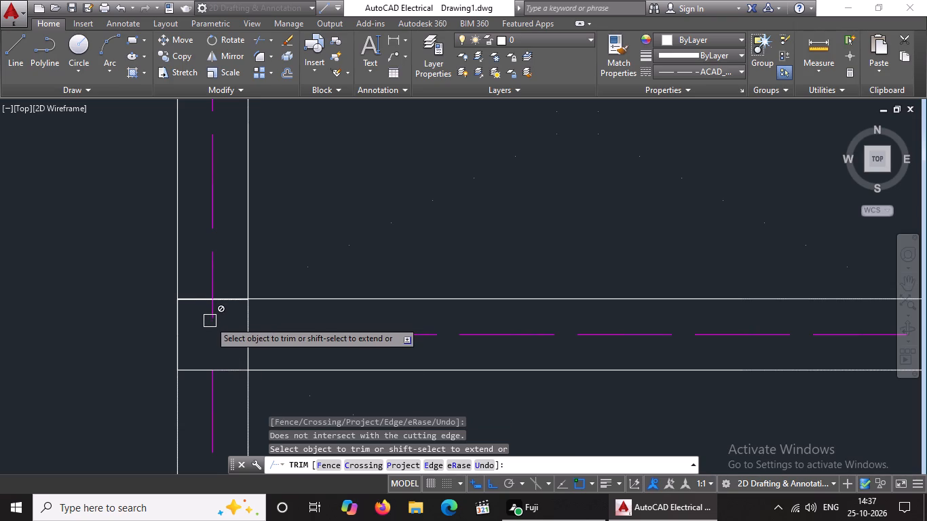
{"action": "left_click", "coordinate": [209, 320]}
{"action": "left_click", "coordinate": [214, 313]}
{"action": "key", "text": "Escape"}
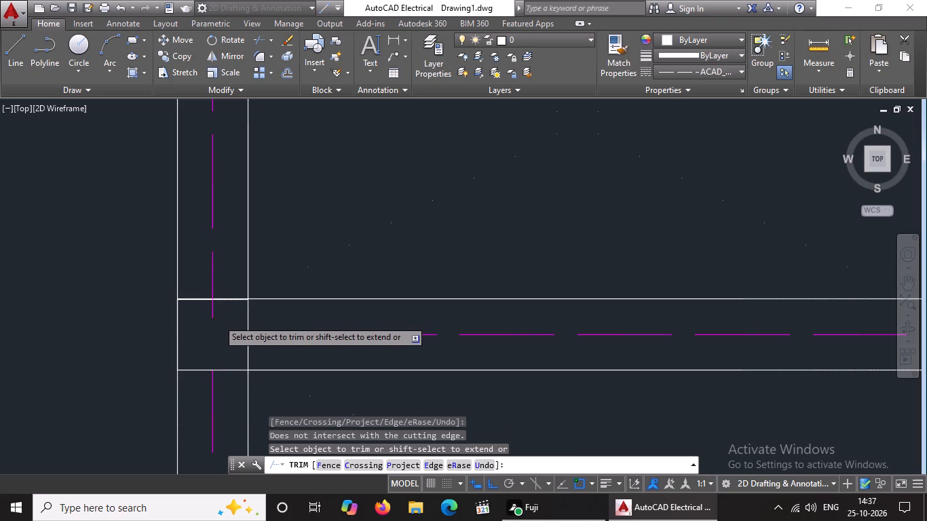
{"action": "left_click", "coordinate": [217, 320]}
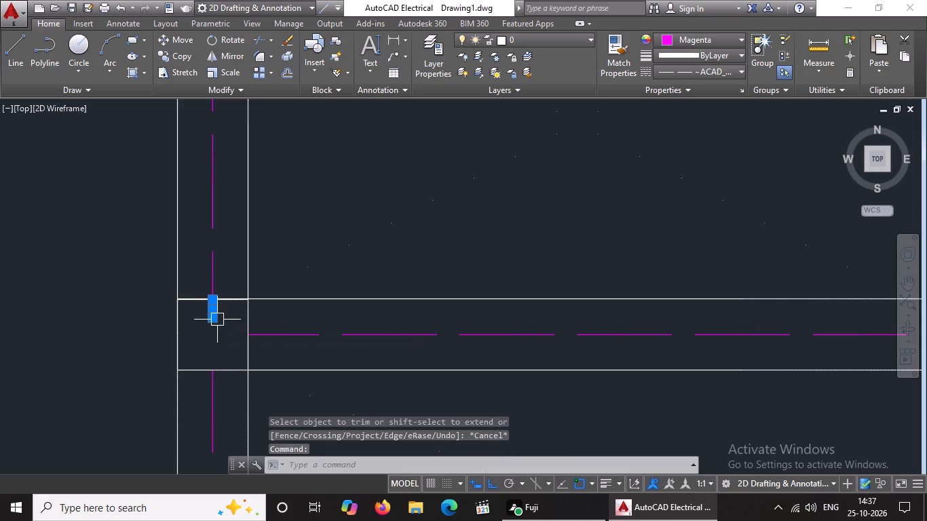
{"action": "key", "text": "Delete"}
Erase both diagonals from the square at the left end of the small middle-left room's bottom wall.
{"action": "scroll", "coordinate": [200, 331], "scroll_direction": "down", "scroll_amount": 5}
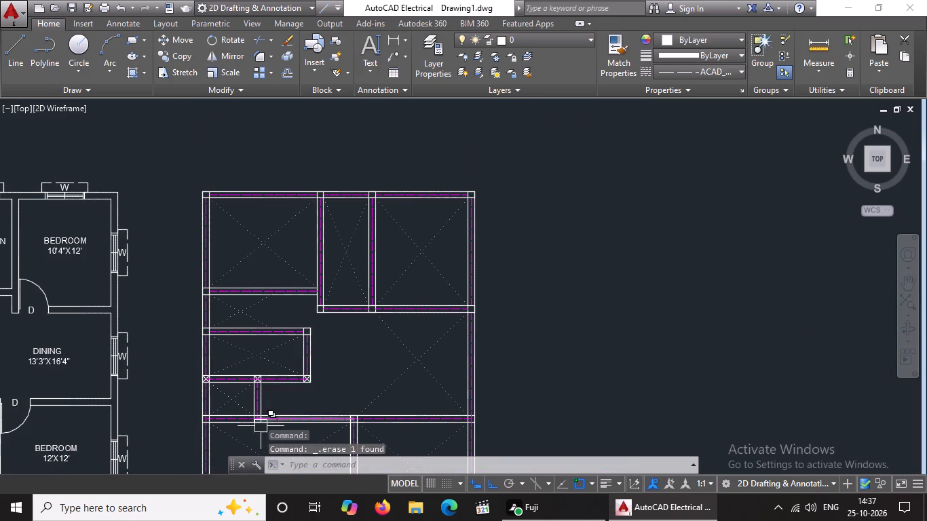
{"action": "scroll", "coordinate": [206, 391], "scroll_direction": "up", "scroll_amount": 5}
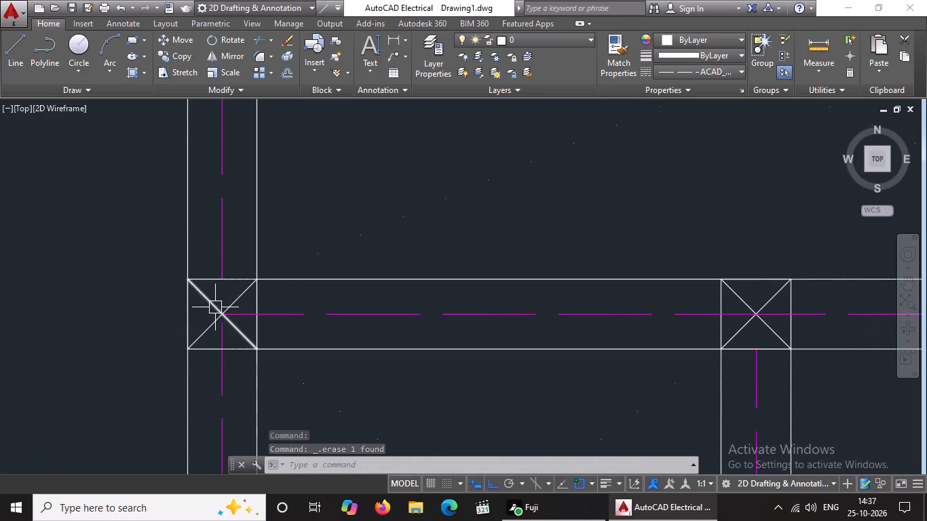
{"action": "left_click", "coordinate": [215, 306]}
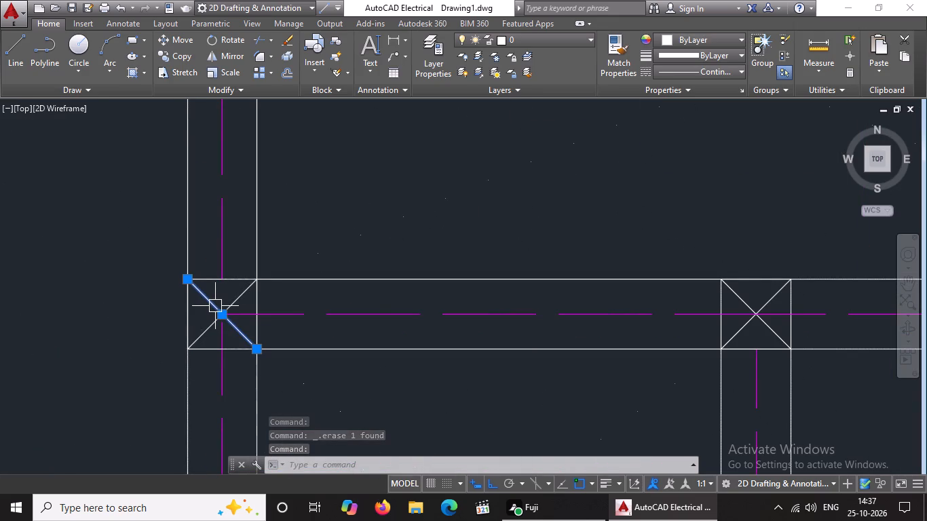
{"action": "key", "text": "Delete"}
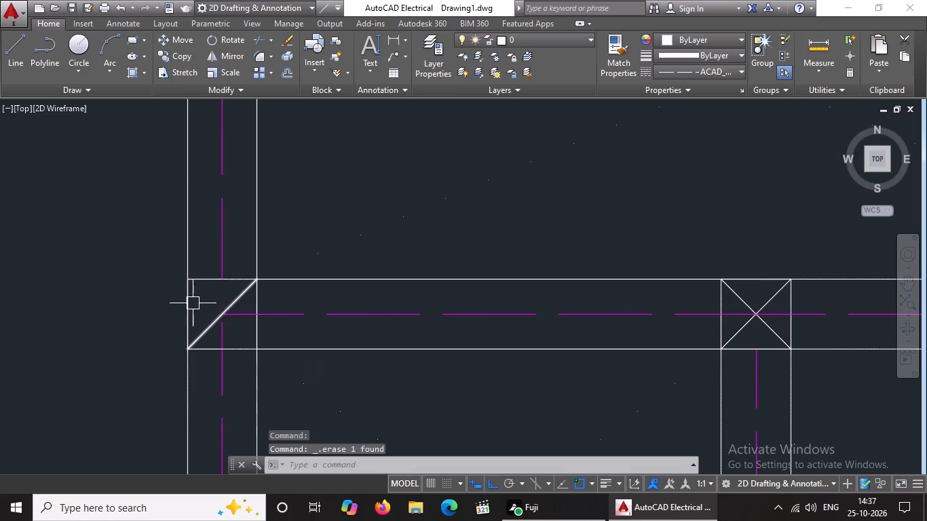
{"action": "left_click", "coordinate": [193, 336]}
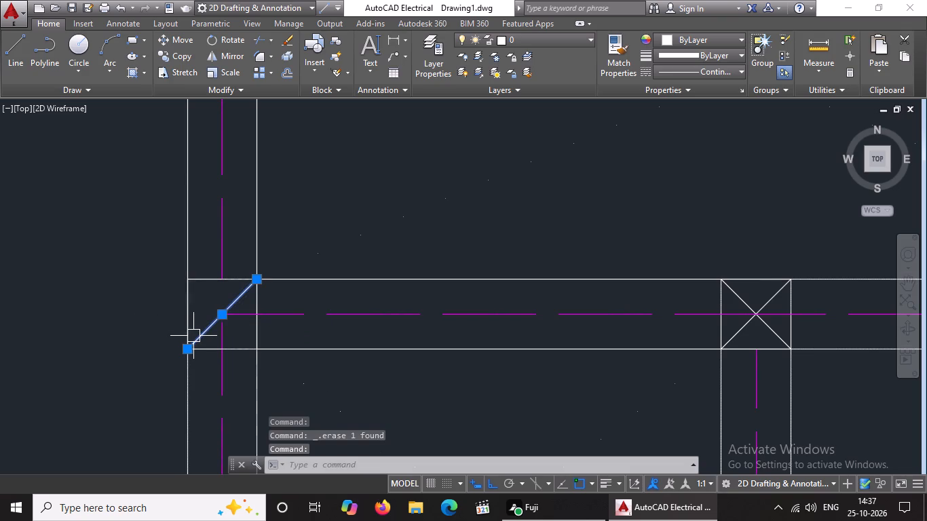
{"action": "key", "text": "Delete"}
Trim the vertical and horizontal centerline ends inside the square at the left end of the small middle-left room's bottom wall.
{"action": "type", "text": "TR"}
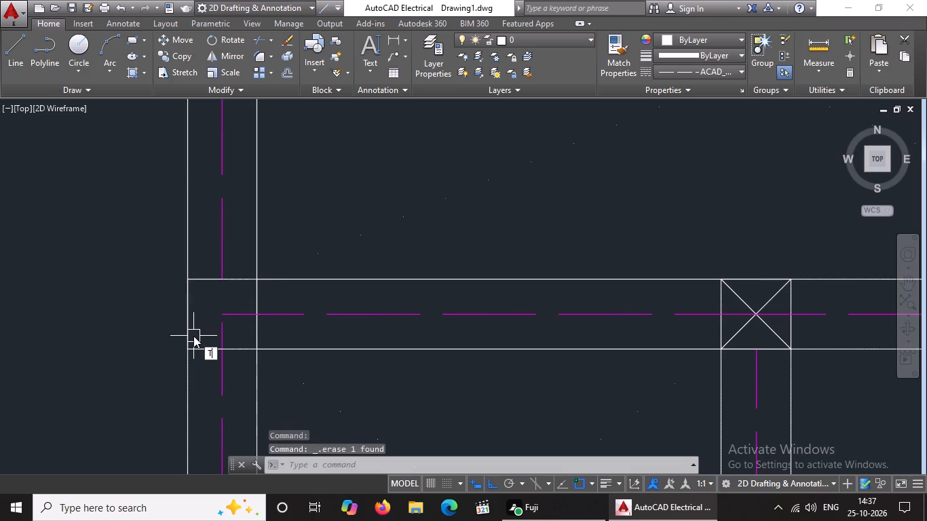
{"action": "key", "text": "Return"}
{"action": "key", "text": "Return"}
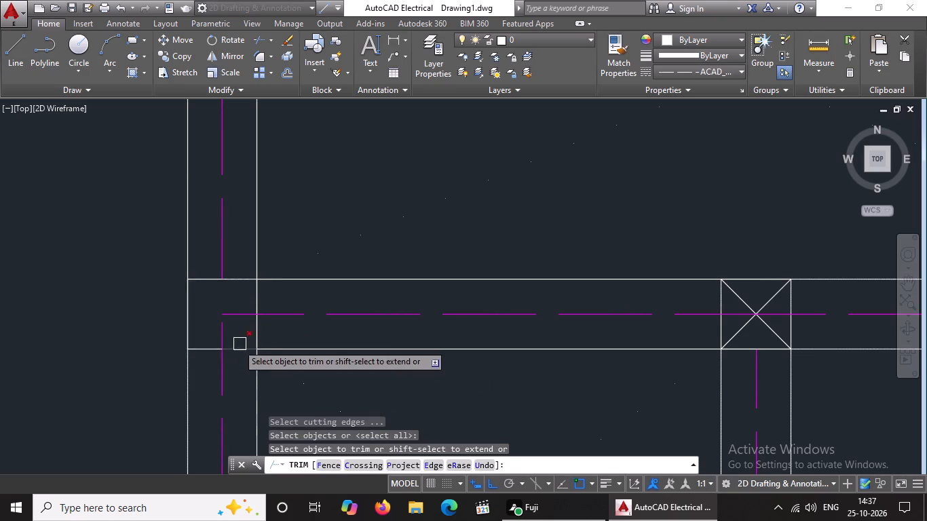
{"action": "left_click", "coordinate": [222, 339]}
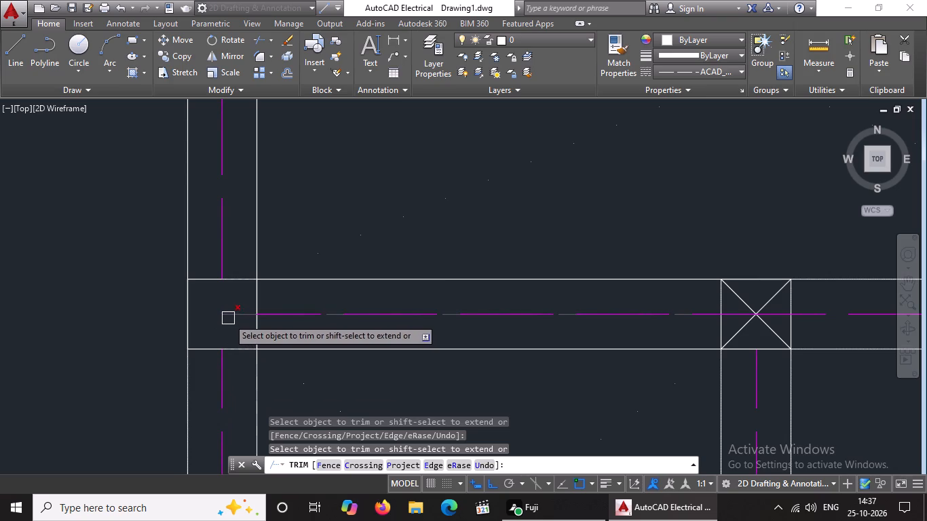
{"action": "left_click", "coordinate": [228, 318]}
Trim the horizontal centerlines inside the square where the short partition meets the small middle-left room's bottom wall.
{"action": "scroll", "coordinate": [806, 301], "scroll_direction": "up", "scroll_amount": 2}
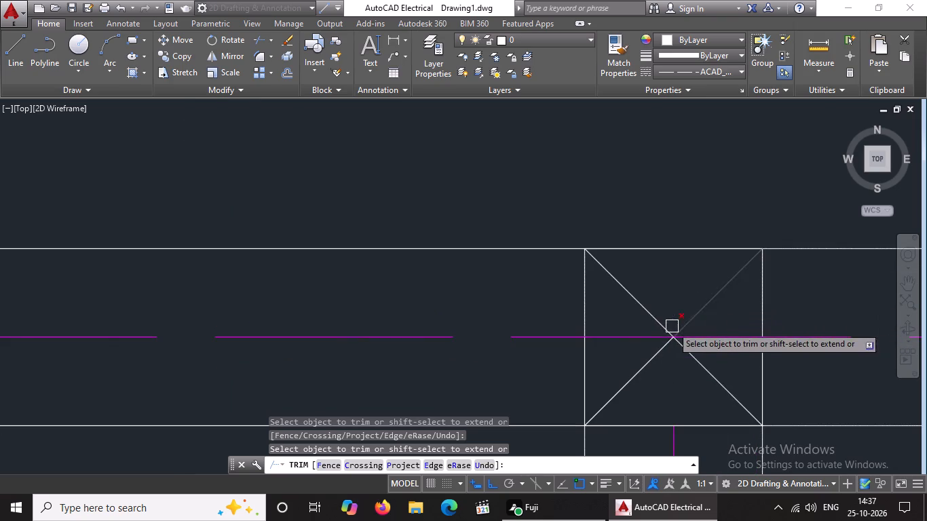
{"action": "left_click", "coordinate": [651, 336]}
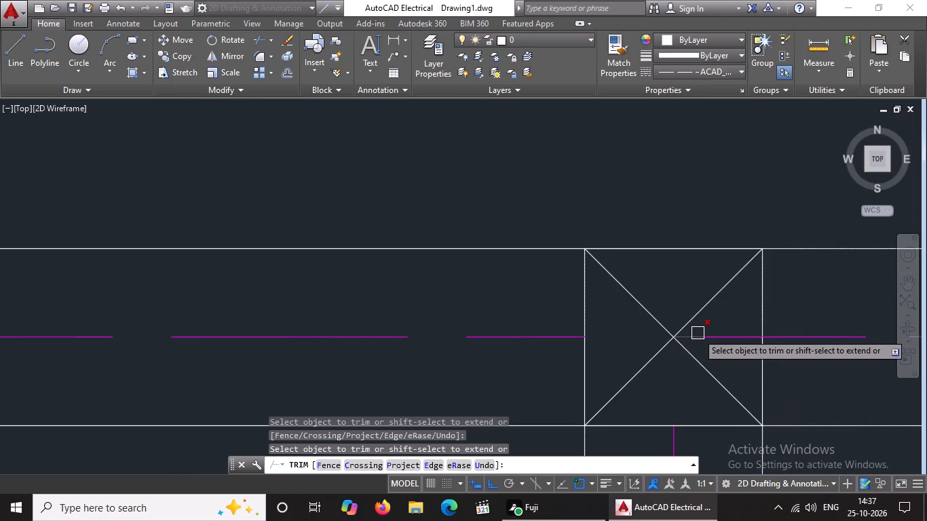
{"action": "left_click", "coordinate": [698, 333]}
{"action": "left_click", "coordinate": [721, 336]}
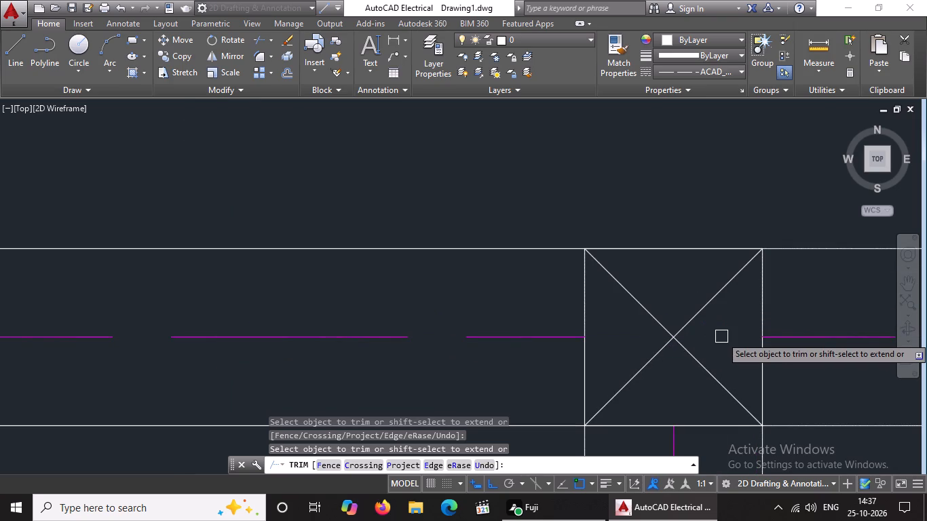
{"action": "key", "text": "Escape"}
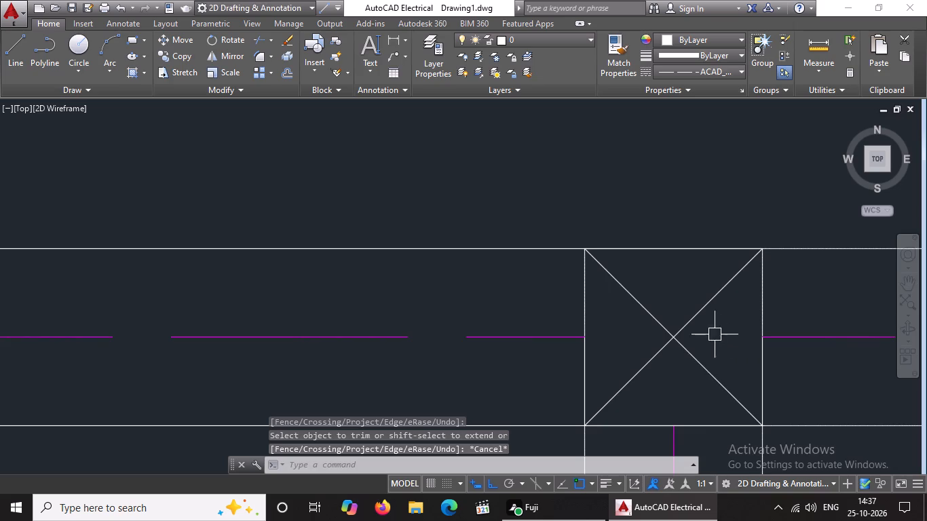
Erase both diagonals from the square where the short partition meets the small middle-left room's bottom wall.
{"action": "left_click", "coordinate": [718, 391]}
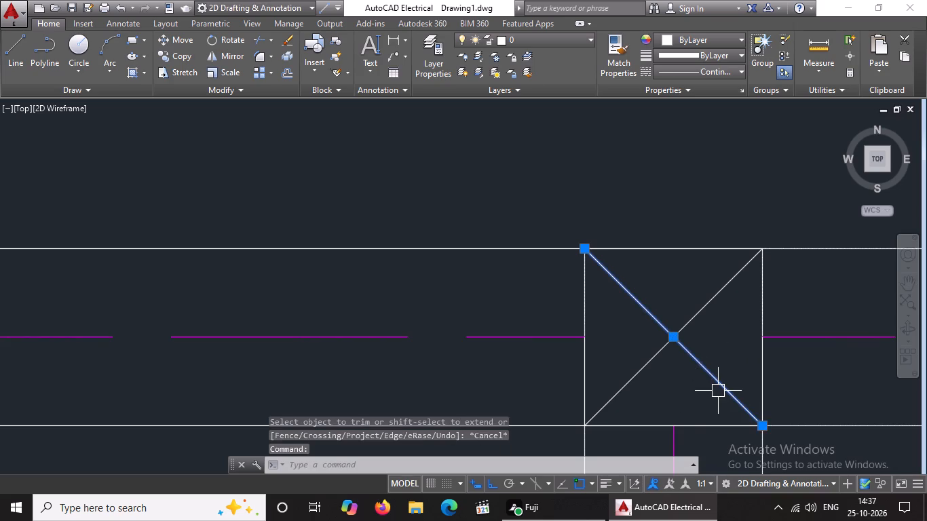
{"action": "key", "text": "Delete"}
{"action": "left_click", "coordinate": [662, 351]}
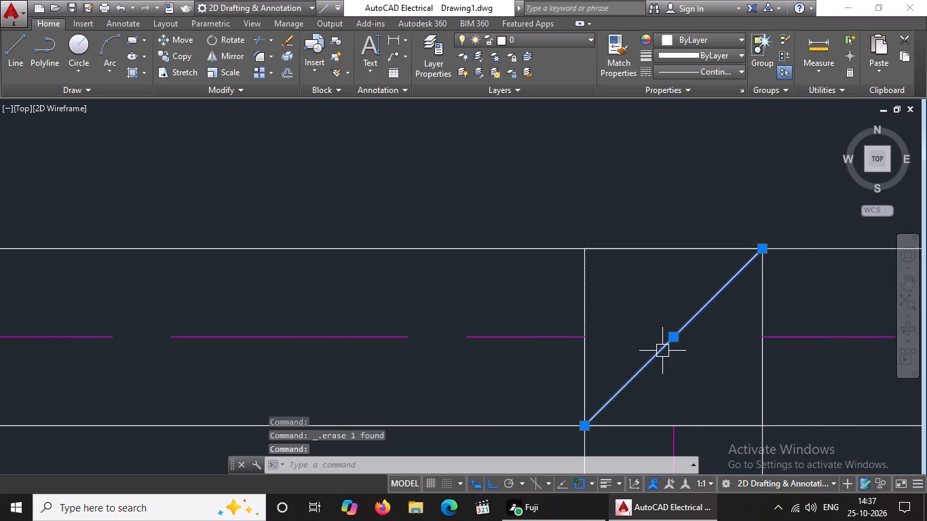
{"action": "key", "text": "Delete"}
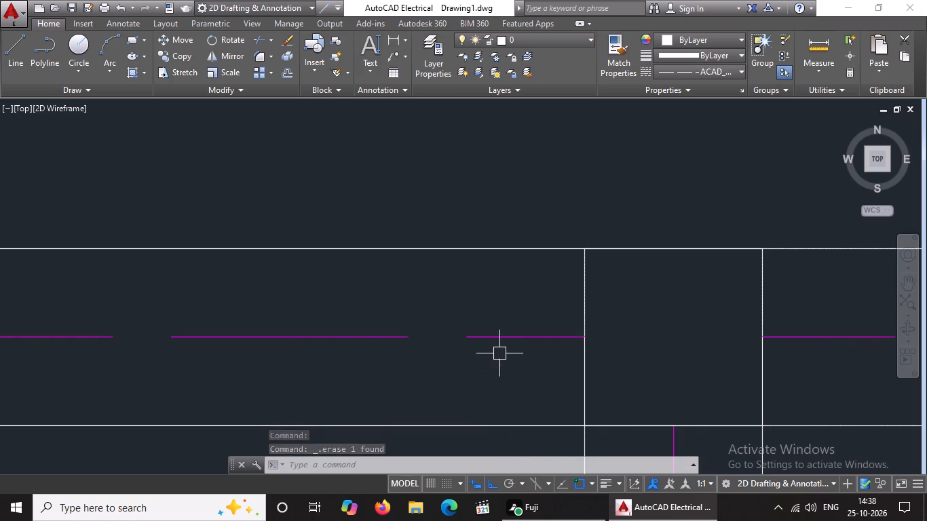
Erase both diagonals from the bottom-right corner square of the small middle-left room.
{"action": "scroll", "coordinate": [499, 353], "scroll_direction": "down", "scroll_amount": 6}
{"action": "scroll", "coordinate": [598, 366], "scroll_direction": "up", "scroll_amount": 3}
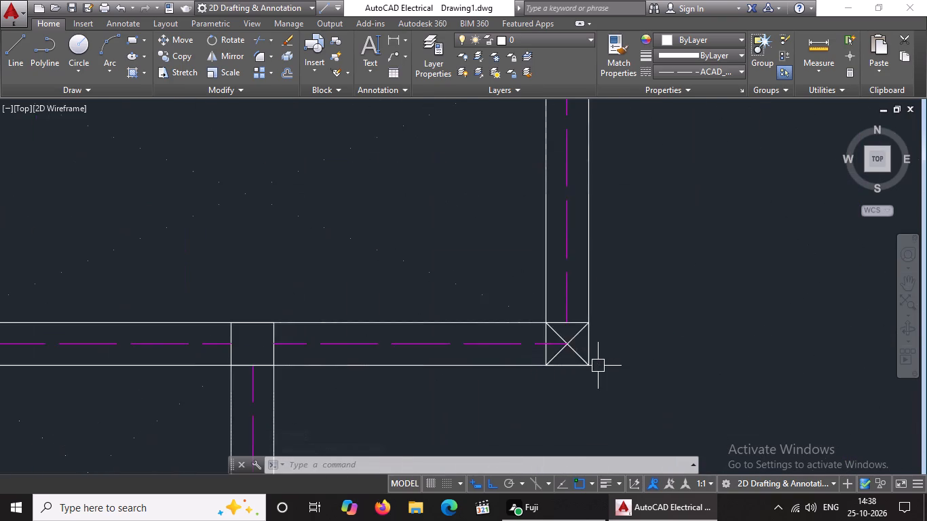
{"action": "scroll", "coordinate": [553, 342], "scroll_direction": "up", "scroll_amount": 3}
{"action": "left_click", "coordinate": [592, 335]}
{"action": "key", "text": "Delete"}
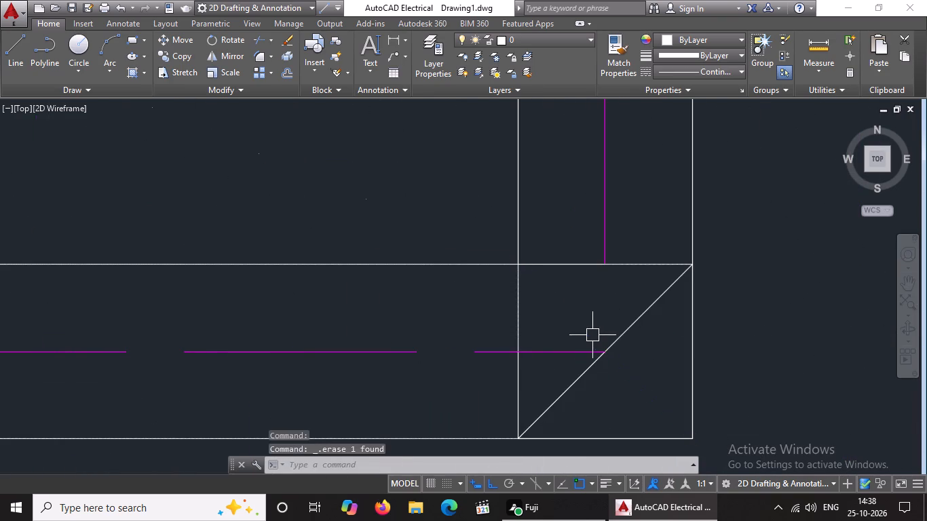
{"action": "left_click", "coordinate": [634, 322]}
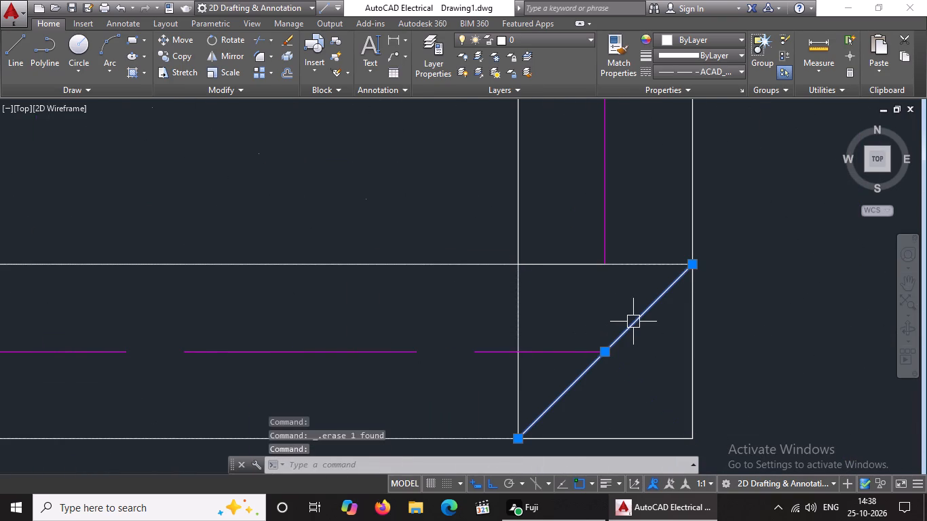
{"action": "key", "text": "Delete"}
Trim the horizontal centerline end inside the bottom-right corner square of the small middle-left room.
{"action": "type", "text": "TR"}
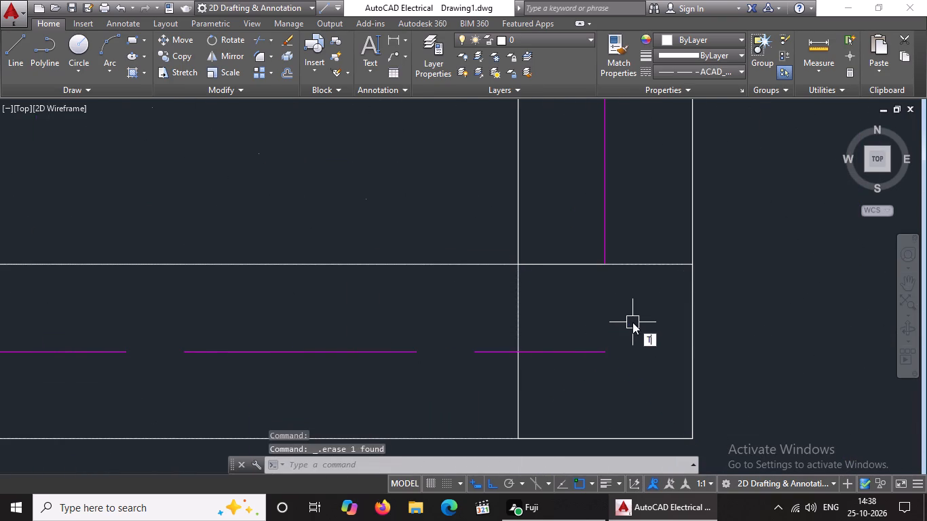
{"action": "key", "text": "Return"}
{"action": "key", "text": "Return"}
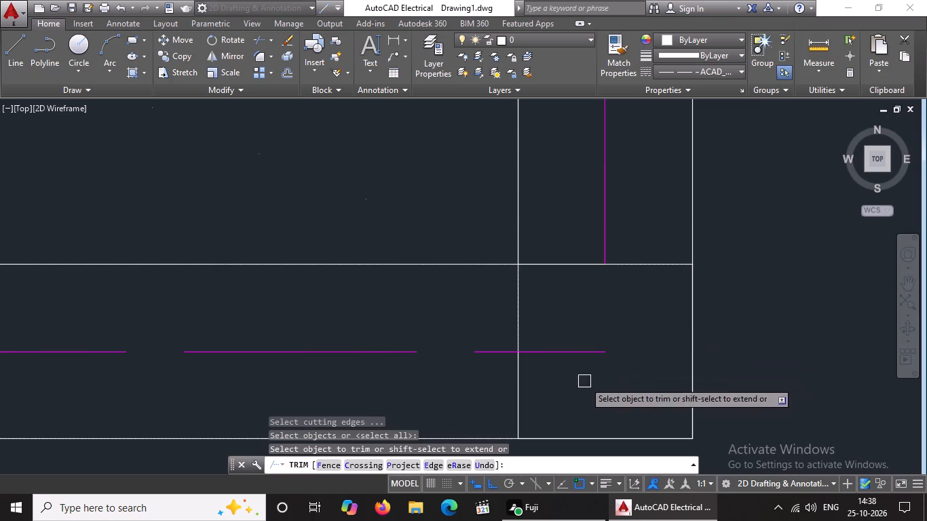
{"action": "left_click", "coordinate": [599, 347]}
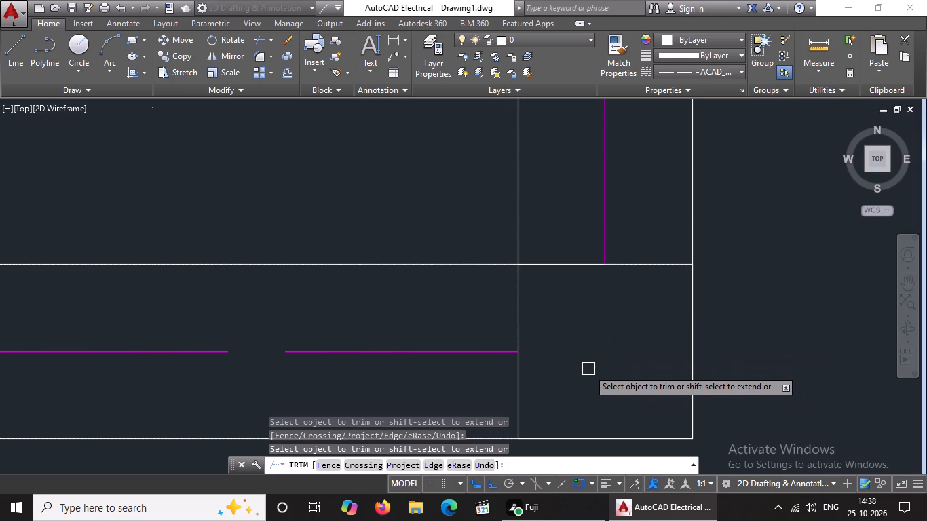
{"action": "key", "text": "Escape"}
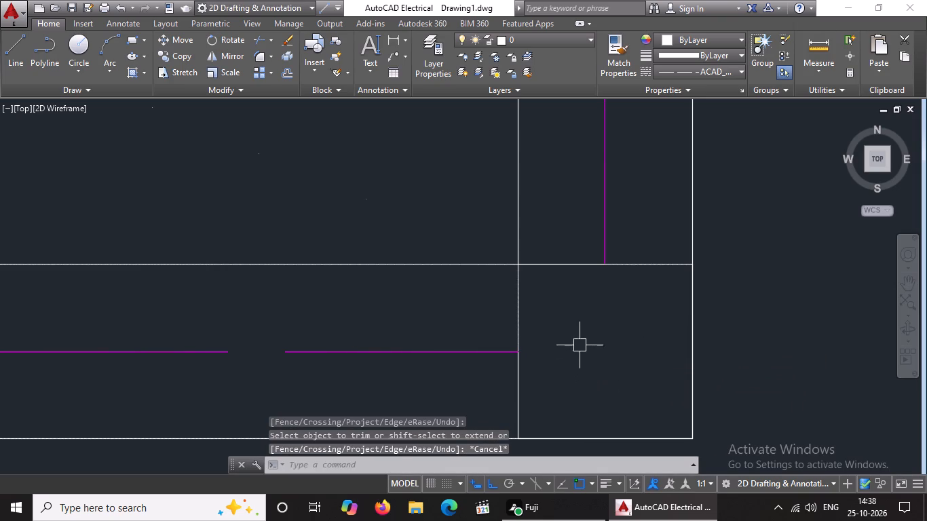
Trim the vertical and horizontal centerlines inside the square where the lower rooms' top wall meets the left outer wall.
{"action": "scroll", "coordinate": [580, 343], "scroll_direction": "down", "scroll_amount": 4}
{"action": "middle_click_drag", "start_coordinate": [573, 371], "coordinate": [589, 314]}
{"action": "scroll", "coordinate": [595, 273], "scroll_direction": "down", "scroll_amount": 3}
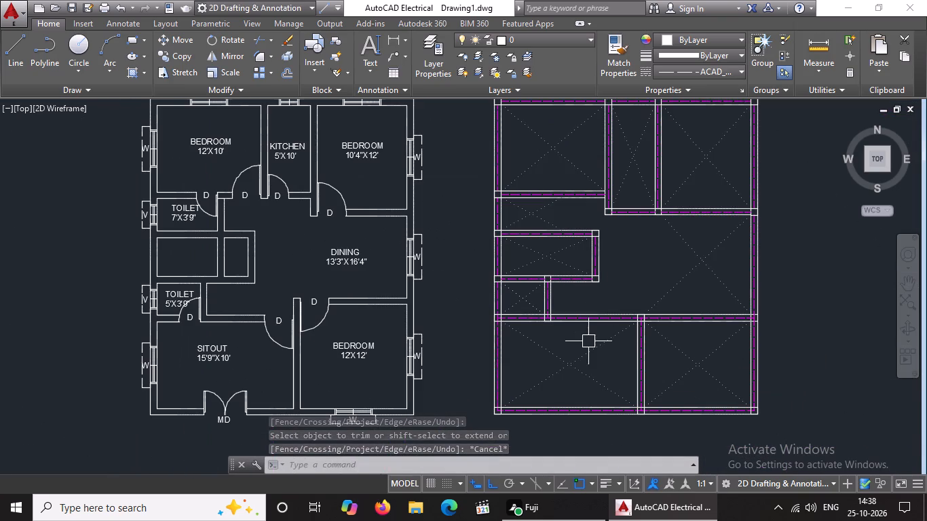
{"action": "scroll", "coordinate": [540, 342], "scroll_direction": "up", "scroll_amount": 2}
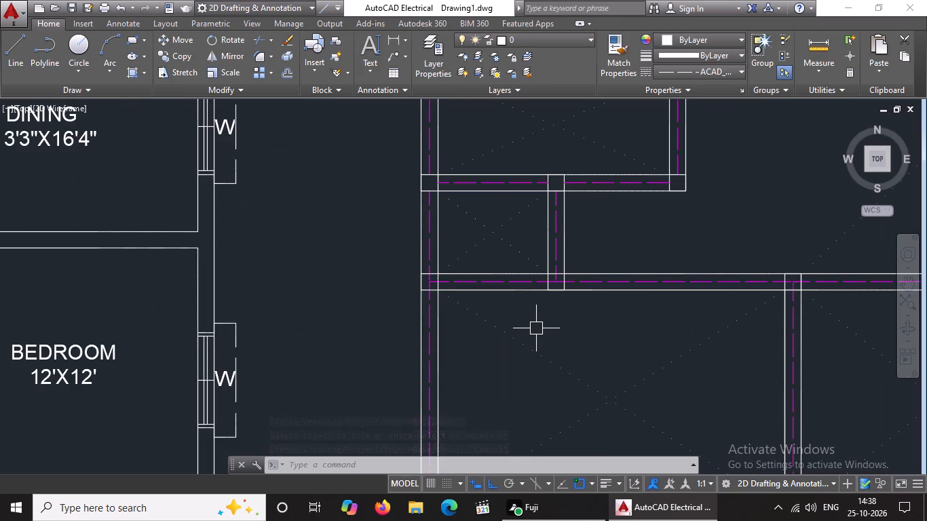
{"action": "key", "text": "Escape"}
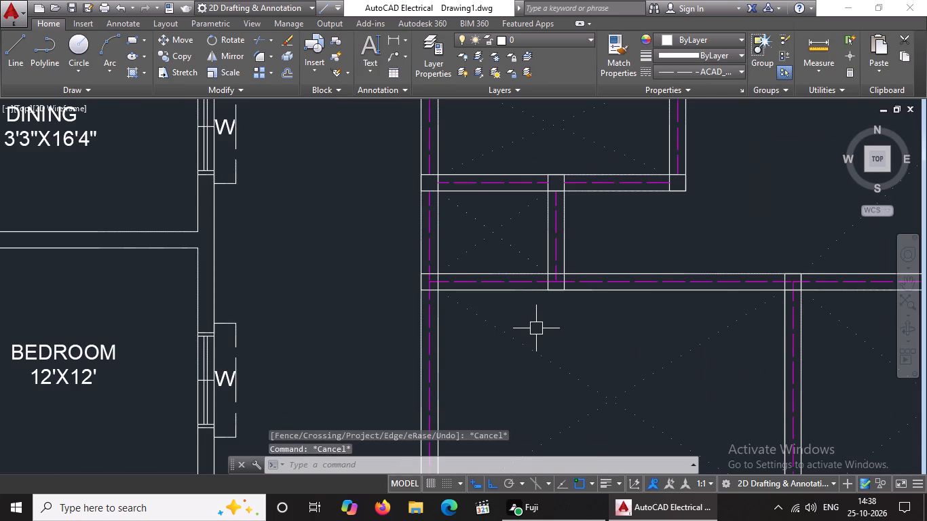
{"action": "type", "text": "TR"}
{"action": "key", "text": "Return"}
{"action": "key", "text": "Return"}
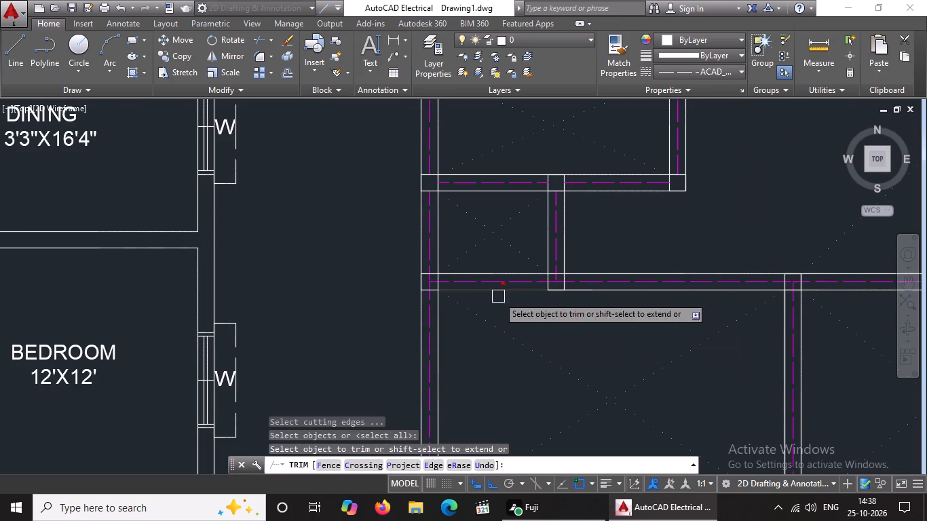
{"action": "scroll", "coordinate": [455, 283], "scroll_direction": "up", "scroll_amount": 3}
{"action": "left_click", "coordinate": [335, 262]}
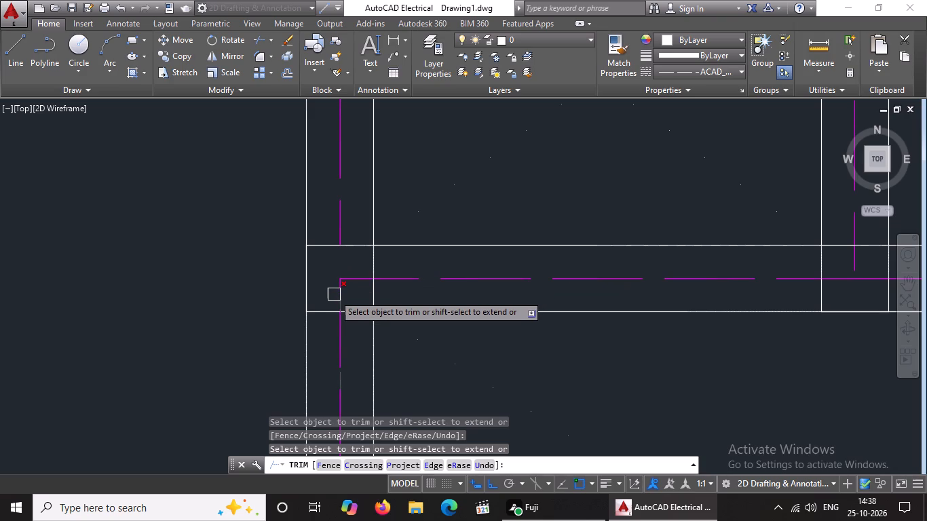
{"action": "left_click", "coordinate": [335, 304]}
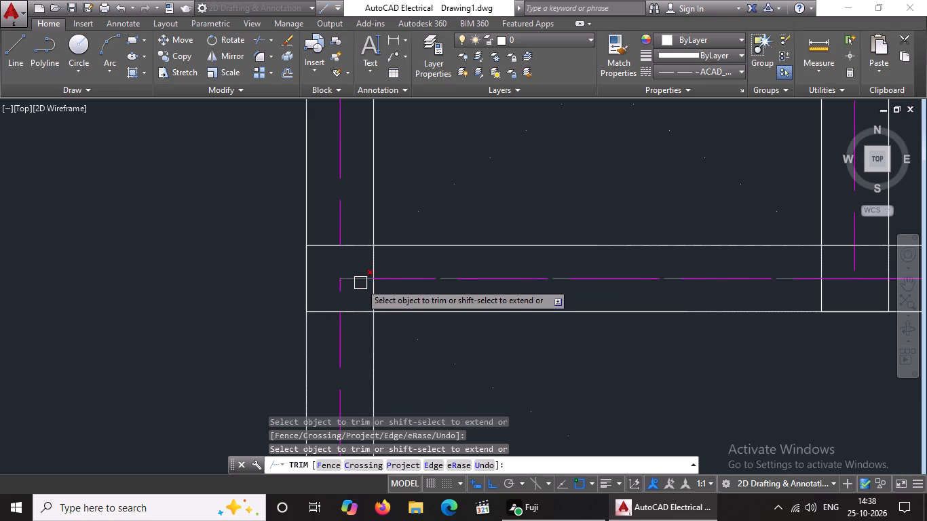
{"action": "left_click", "coordinate": [360, 282]}
{"action": "key", "text": "Escape"}
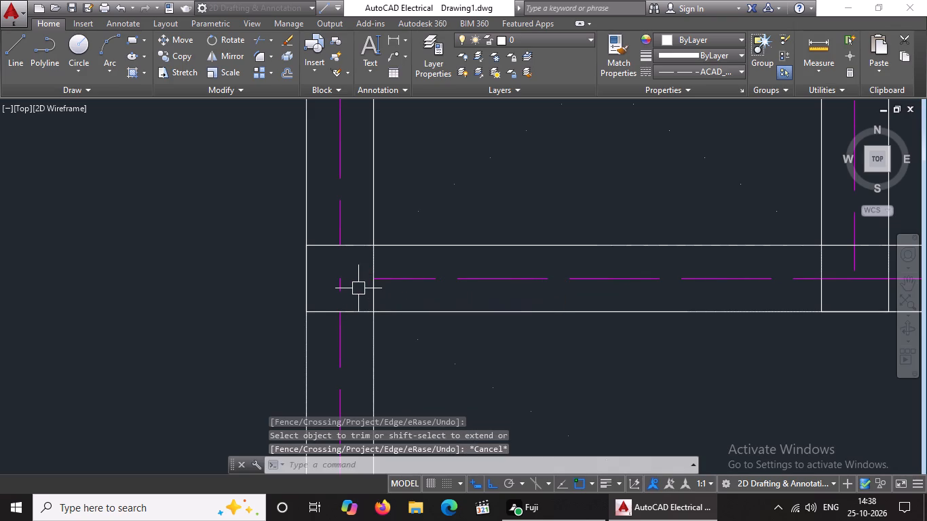
Erase the leftover vertical centerline piece in the square where the lower rooms' top wall meets the left outer wall.
{"action": "left_click", "coordinate": [336, 281]}
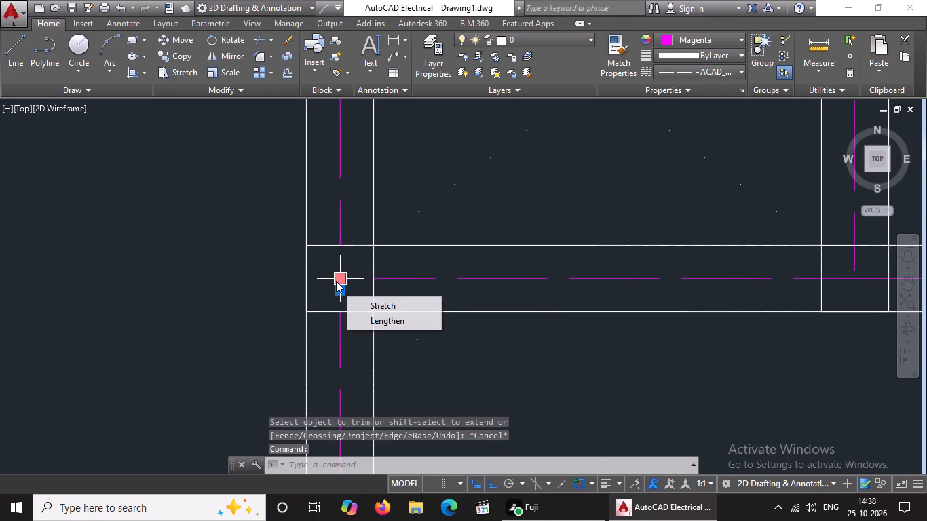
{"action": "key", "text": "Delete"}
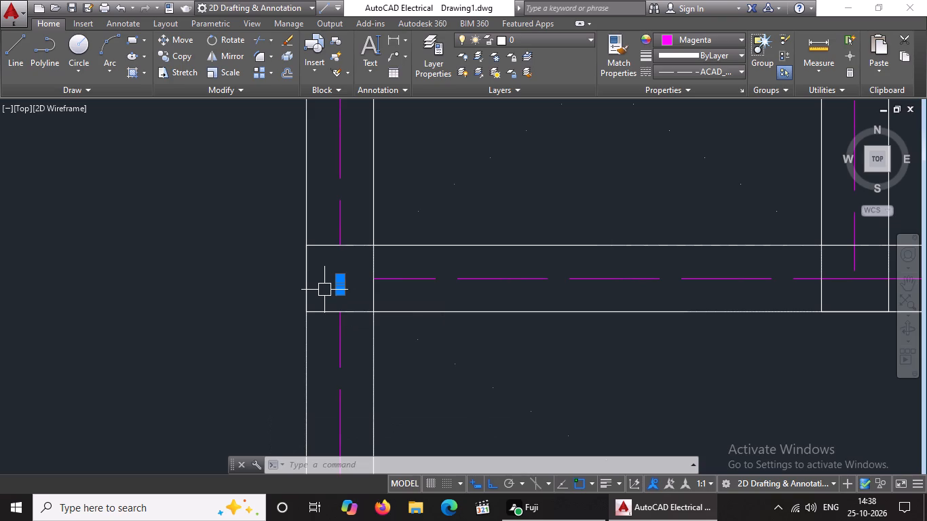
{"action": "scroll", "coordinate": [333, 291], "scroll_direction": "down", "scroll_amount": 4}
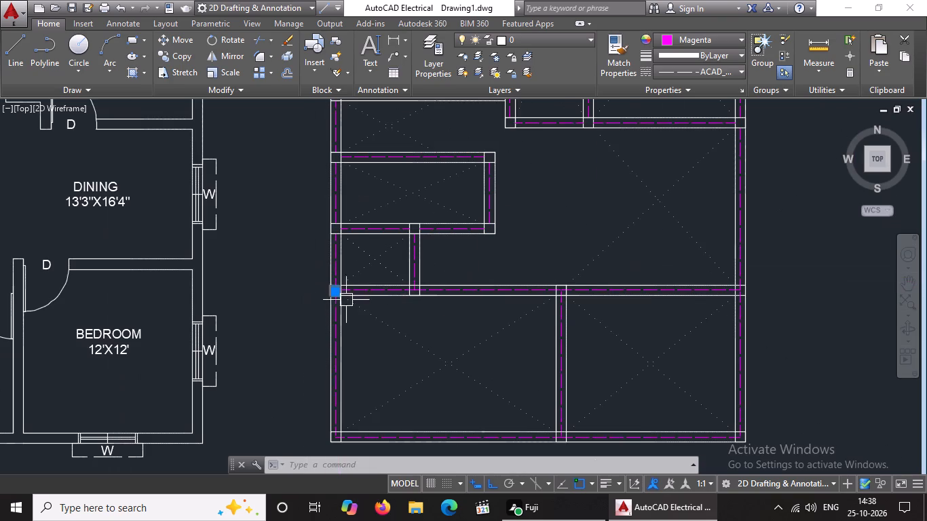
{"action": "key", "text": "Delete"}
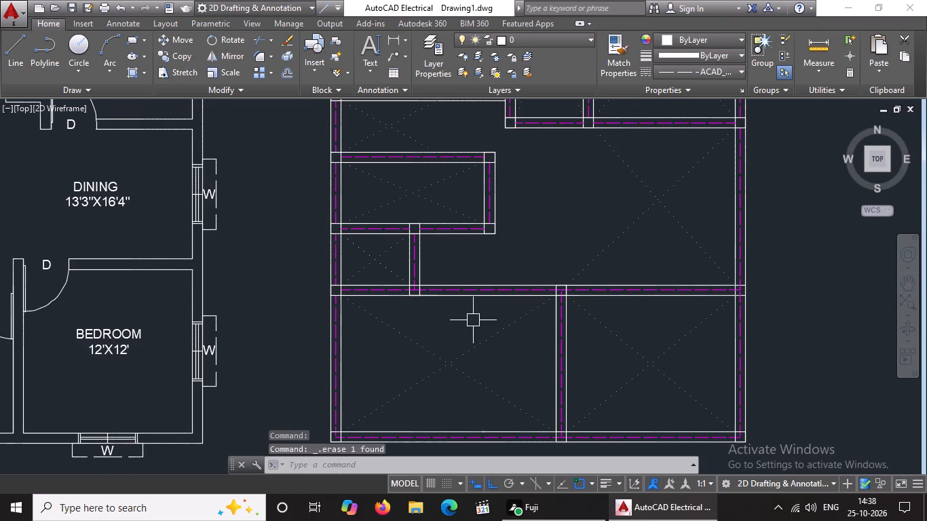
Trim the horizontal and vertical centerlines inside the square where the lower rooms' dividing wall meets their top wall.
{"action": "scroll", "coordinate": [497, 310], "scroll_direction": "down", "scroll_amount": 3}
{"action": "scroll", "coordinate": [501, 307], "scroll_direction": "up", "scroll_amount": 4}
{"action": "scroll", "coordinate": [558, 315], "scroll_direction": "up", "scroll_amount": 1}
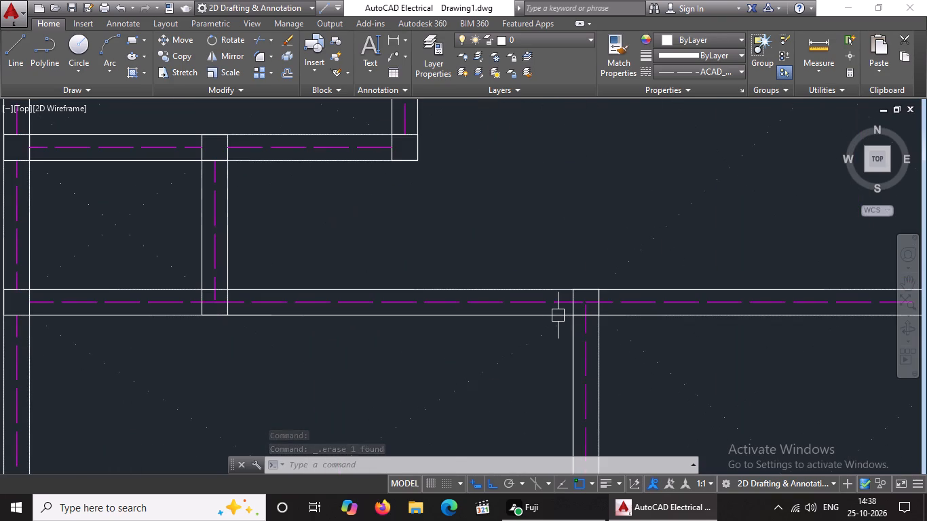
{"action": "key", "text": "Escape"}
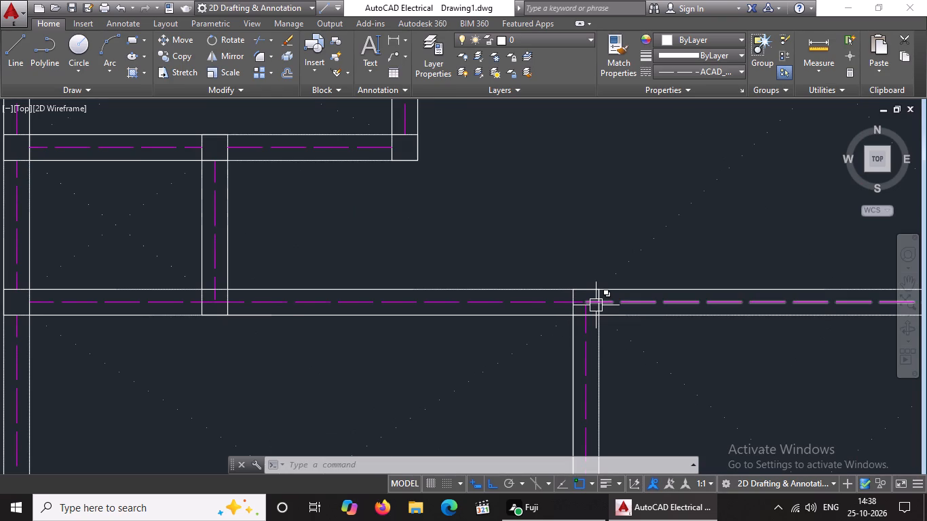
{"action": "key", "text": "Escape"}
{"action": "type", "text": "TR"}
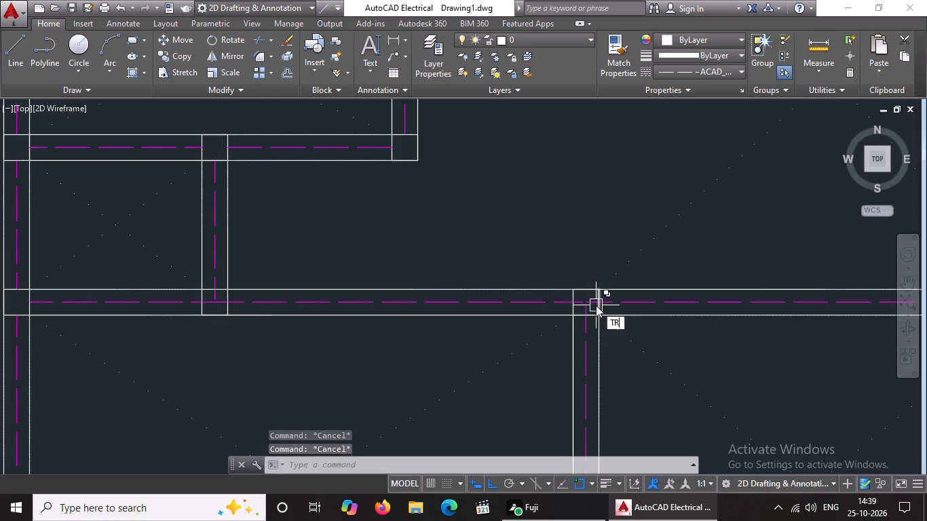
{"action": "key", "text": "Return"}
{"action": "key", "text": "Return"}
{"action": "scroll", "coordinate": [603, 293], "scroll_direction": "up", "scroll_amount": 3}
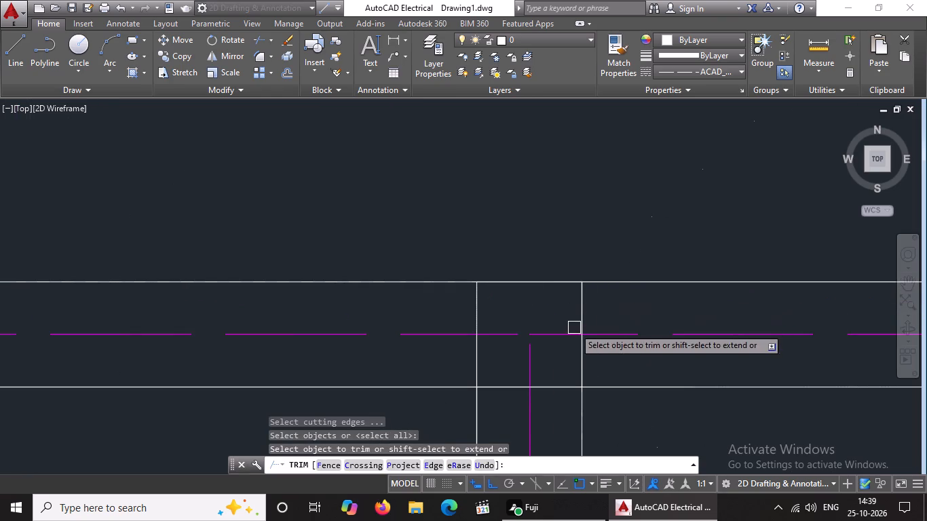
{"action": "left_click", "coordinate": [570, 337]}
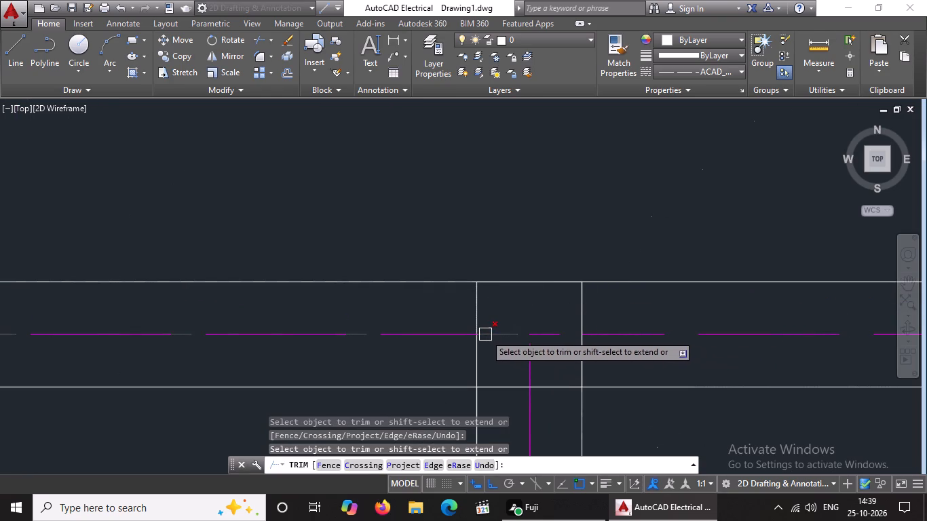
{"action": "left_click", "coordinate": [487, 334]}
{"action": "left_click", "coordinate": [528, 378]}
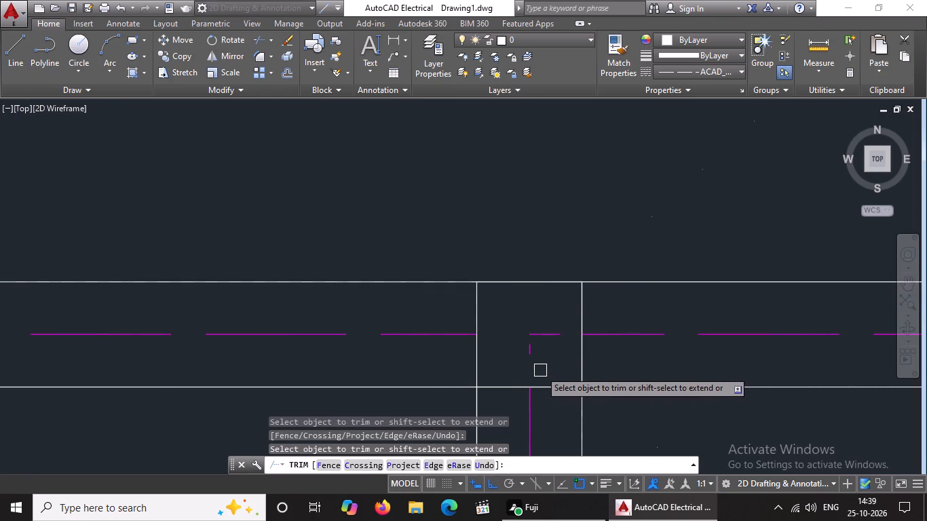
{"action": "key", "text": "Escape"}
Erase the two leftover centerline pieces in the square where the lower rooms' dividing wall meets their top wall.
{"action": "left_click", "coordinate": [523, 317]}
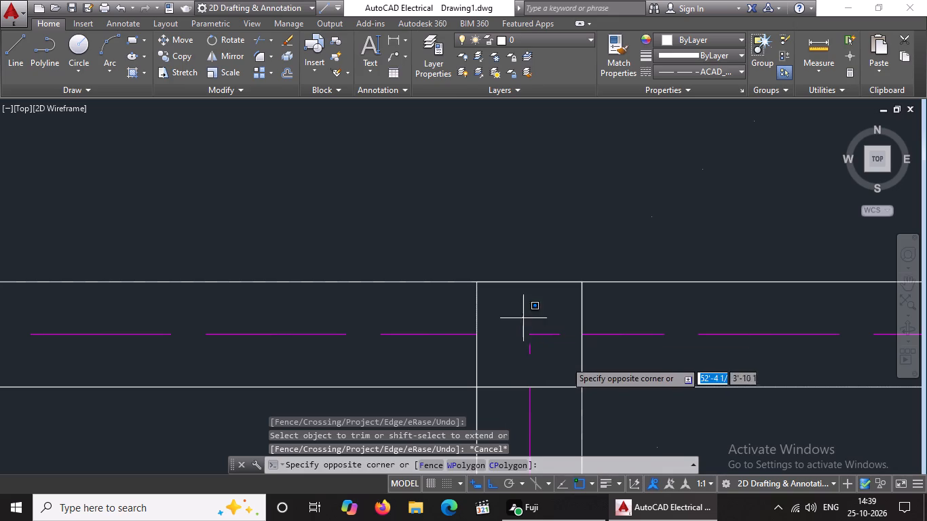
{"action": "left_click", "coordinate": [569, 370]}
{"action": "key", "text": "Delete"}
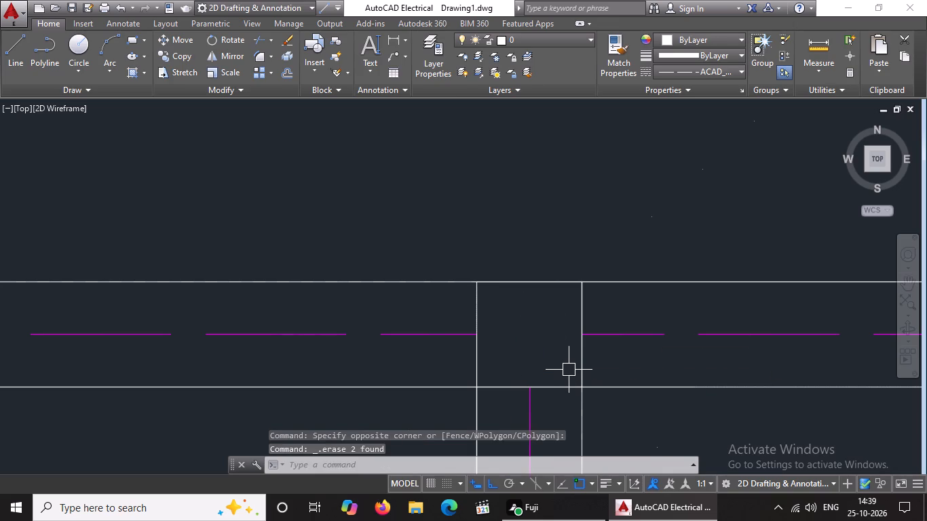
Trim the centerlines inside the square where the smallest left room's right wall meets the lower rooms' top wall.
{"action": "scroll", "coordinate": [516, 323], "scroll_direction": "down", "scroll_amount": 5}
{"action": "scroll", "coordinate": [364, 329], "scroll_direction": "up", "scroll_amount": 3}
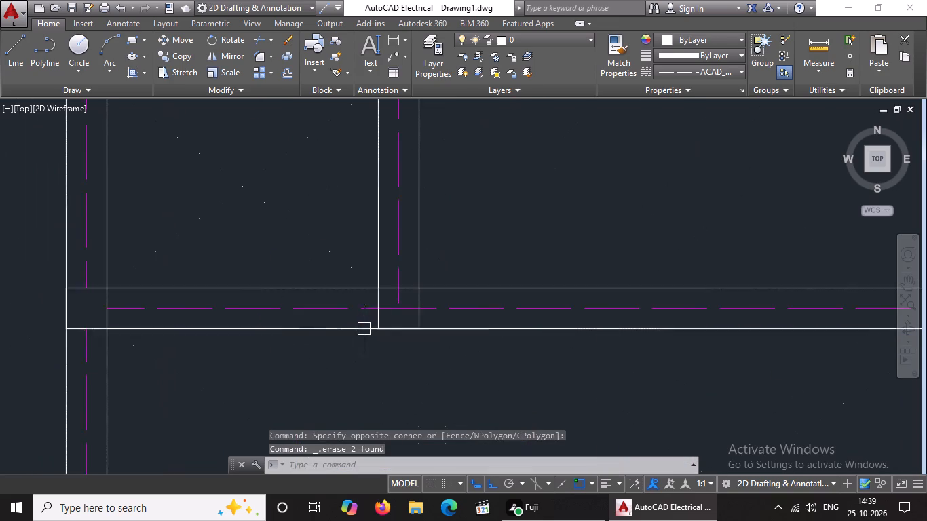
{"action": "scroll", "coordinate": [402, 315], "scroll_direction": "up", "scroll_amount": 3}
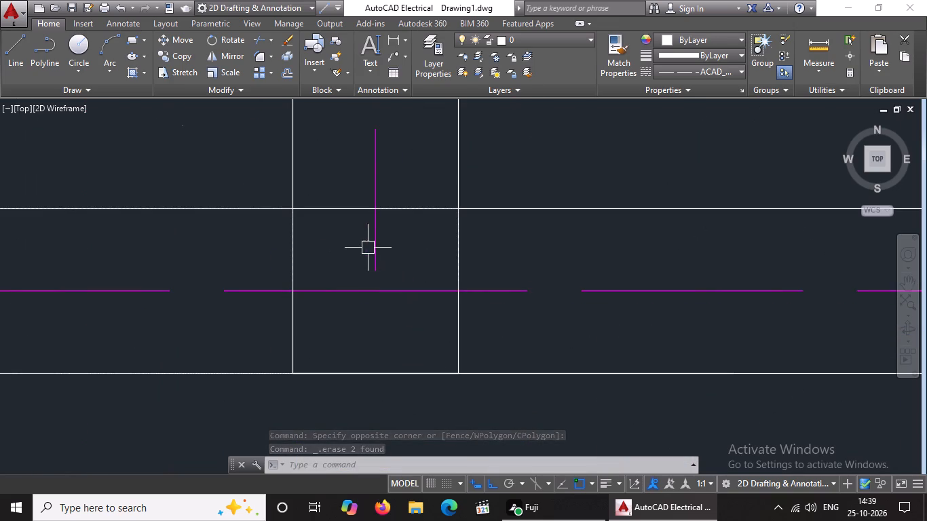
{"action": "key", "text": "Escape"}
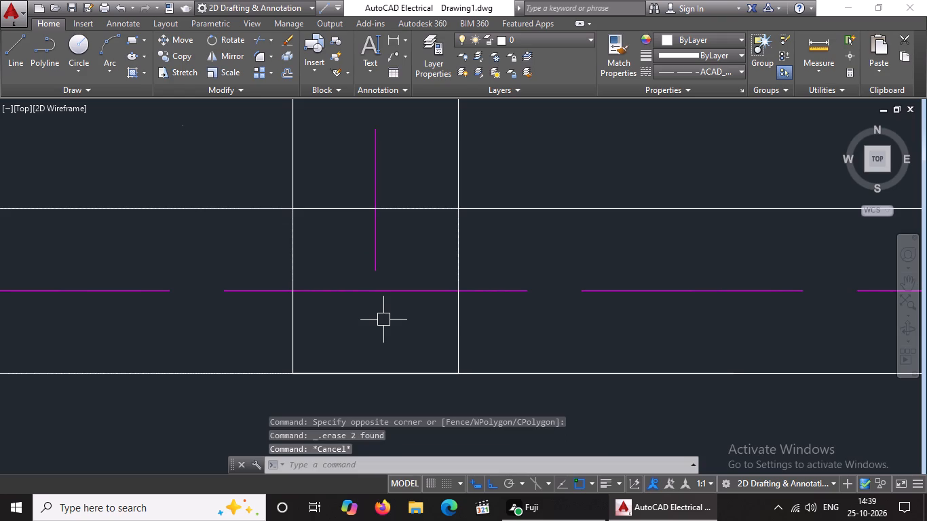
{"action": "type", "text": "TR"}
{"action": "key", "text": "Return"}
{"action": "key", "text": "Return"}
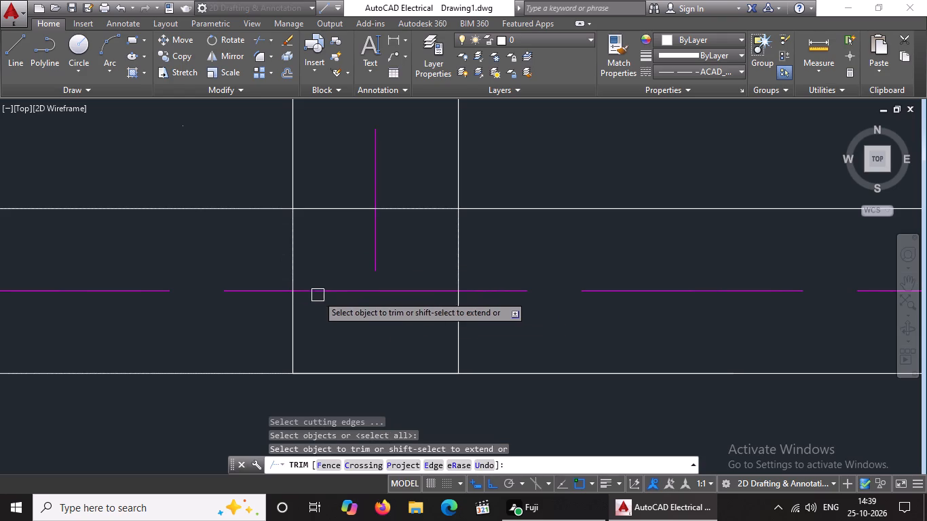
{"action": "left_click", "coordinate": [304, 290]}
{"action": "left_click_drag", "start_coordinate": [375, 260], "coordinate": [379, 269]}
{"action": "left_click", "coordinate": [383, 288]}
{"action": "left_click_drag", "start_coordinate": [402, 288], "coordinate": [403, 294]}
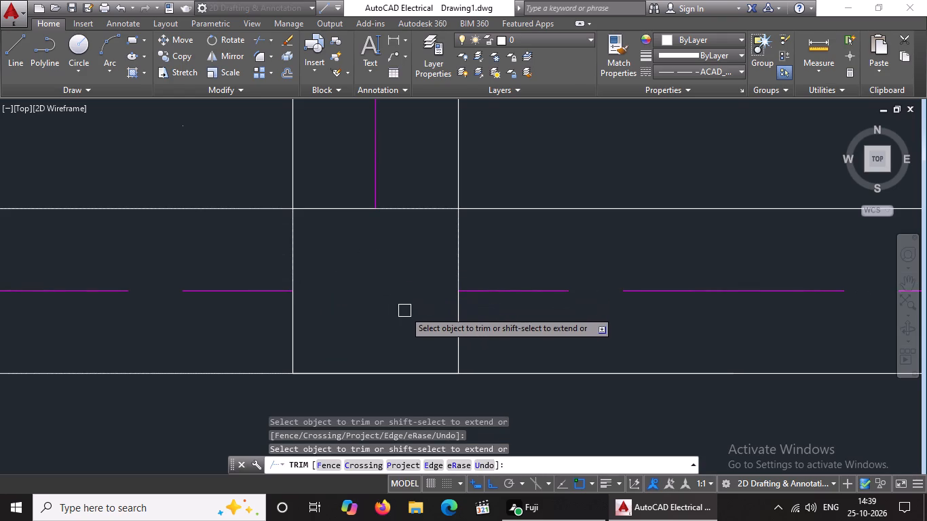
Trim the horizontal and vertical centerlines inside the square where the lower rooms' top wall meets the right outer wall.
{"action": "scroll", "coordinate": [404, 311], "scroll_direction": "down", "scroll_amount": 9}
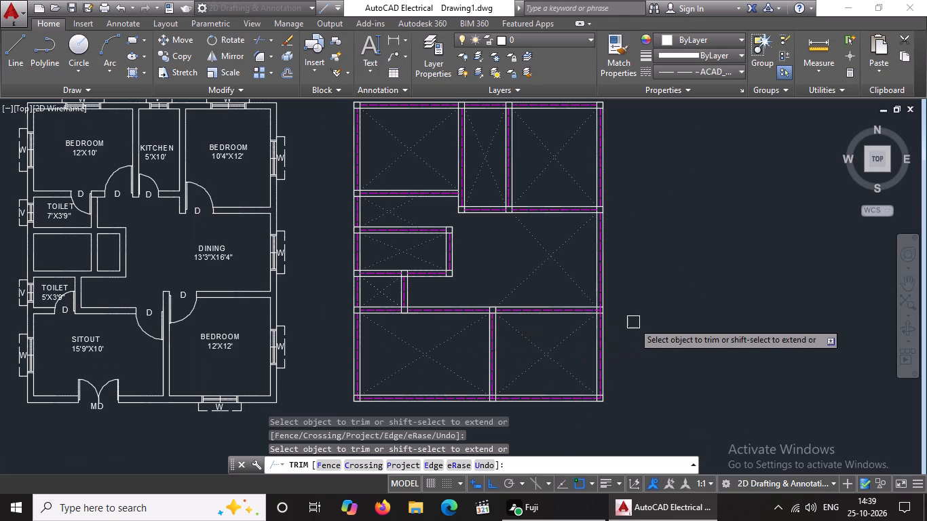
{"action": "scroll", "coordinate": [622, 313], "scroll_direction": "up", "scroll_amount": 3}
{"action": "scroll", "coordinate": [548, 315], "scroll_direction": "up", "scroll_amount": 3}
{"action": "left_click", "coordinate": [445, 277]}
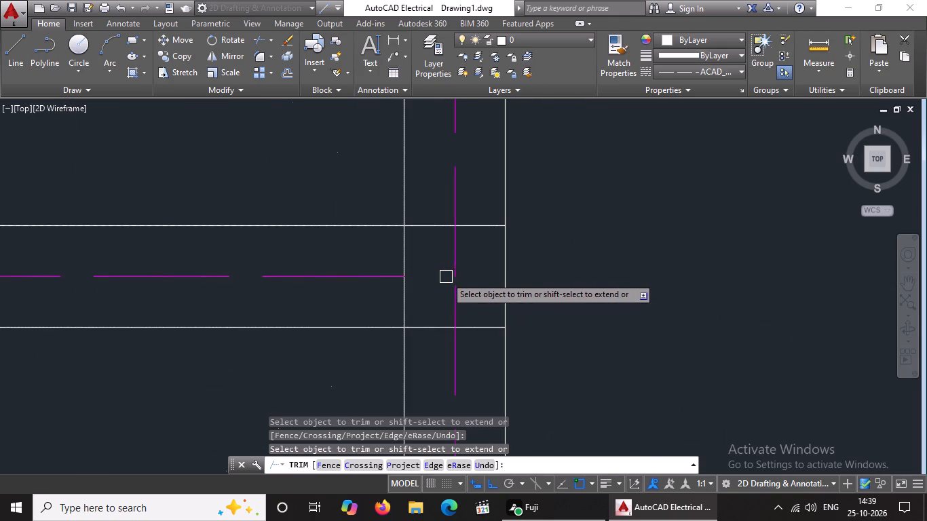
{"action": "left_click", "coordinate": [453, 272]}
{"action": "left_click", "coordinate": [453, 286]}
Trim both centerline ends inside the bottom-right corner square of the foundation plan's outer walls.
{"action": "scroll", "coordinate": [470, 273], "scroll_direction": "down", "scroll_amount": 6}
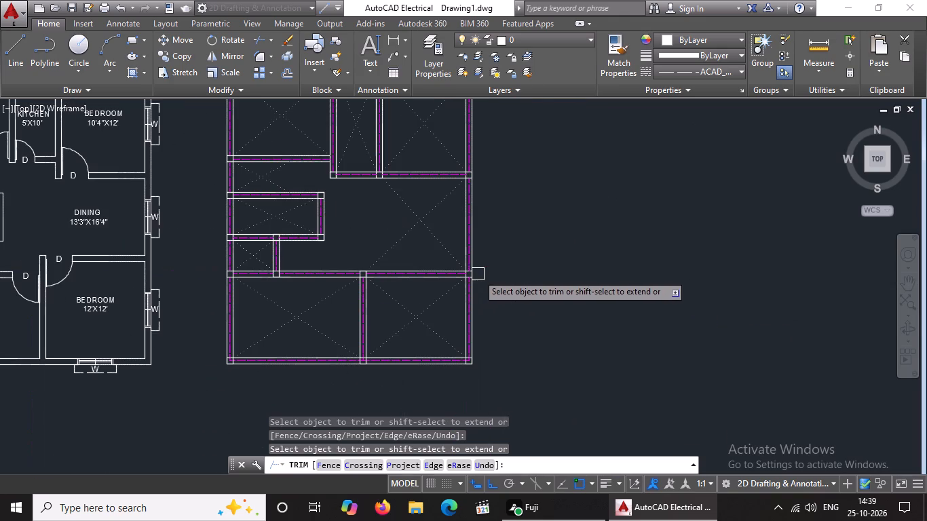
{"action": "scroll", "coordinate": [433, 372], "scroll_direction": "up", "scroll_amount": 2}
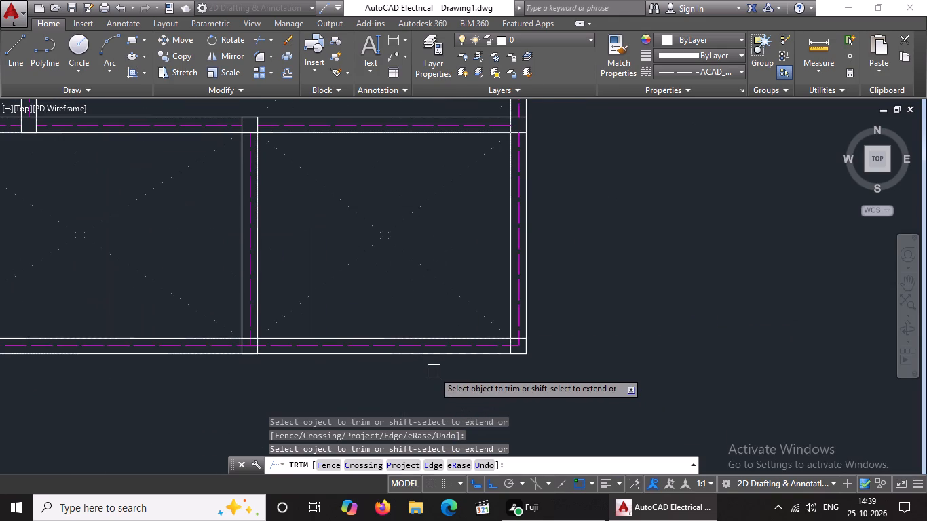
{"action": "scroll", "coordinate": [500, 347], "scroll_direction": "up", "scroll_amount": 3}
{"action": "left_click", "coordinate": [563, 351]}
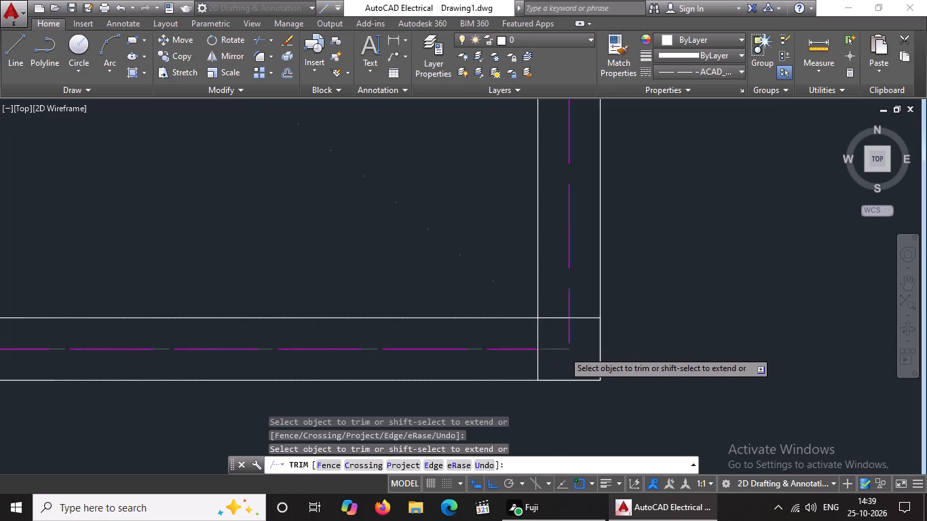
{"action": "left_click", "coordinate": [568, 341]}
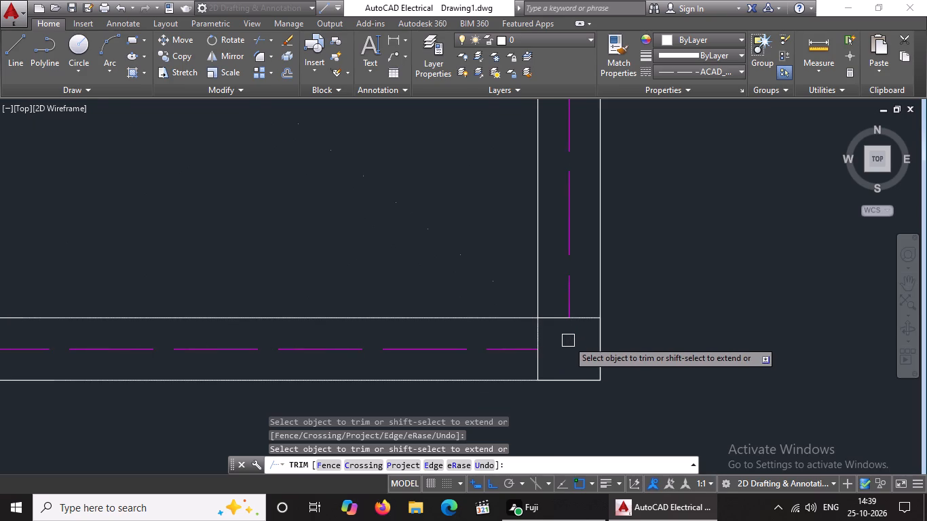
Trim the horizontal and vertical centerlines inside the square where the lower rooms' dividing wall meets the bottom outer wall.
{"action": "scroll", "coordinate": [558, 344], "scroll_direction": "down", "scroll_amount": 2}
{"action": "scroll", "coordinate": [106, 349], "scroll_direction": "up", "scroll_amount": 3}
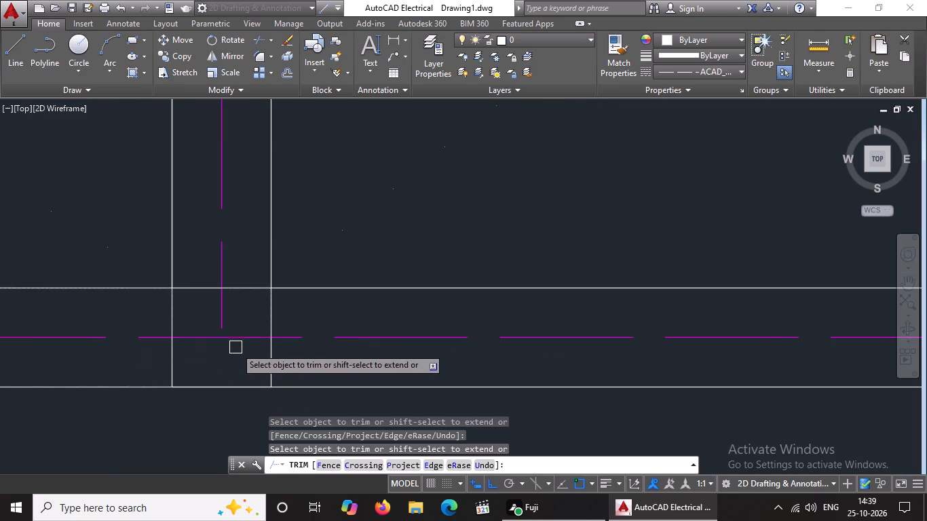
{"action": "left_click", "coordinate": [226, 342]}
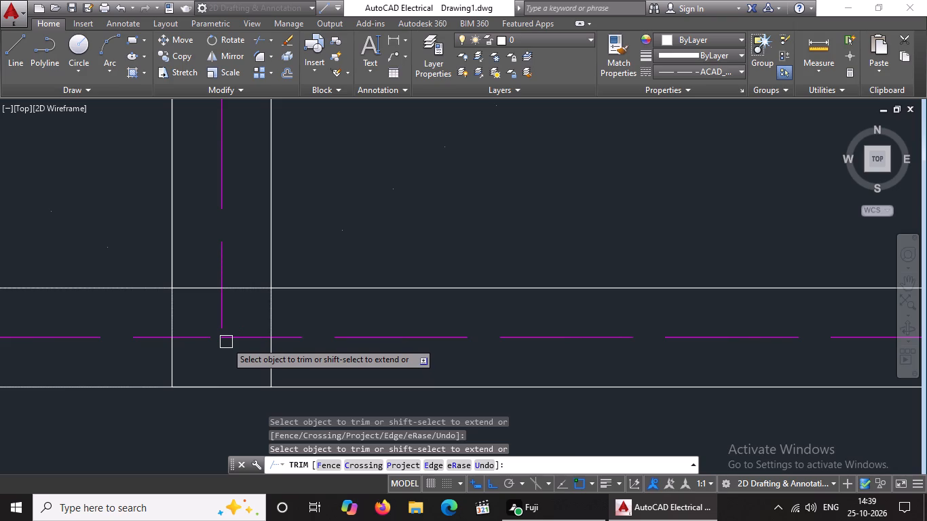
{"action": "left_click", "coordinate": [235, 340]}
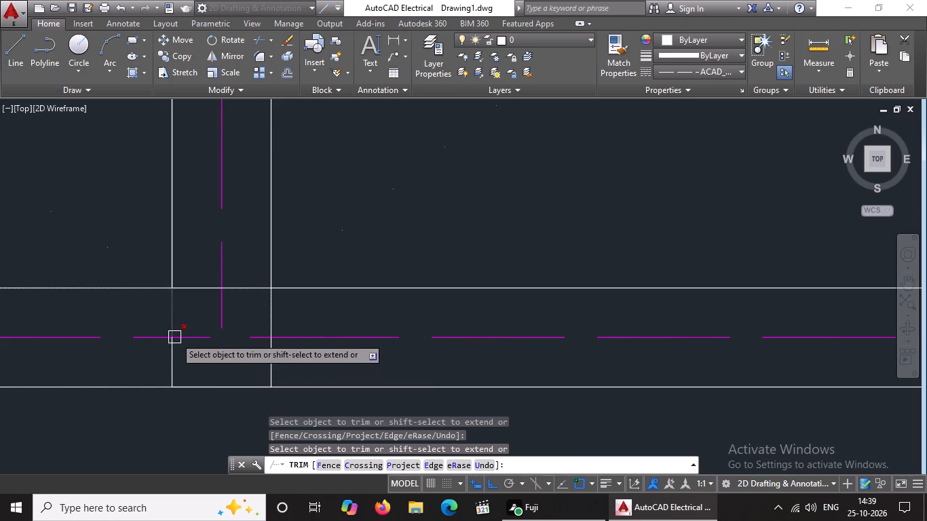
{"action": "left_click", "coordinate": [202, 339]}
{"action": "left_click", "coordinate": [221, 326]}
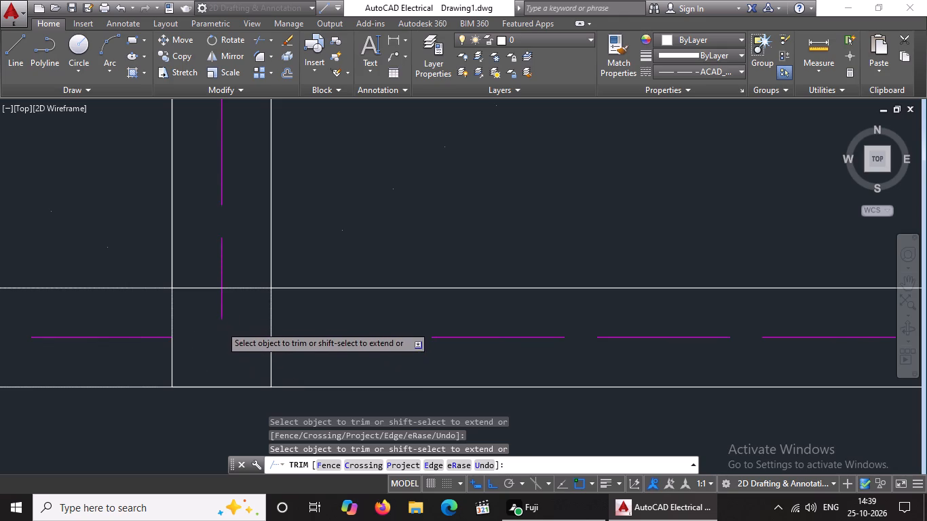
{"action": "left_click", "coordinate": [248, 341]}
{"action": "left_click", "coordinate": [224, 321]}
Trim both centerline ends inside the bottom-left corner square of the foundation plan's outer walls and end trimming.
{"action": "scroll", "coordinate": [224, 324], "scroll_direction": "down", "scroll_amount": 2}
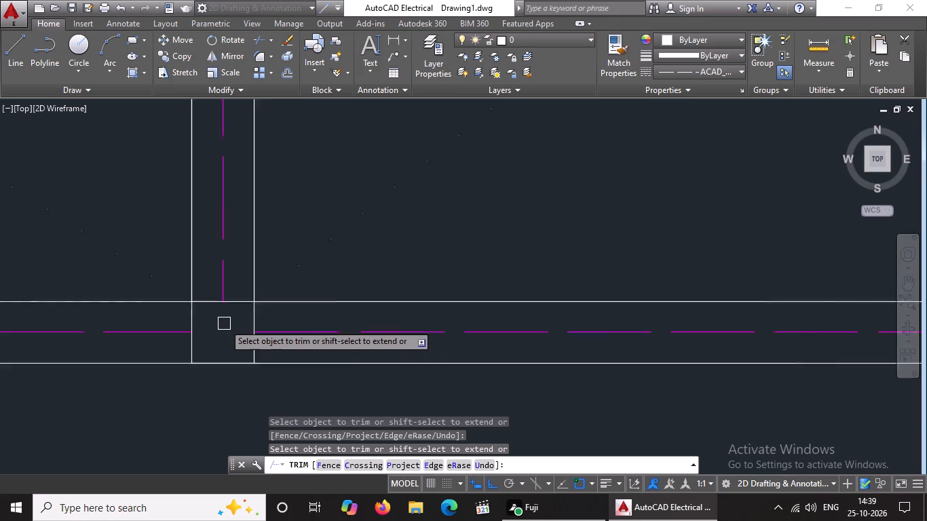
{"action": "scroll", "coordinate": [224, 324], "scroll_direction": "down", "scroll_amount": 2}
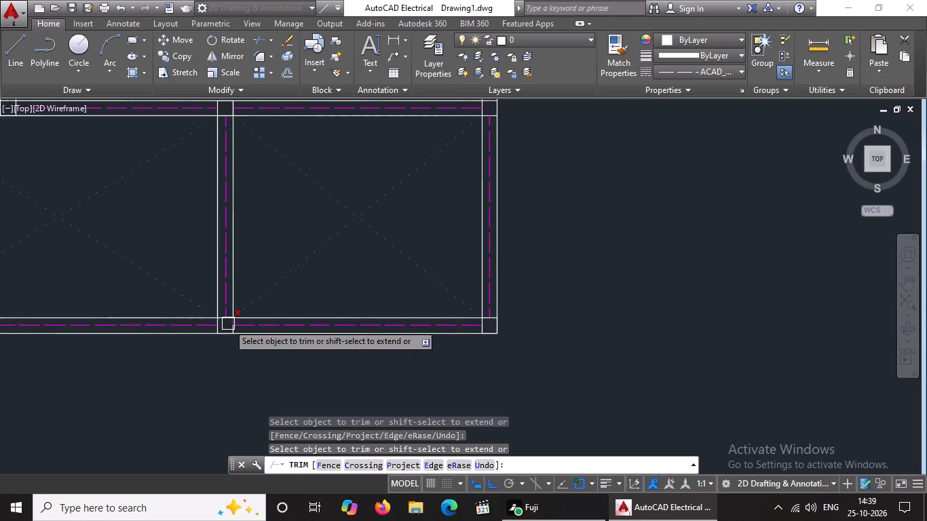
{"action": "middle_click_drag", "start_coordinate": [120, 333], "coordinate": [276, 370]}
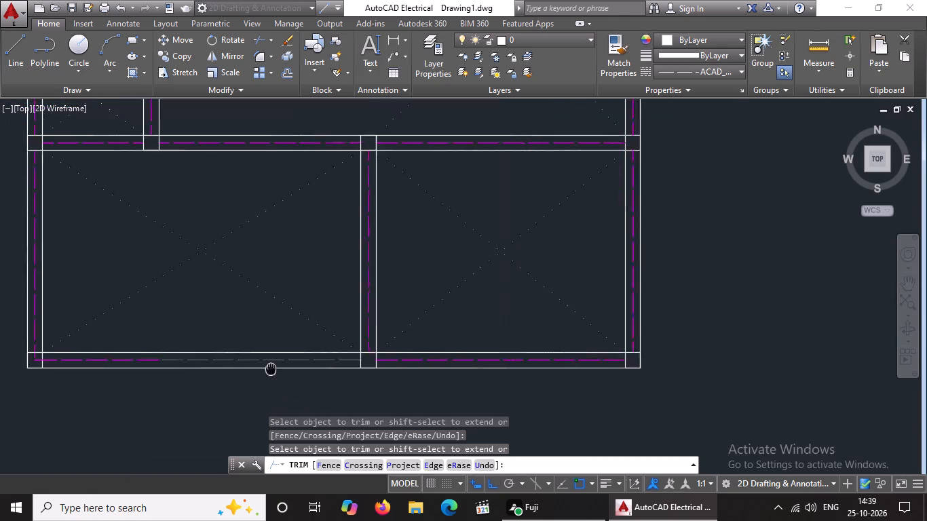
{"action": "middle_click_drag", "start_coordinate": [276, 370], "coordinate": [359, 387]}
{"action": "middle_click", "coordinate": [366, 388]}
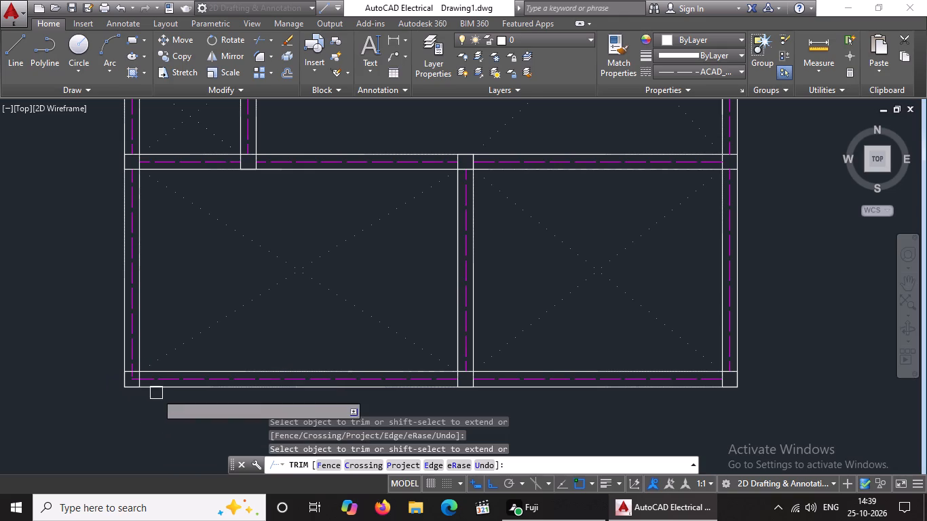
{"action": "scroll", "coordinate": [156, 393], "scroll_direction": "up", "scroll_amount": 3}
{"action": "scroll", "coordinate": [24, 336], "scroll_direction": "up", "scroll_amount": 1}
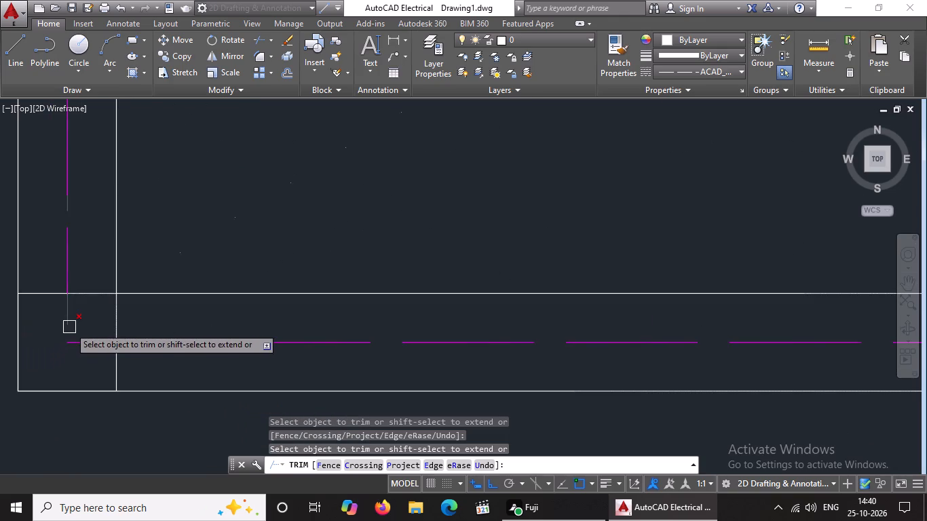
{"action": "left_click", "coordinate": [69, 326]}
{"action": "left_click", "coordinate": [75, 346]}
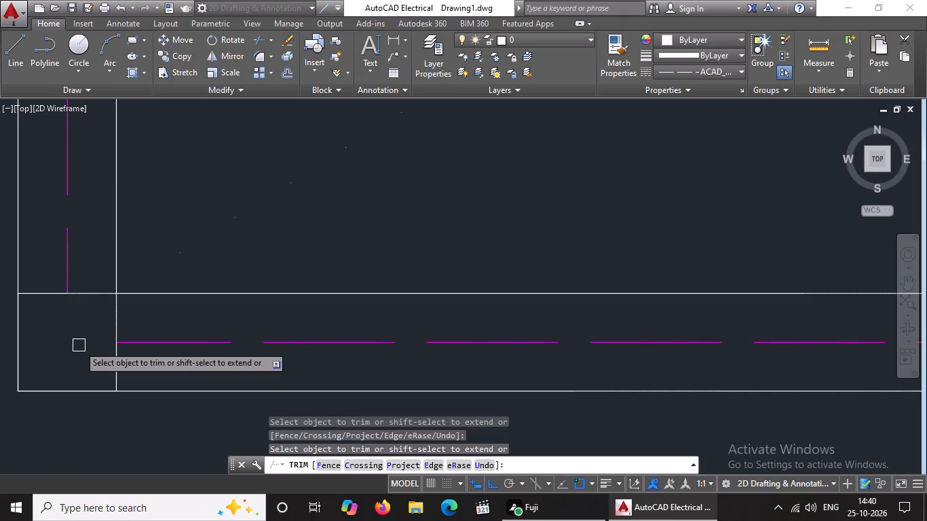
{"action": "scroll", "coordinate": [83, 343], "scroll_direction": "down", "scroll_amount": 3}
{"action": "scroll", "coordinate": [159, 342], "scroll_direction": "down", "scroll_amount": 3}
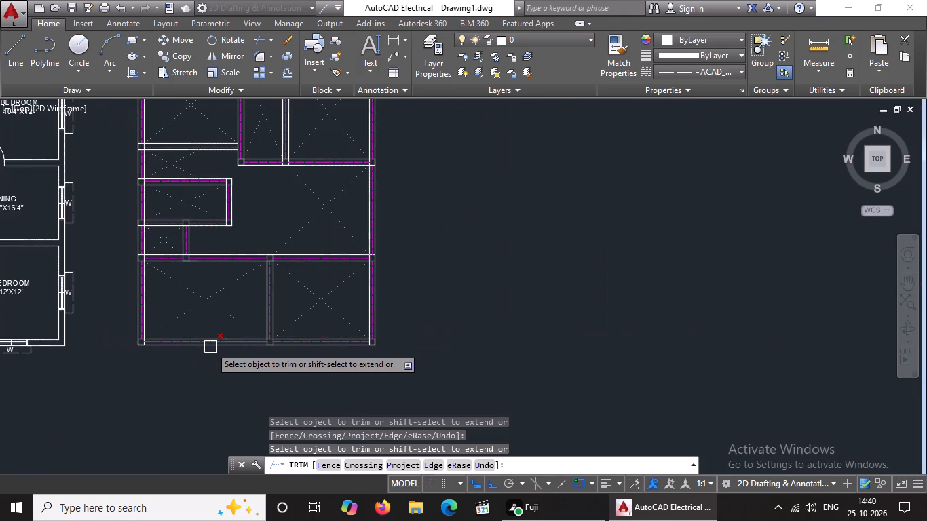
{"action": "middle_click_drag", "start_coordinate": [217, 312], "coordinate": [217, 382]}
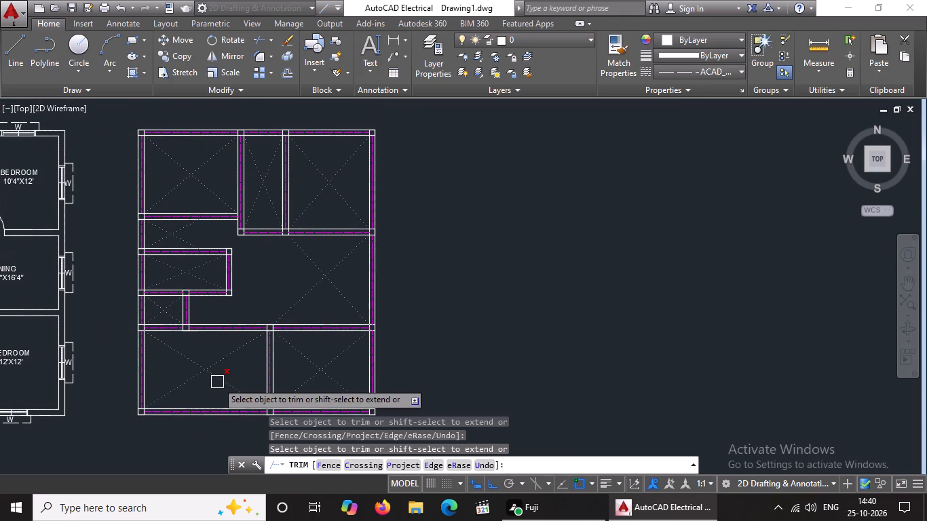
{"action": "scroll", "coordinate": [219, 379], "scroll_direction": "down", "scroll_amount": 1}
{"action": "scroll", "coordinate": [217, 413], "scroll_direction": "up", "scroll_amount": 2}
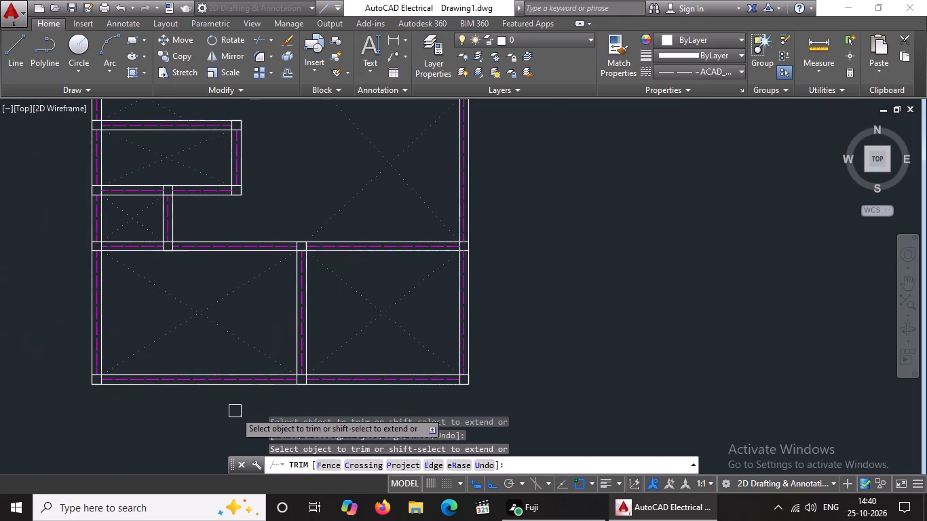
{"action": "scroll", "coordinate": [241, 411], "scroll_direction": "up", "scroll_amount": 2}
{"action": "key", "text": "Escape"}
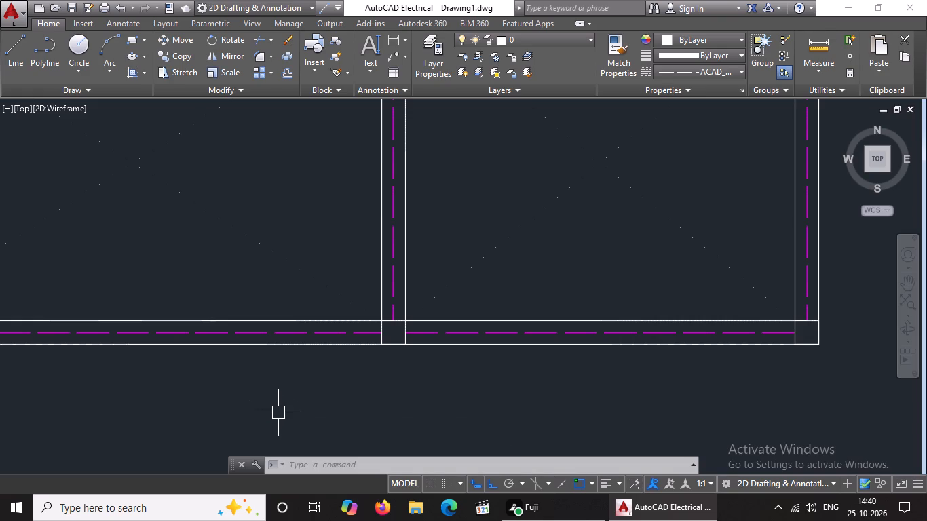
{"action": "key", "text": "Escape"}
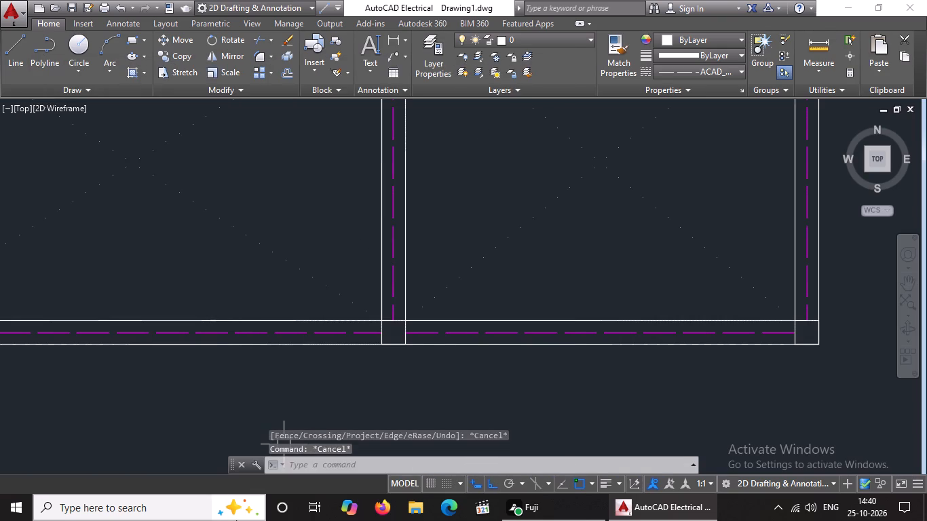
Offset the bottom edge of the square where the lower rooms' dividing wall meets the bottom outer wall downward twice, at 5" spacing.
{"action": "key", "text": "o"}
{"action": "key", "text": "Return"}
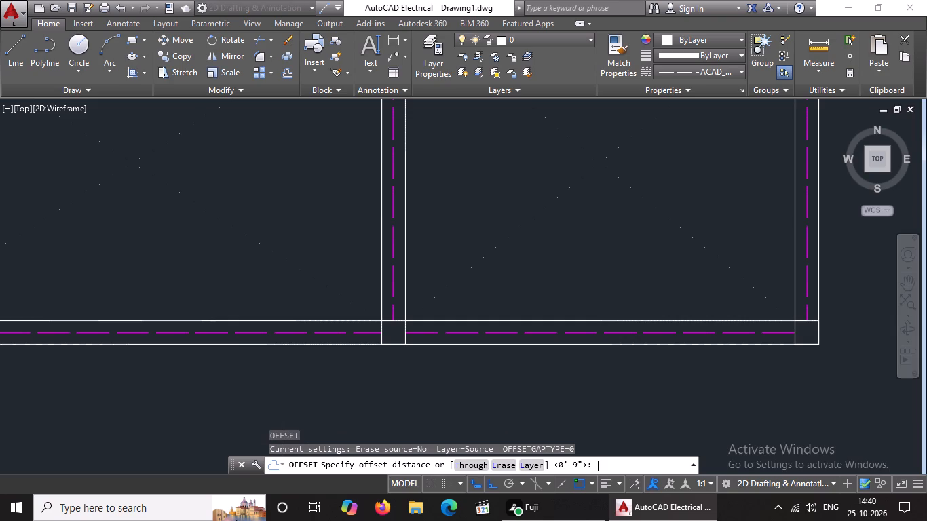
{"action": "type", "text": "5\""}
{"action": "key", "text": "Return"}
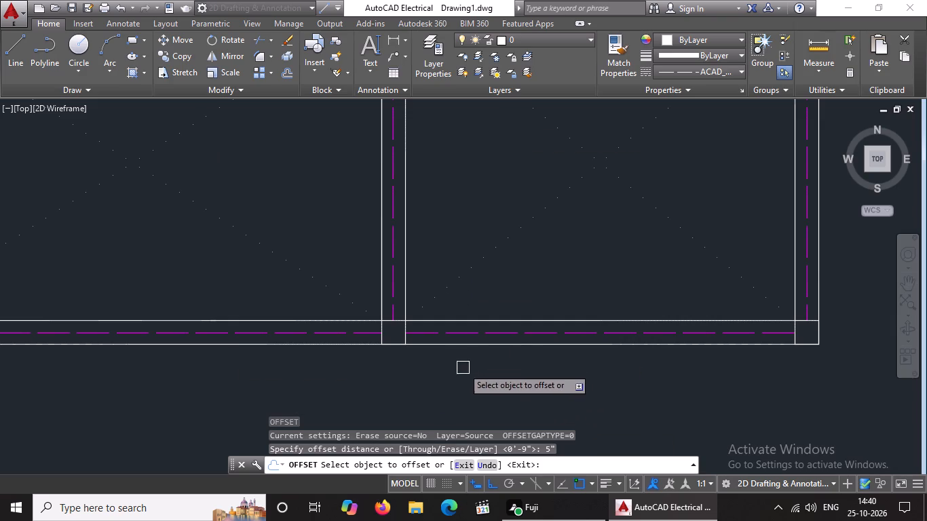
{"action": "left_click", "coordinate": [394, 347]}
{"action": "left_click", "coordinate": [394, 377]}
{"action": "left_click", "coordinate": [398, 362]}
{"action": "left_click", "coordinate": [398, 374]}
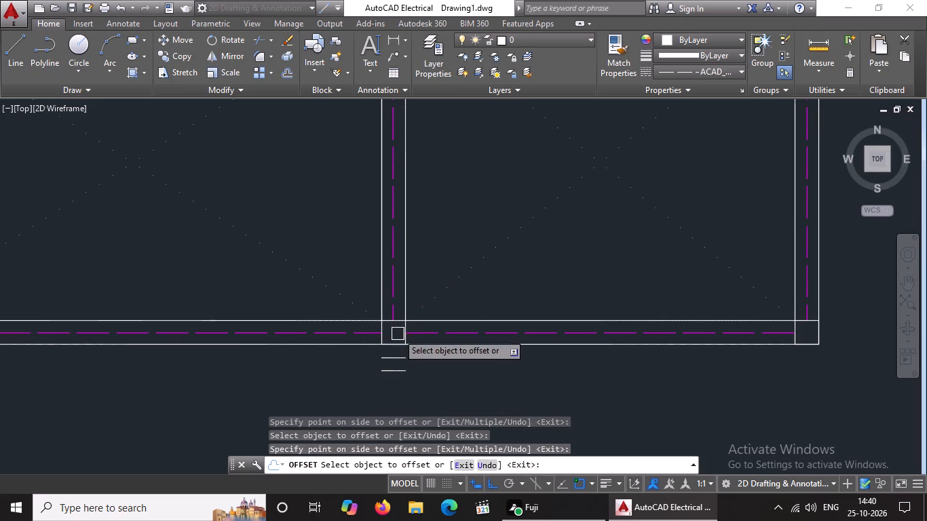
Offset the same junction square's top edge upward into the dividing wall twice, at 5" spacing.
{"action": "scroll", "coordinate": [398, 328], "scroll_direction": "up", "scroll_amount": 2}
{"action": "left_click", "coordinate": [401, 314]}
{"action": "left_click", "coordinate": [404, 284]}
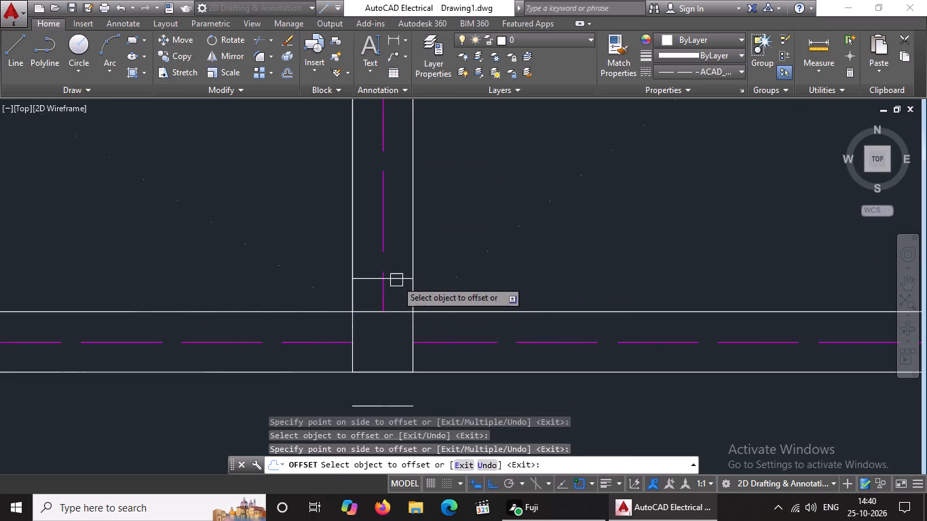
{"action": "left_click", "coordinate": [396, 280]}
{"action": "left_click", "coordinate": [399, 257]}
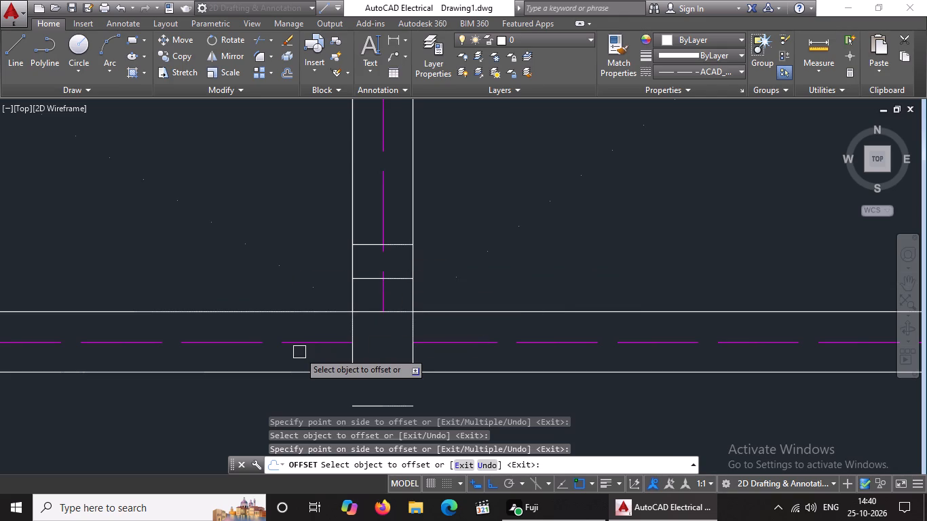
Offset the junction square's right and left edges outward along the bottom outer wall, twice each at 5" spacing.
{"action": "left_click", "coordinate": [412, 331]}
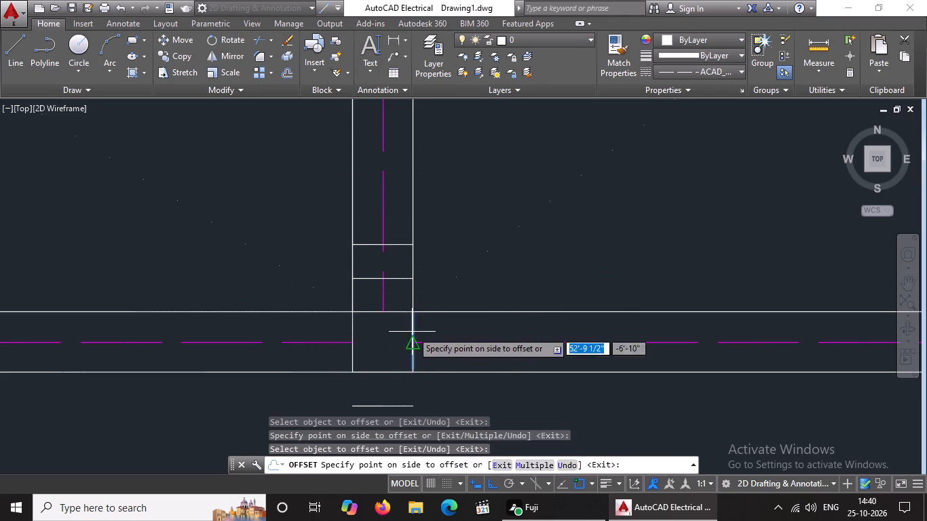
{"action": "left_click", "coordinate": [435, 322]}
{"action": "left_click", "coordinate": [450, 330]}
{"action": "left_click", "coordinate": [485, 330]}
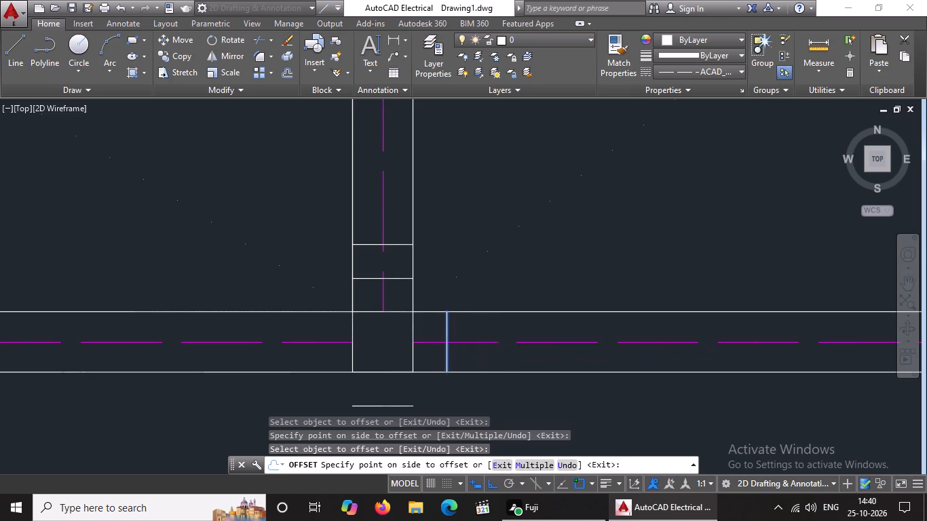
{"action": "left_click", "coordinate": [350, 330]}
{"action": "left_click", "coordinate": [282, 335]}
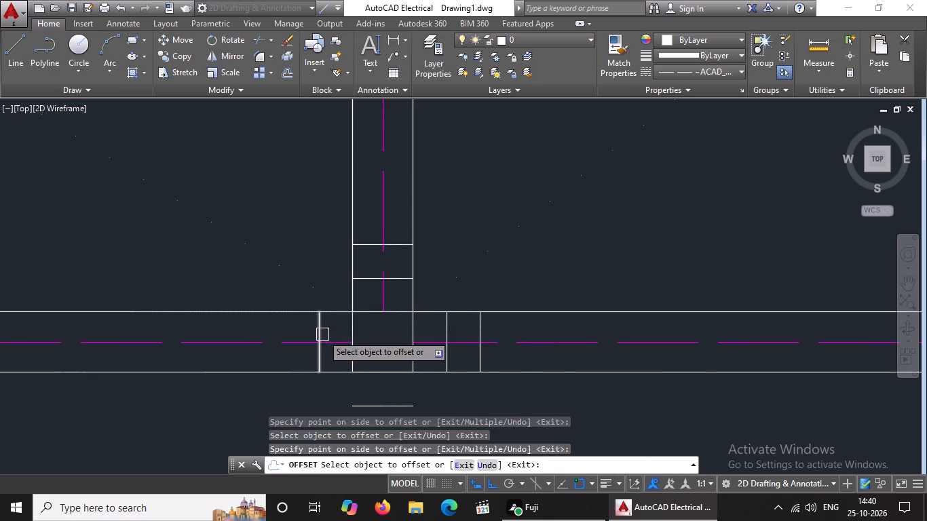
{"action": "left_click", "coordinate": [323, 332]}
{"action": "left_click", "coordinate": [282, 332]}
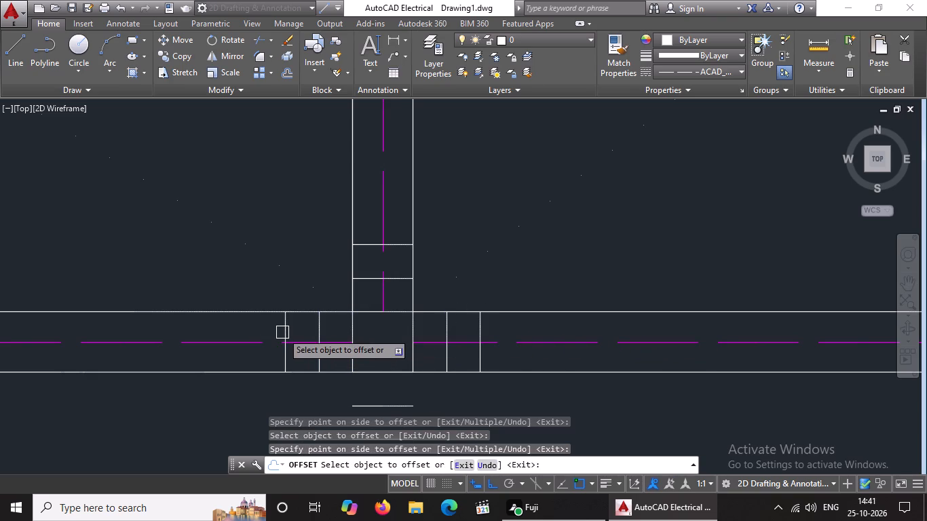
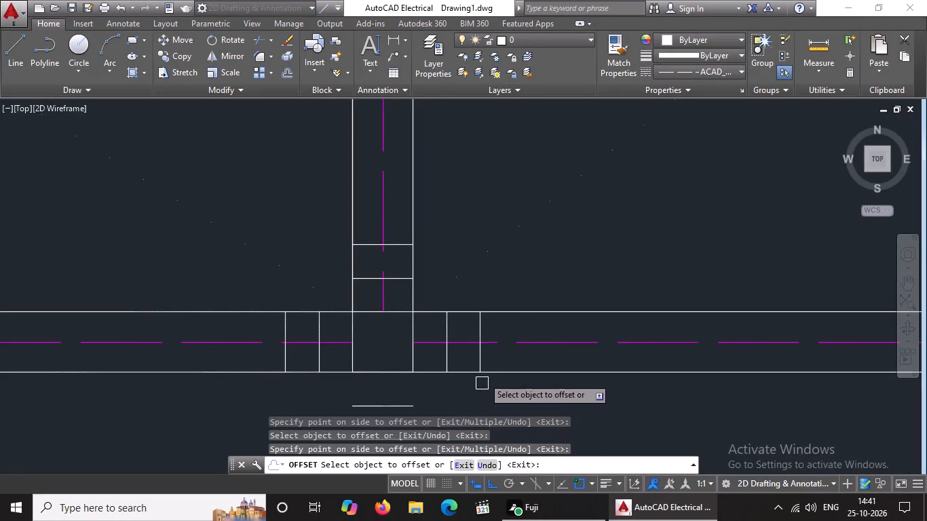
Offset the bottom edge of the foundation plan's bottom-left corner square downward twice, at 5" spacing.
{"action": "scroll", "coordinate": [468, 289], "scroll_direction": "down", "scroll_amount": 2}
{"action": "middle_click_drag", "start_coordinate": [444, 313], "coordinate": [428, 255]}
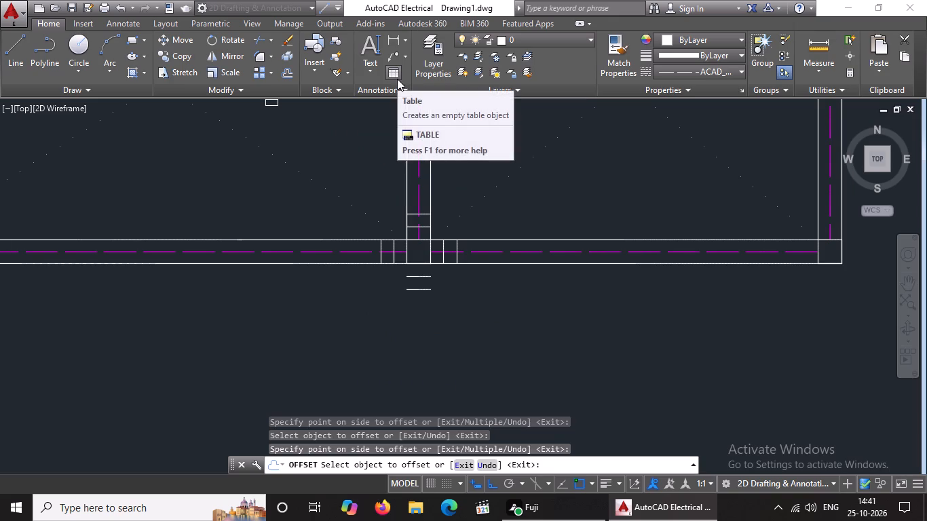
{"action": "scroll", "coordinate": [471, 228], "scroll_direction": "down", "scroll_amount": 2}
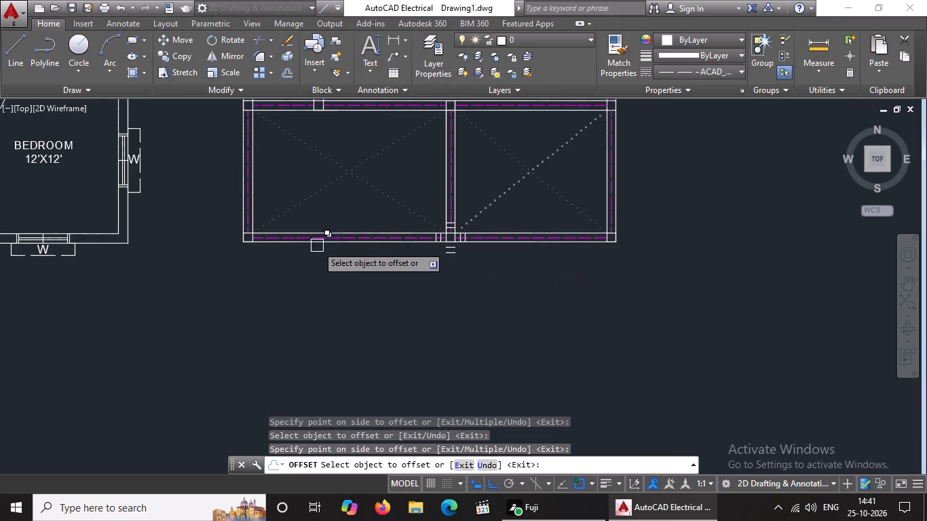
{"action": "scroll", "coordinate": [231, 246], "scroll_direction": "up", "scroll_amount": 2}
{"action": "left_click", "coordinate": [271, 237]}
{"action": "left_click", "coordinate": [267, 266]}
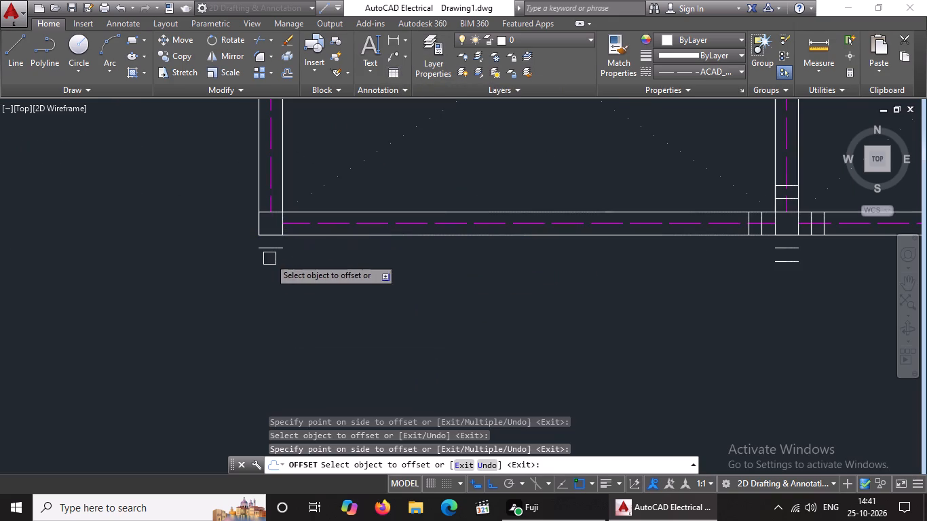
{"action": "left_click", "coordinate": [273, 248]}
{"action": "left_click", "coordinate": [273, 272]}
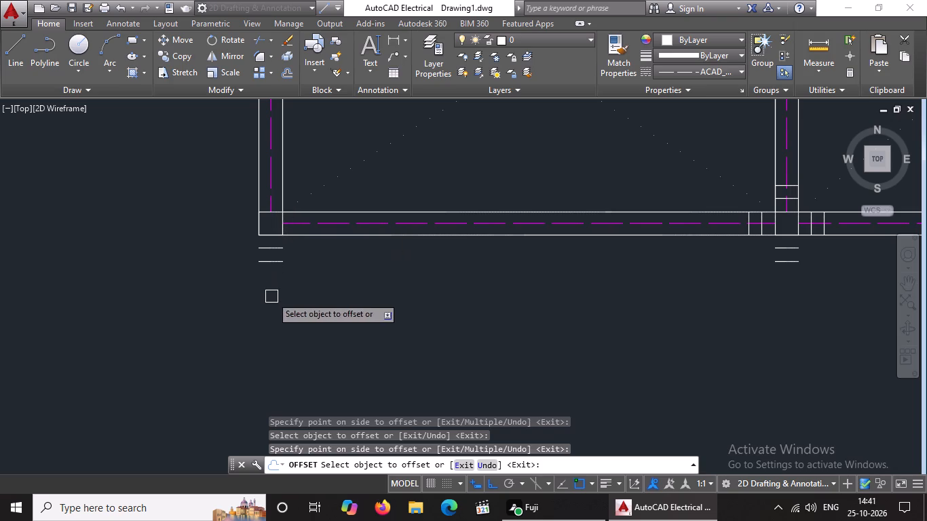
Offset the bottom-left corner square's left and right edges outward, twice each at 5" spacing.
{"action": "scroll", "coordinate": [256, 224], "scroll_direction": "up", "scroll_amount": 2}
{"action": "left_click", "coordinate": [254, 226]}
{"action": "left_click", "coordinate": [216, 235]}
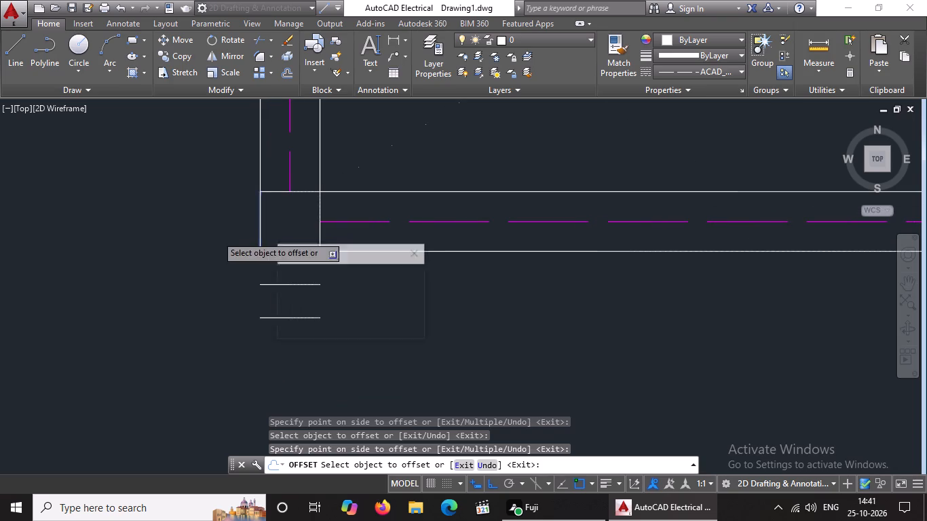
{"action": "left_click", "coordinate": [225, 227]}
{"action": "left_click", "coordinate": [208, 239]}
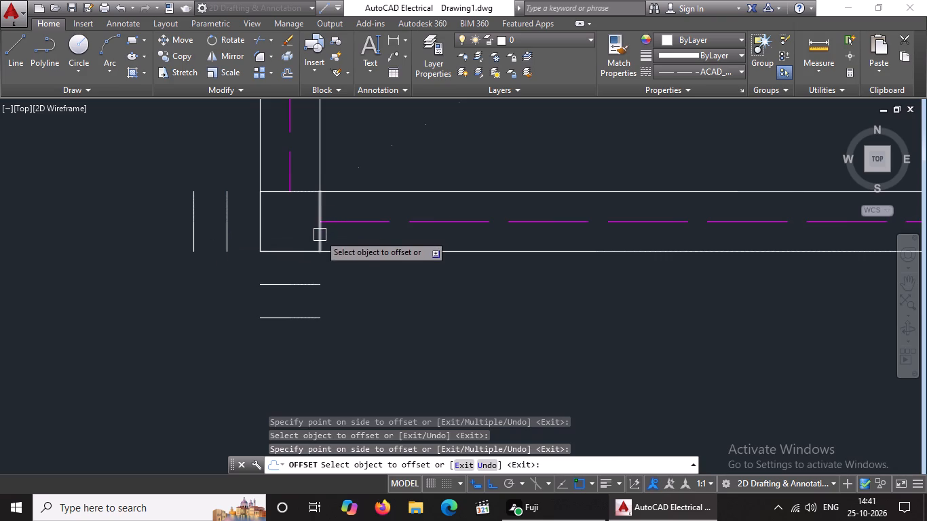
{"action": "left_click_drag", "start_coordinate": [320, 235], "coordinate": [331, 233]}
{"action": "left_click", "coordinate": [351, 230]}
{"action": "left_click_drag", "start_coordinate": [349, 231], "coordinate": [363, 229]}
{"action": "left_click", "coordinate": [363, 229]}
Offset the bottom-left corner square's top edge upward into the left outer wall twice, at 5" spacing.
{"action": "scroll", "coordinate": [350, 252], "scroll_direction": "down", "scroll_amount": 4}
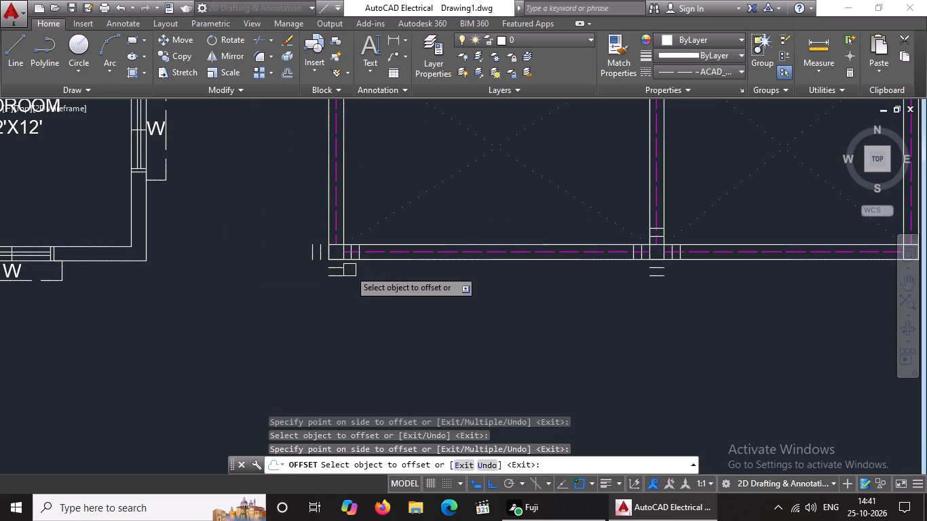
{"action": "scroll", "coordinate": [358, 245], "scroll_direction": "up", "scroll_amount": 2}
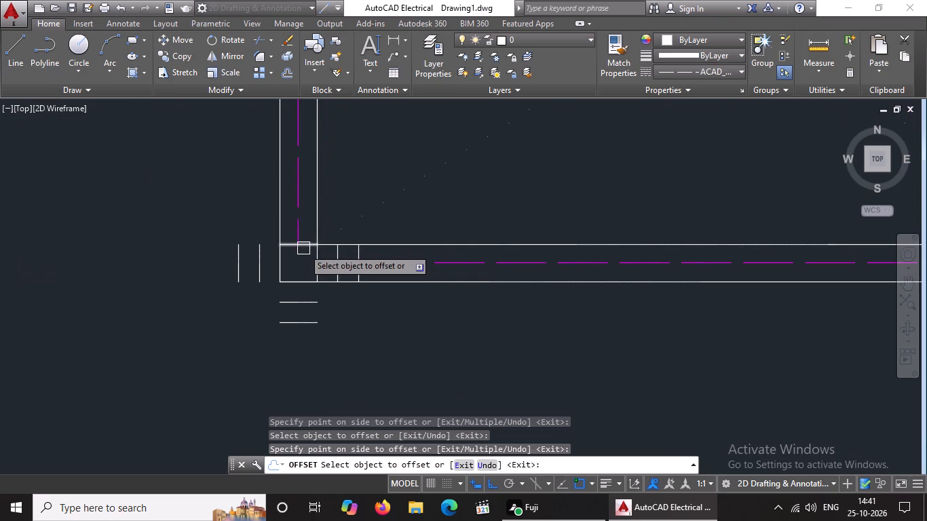
{"action": "scroll", "coordinate": [311, 244], "scroll_direction": "up", "scroll_amount": 3}
{"action": "left_click_drag", "start_coordinate": [300, 246], "coordinate": [301, 236]}
{"action": "left_click", "coordinate": [307, 201]}
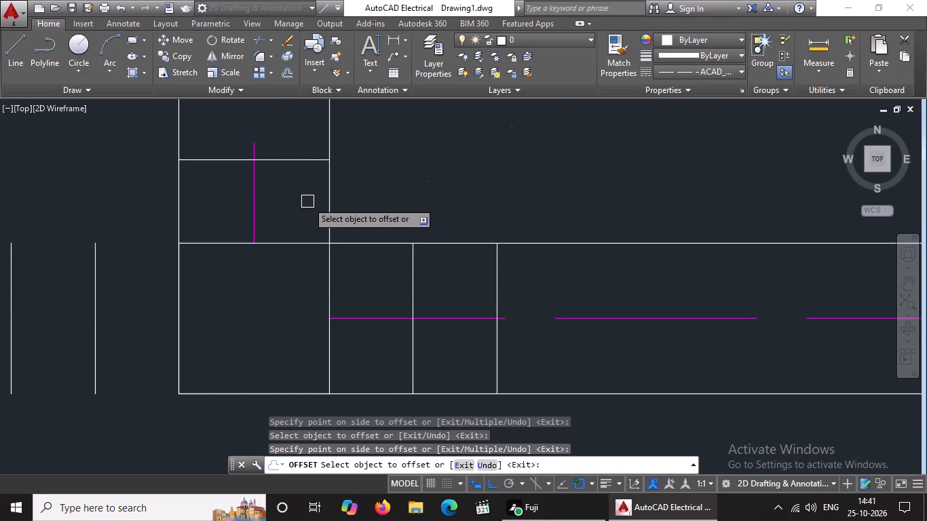
{"action": "scroll", "coordinate": [307, 201], "scroll_direction": "down", "scroll_amount": 3}
{"action": "scroll", "coordinate": [292, 182], "scroll_direction": "up", "scroll_amount": 2}
{"action": "left_click", "coordinate": [312, 206]}
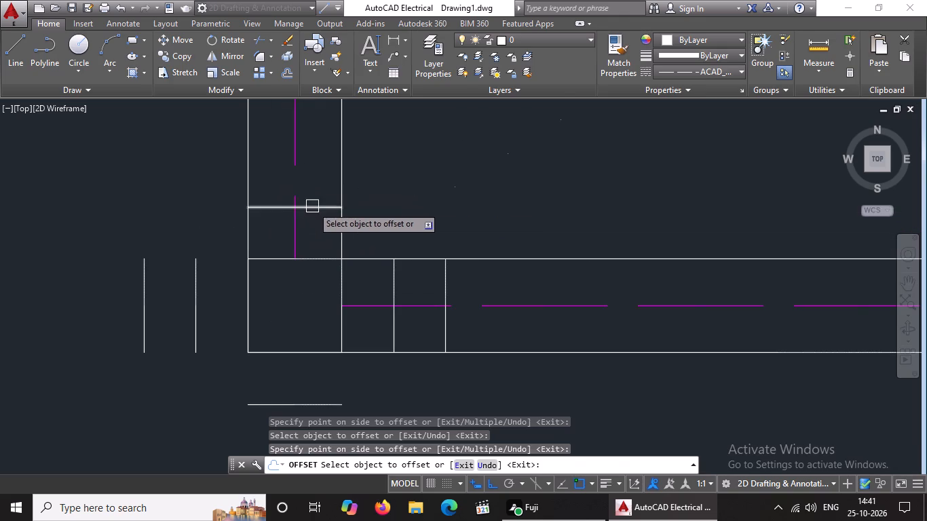
{"action": "left_click", "coordinate": [314, 182]}
At the square where the wall above the lower rooms meets the left outer wall, offset the bottom and left edges outward, twice each at 5" spacing.
{"action": "scroll", "coordinate": [322, 199], "scroll_direction": "down", "scroll_amount": 3}
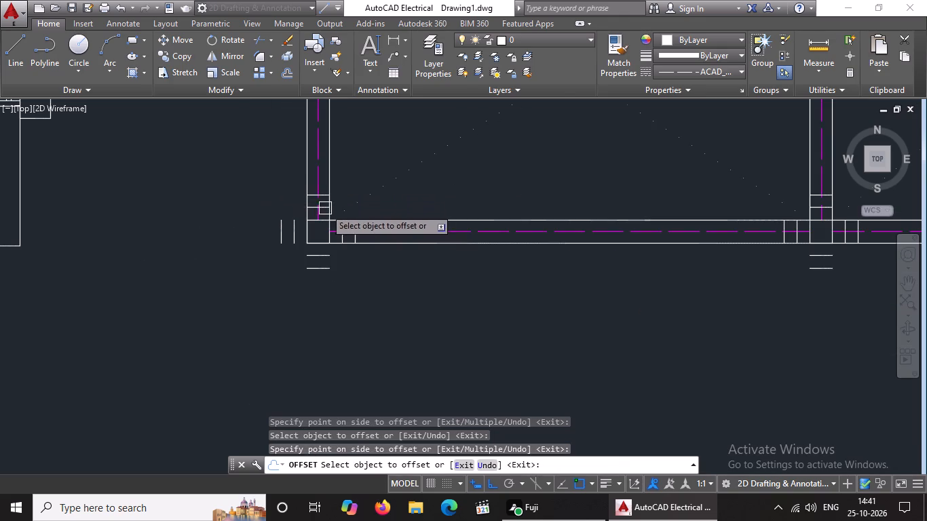
{"action": "scroll", "coordinate": [426, 247], "scroll_direction": "down", "scroll_amount": 3}
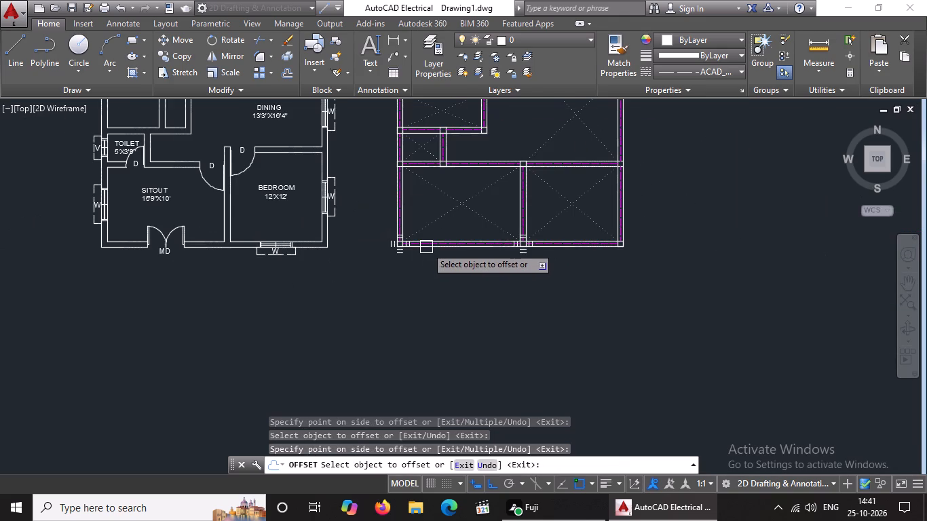
{"action": "middle_click_drag", "start_coordinate": [442, 244], "coordinate": [430, 324]}
{"action": "scroll", "coordinate": [381, 254], "scroll_direction": "up", "scroll_amount": 5}
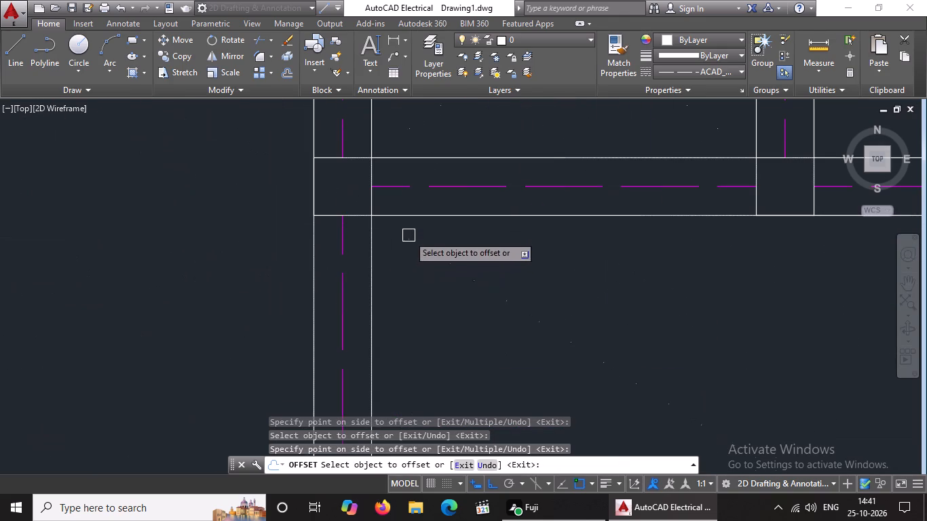
{"action": "left_click_drag", "start_coordinate": [361, 217], "coordinate": [359, 226]}
{"action": "left_click", "coordinate": [354, 257]}
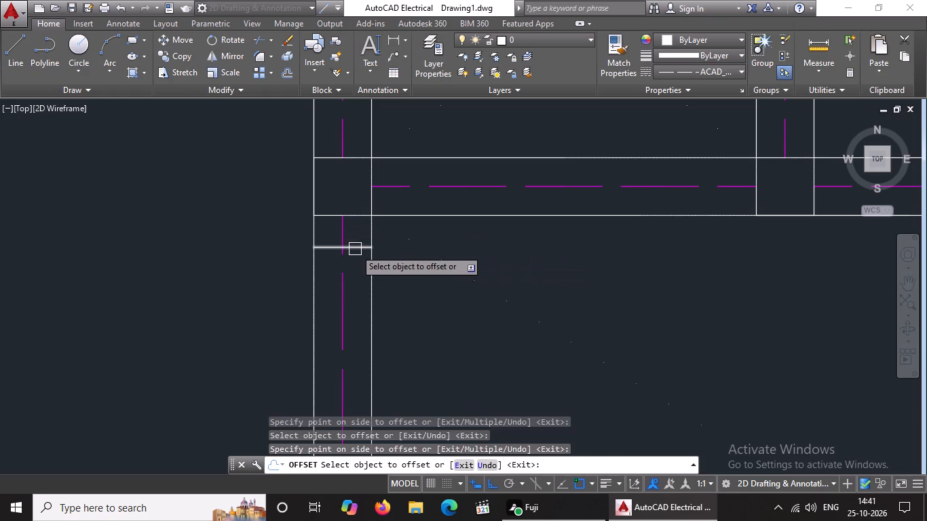
{"action": "left_click", "coordinate": [356, 248]}
{"action": "left_click", "coordinate": [356, 279]}
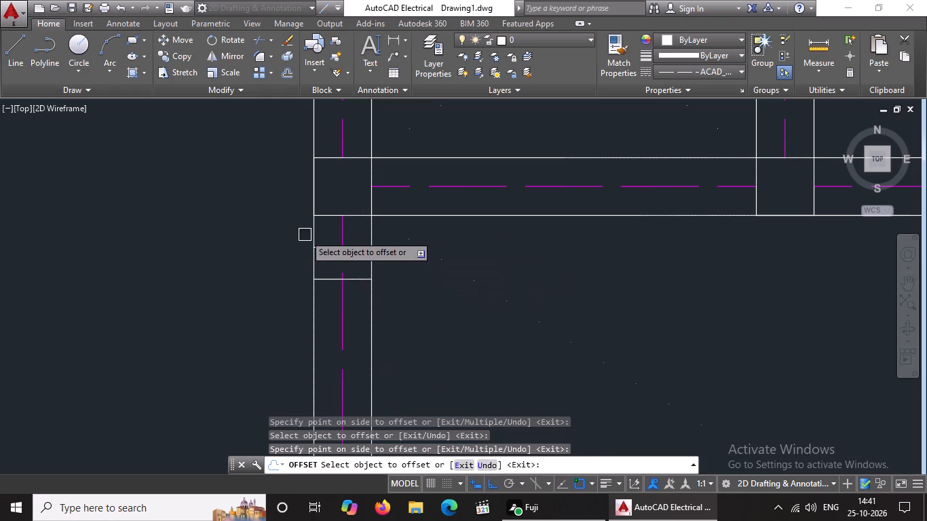
{"action": "left_click", "coordinate": [307, 189]}
{"action": "left_click", "coordinate": [289, 198]}
{"action": "left_click", "coordinate": [282, 195]}
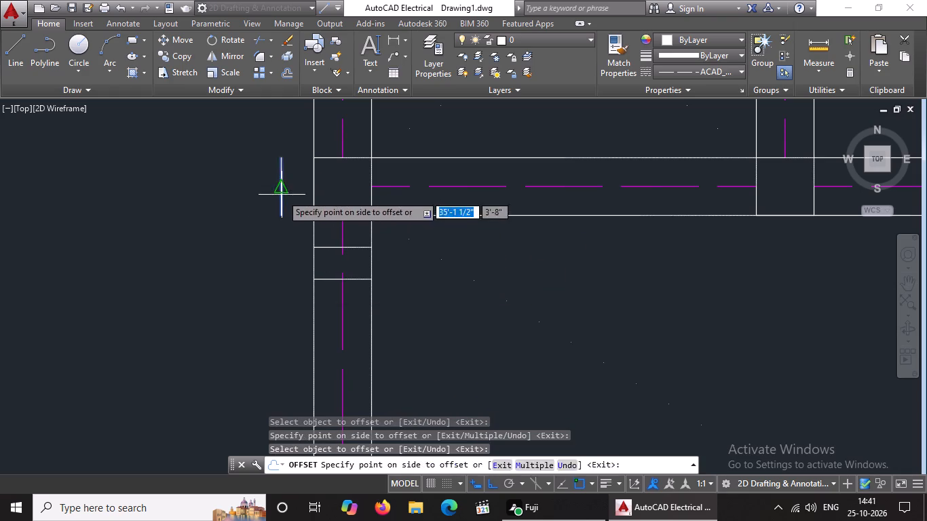
{"action": "left_click", "coordinate": [275, 197]}
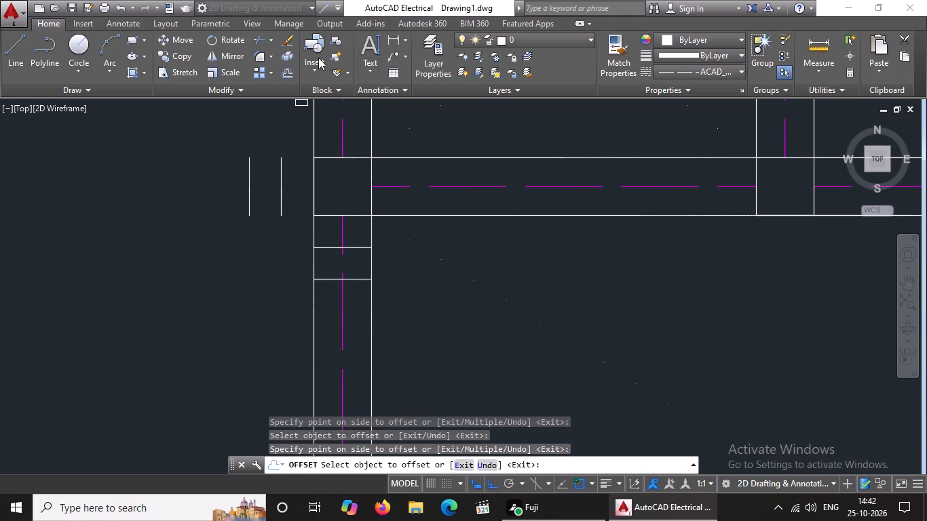
Offset the same left-wall junction square's top edge upward and right edge rightward, twice each at 5" spacing.
{"action": "left_click", "coordinate": [361, 158]}
{"action": "left_click", "coordinate": [354, 140]}
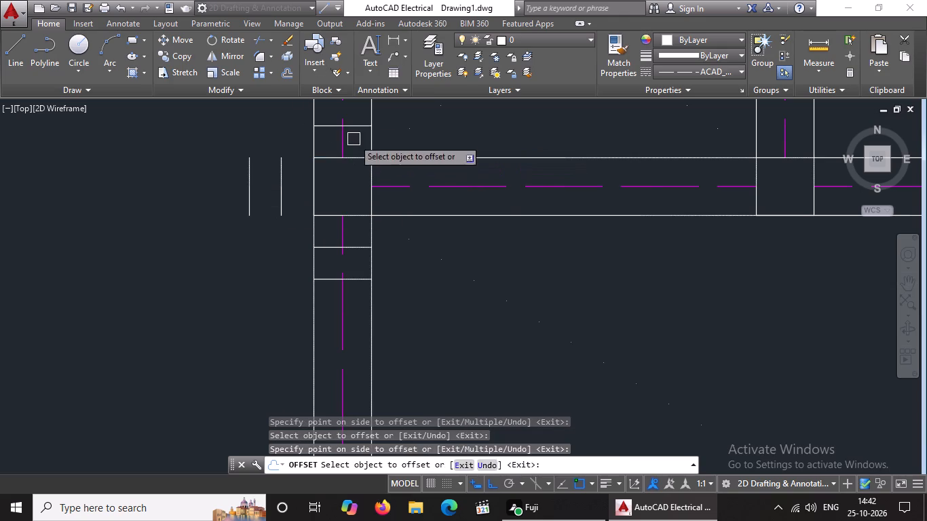
{"action": "left_click", "coordinate": [350, 127]}
{"action": "left_click", "coordinate": [352, 117]}
{"action": "left_click_drag", "start_coordinate": [371, 204], "coordinate": [396, 198]}
{"action": "left_click", "coordinate": [401, 198]}
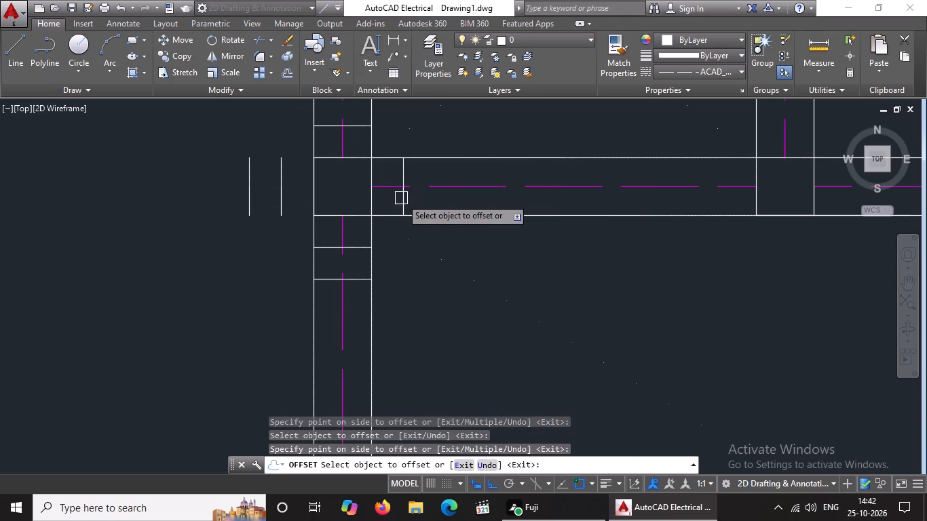
{"action": "left_click_drag", "start_coordinate": [401, 198], "coordinate": [421, 198]}
{"action": "left_click", "coordinate": [421, 198]}
{"action": "double_click", "coordinate": [408, 204]}
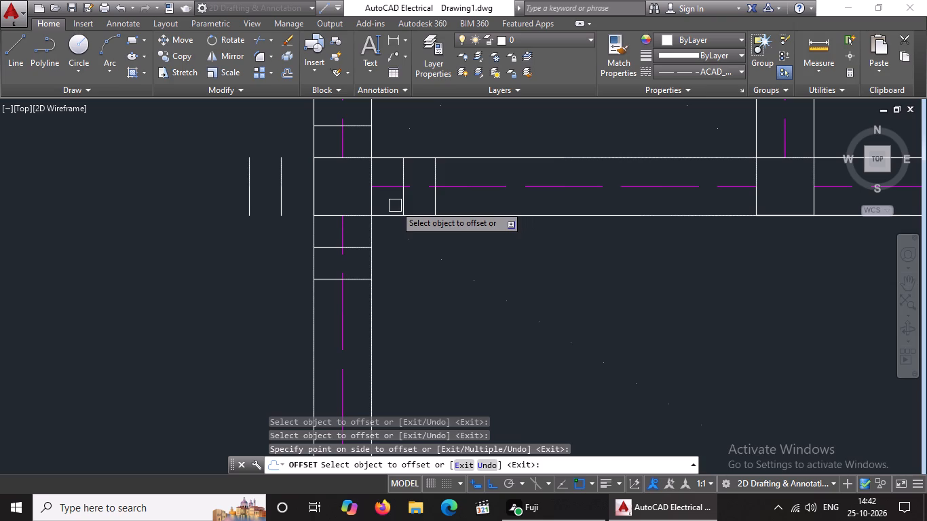
Offset the bottom edge of the square where the short partition meets the wall above the lower rooms downward twice, at 5" spacing.
{"action": "scroll", "coordinate": [464, 223], "scroll_direction": "down", "scroll_amount": 6}
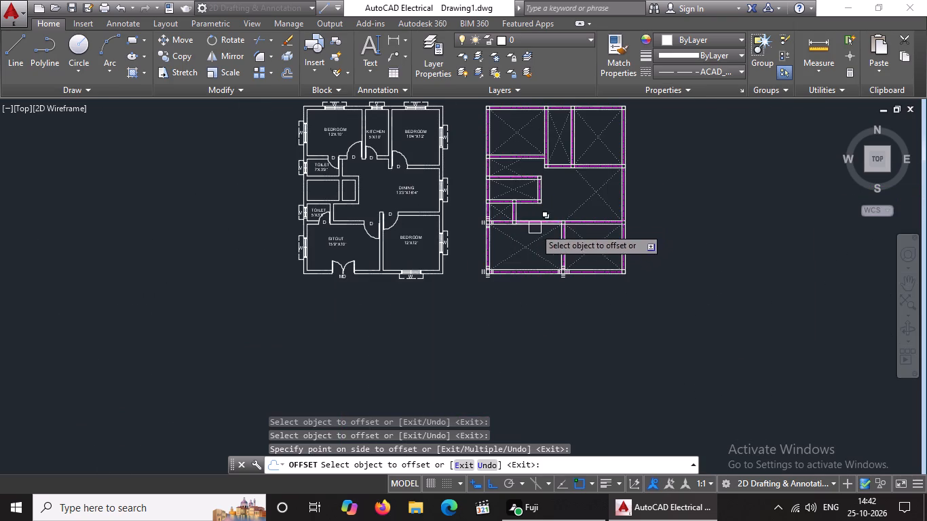
{"action": "scroll", "coordinate": [522, 228], "scroll_direction": "up", "scroll_amount": 5}
{"action": "left_click", "coordinate": [470, 220]}
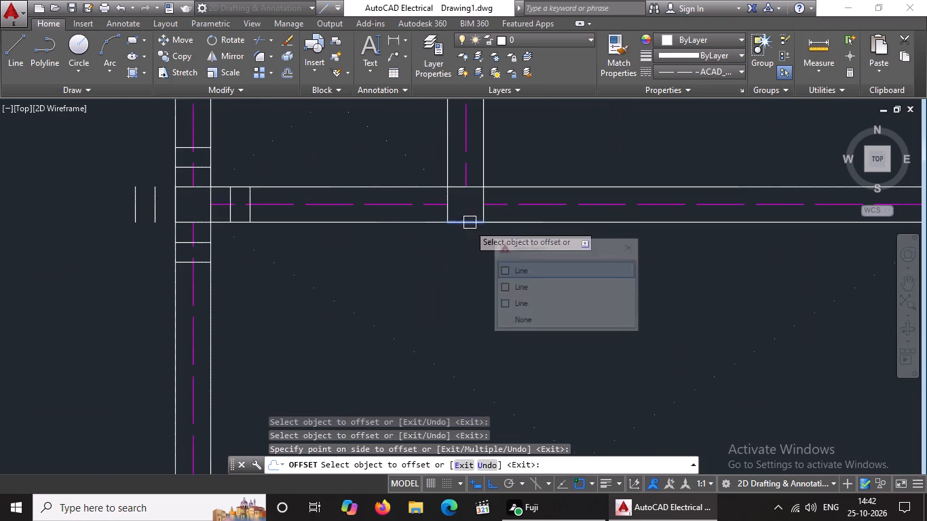
{"action": "left_click", "coordinate": [464, 252]}
{"action": "left_click_drag", "start_coordinate": [463, 244], "coordinate": [459, 269]}
{"action": "left_click", "coordinate": [459, 269]}
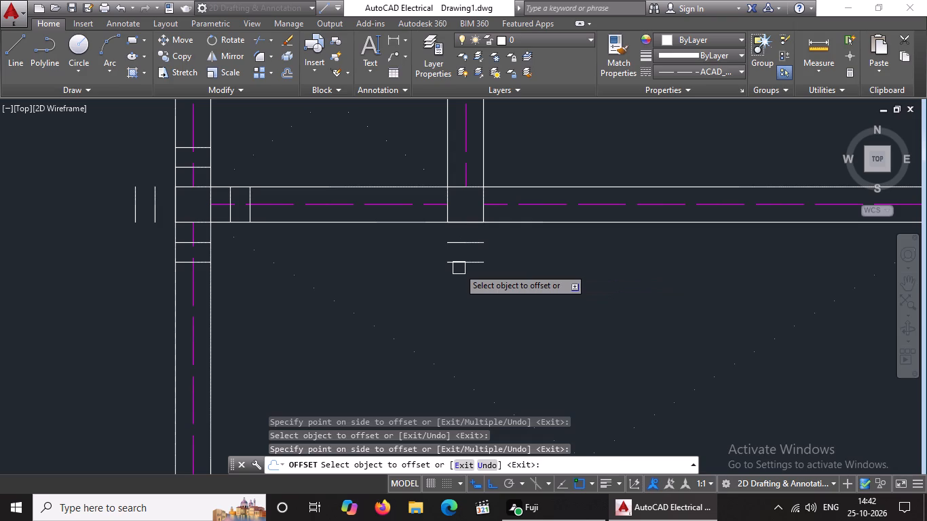
Offset the short partition's junction square's top edge upward into the partition twice, at 5" spacing.
{"action": "scroll", "coordinate": [455, 193], "scroll_direction": "up", "scroll_amount": 3}
{"action": "left_click", "coordinate": [455, 172]}
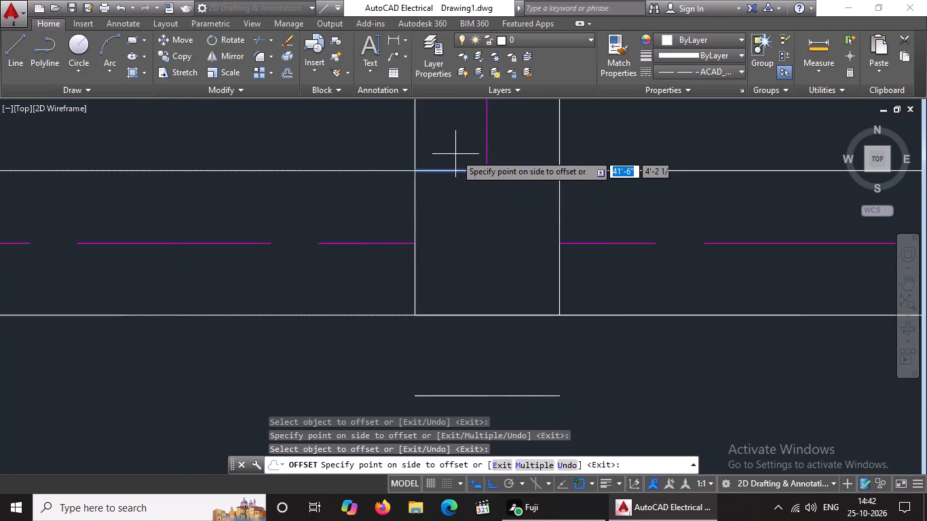
{"action": "left_click", "coordinate": [456, 151]}
{"action": "scroll", "coordinate": [458, 155], "scroll_direction": "down", "scroll_amount": 4}
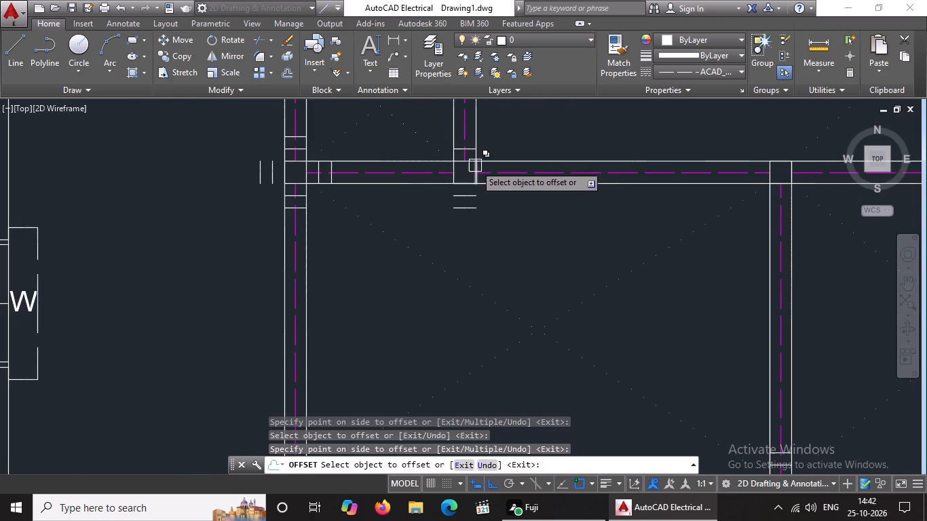
{"action": "middle_click_drag", "start_coordinate": [475, 157], "coordinate": [455, 251]}
{"action": "scroll", "coordinate": [450, 238], "scroll_direction": "up", "scroll_amount": 3}
{"action": "left_click", "coordinate": [445, 252]}
{"action": "left_click", "coordinate": [456, 218]}
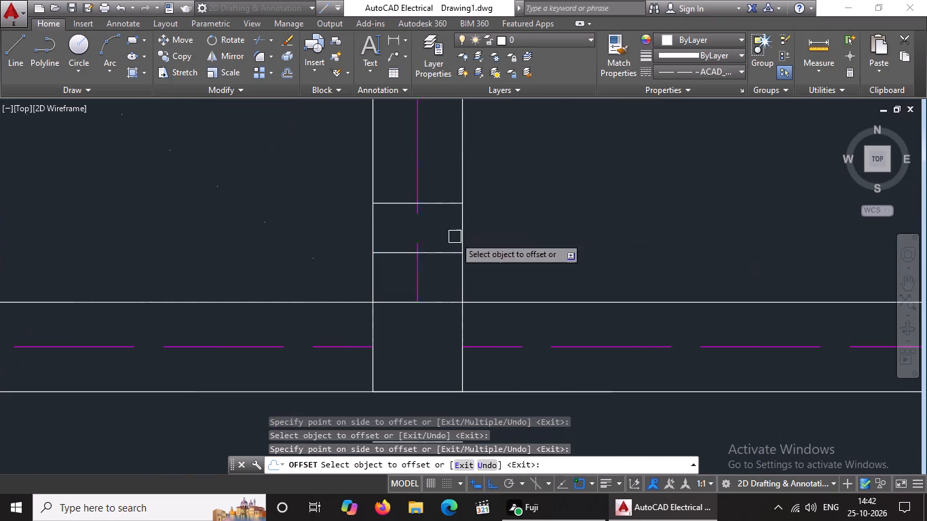
Offset that junction square's right and left edges outward along the horizontal wall, twice each at 5" spacing.
{"action": "left_click_drag", "start_coordinate": [461, 331], "coordinate": [468, 330]}
{"action": "left_click", "coordinate": [521, 334]}
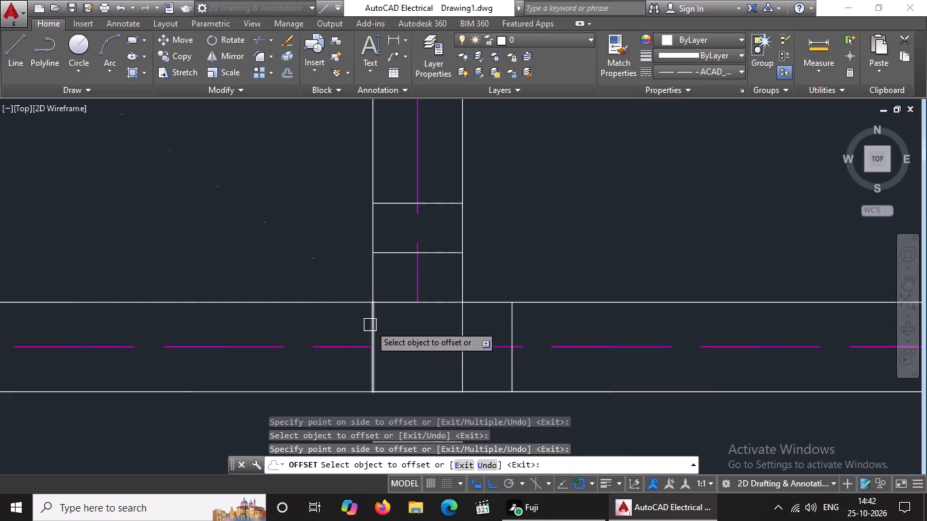
{"action": "left_click_drag", "start_coordinate": [370, 325], "coordinate": [363, 324]}
{"action": "left_click", "coordinate": [342, 324]}
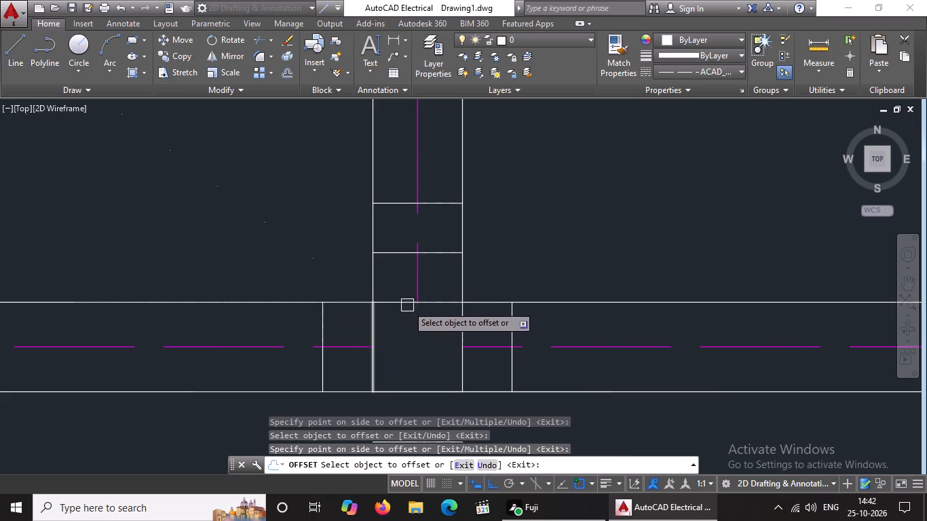
{"action": "left_click", "coordinate": [510, 326]}
{"action": "left_click", "coordinate": [534, 320]}
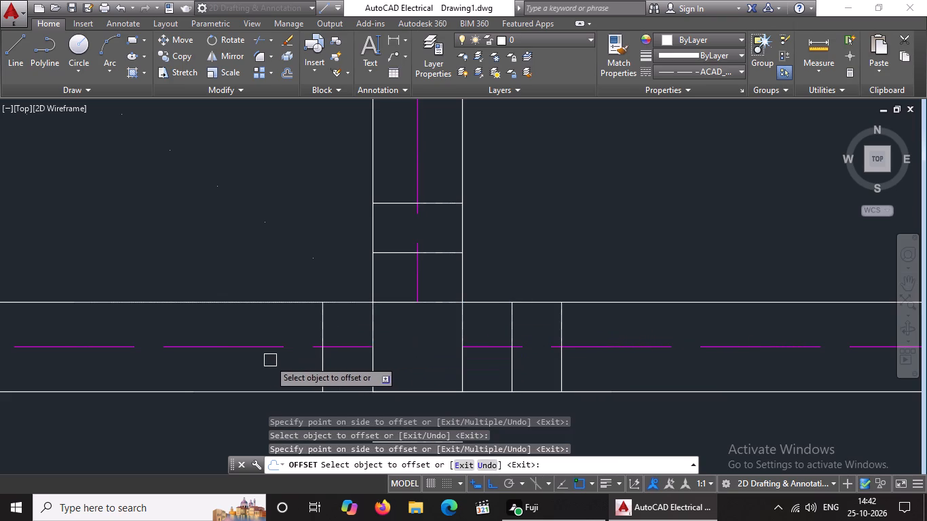
{"action": "left_click_drag", "start_coordinate": [324, 325], "coordinate": [314, 325]}
{"action": "left_click", "coordinate": [289, 329]}
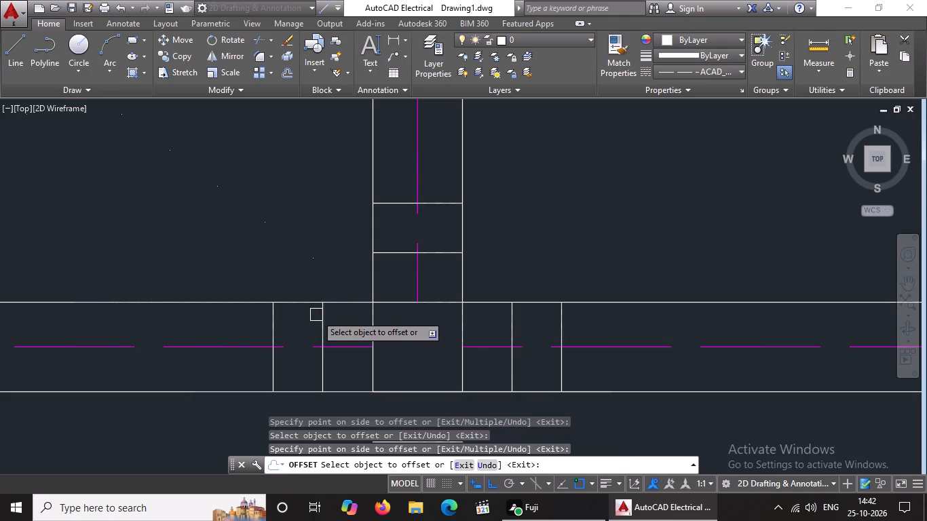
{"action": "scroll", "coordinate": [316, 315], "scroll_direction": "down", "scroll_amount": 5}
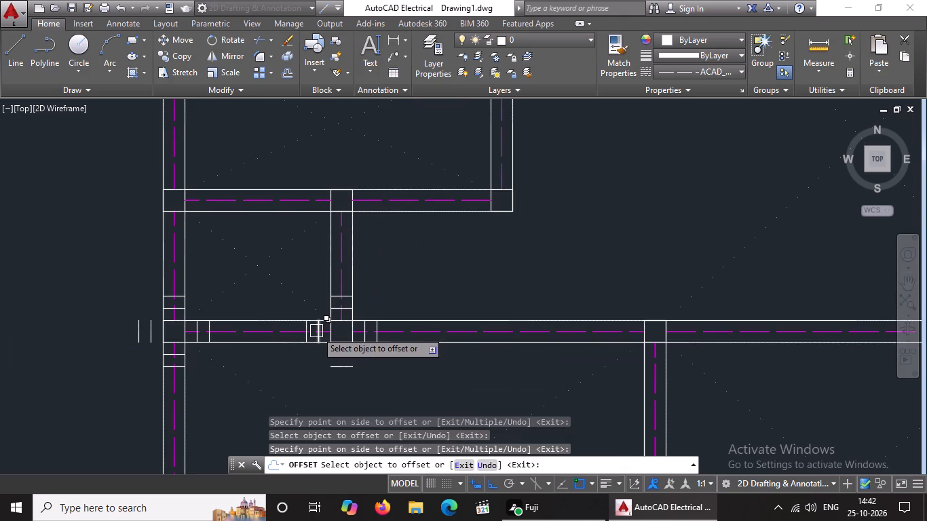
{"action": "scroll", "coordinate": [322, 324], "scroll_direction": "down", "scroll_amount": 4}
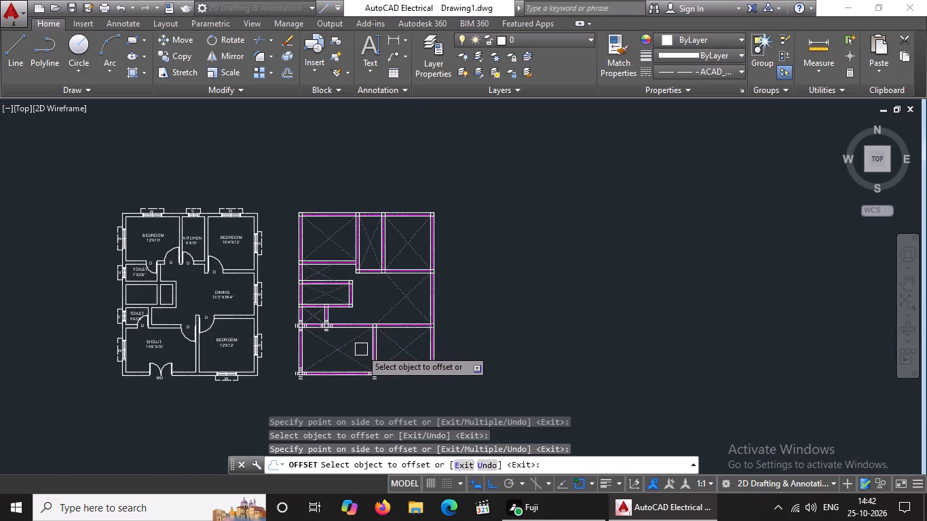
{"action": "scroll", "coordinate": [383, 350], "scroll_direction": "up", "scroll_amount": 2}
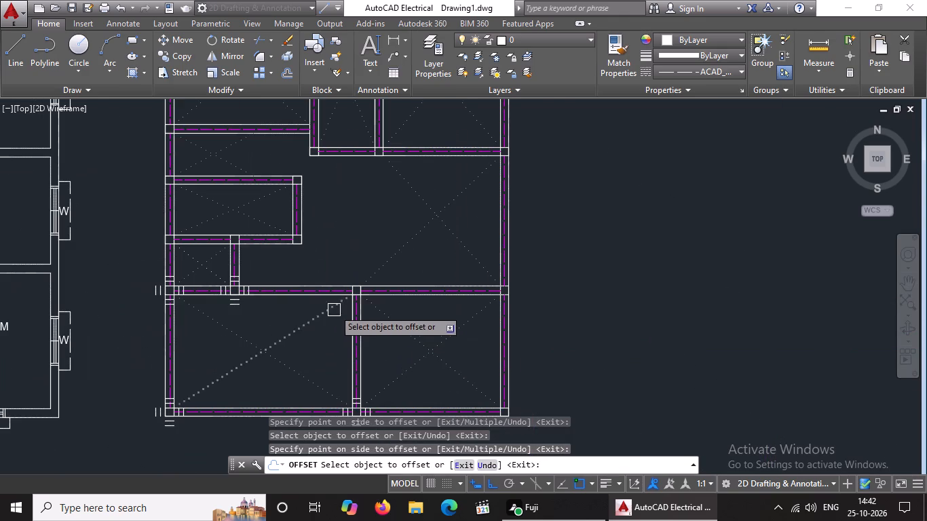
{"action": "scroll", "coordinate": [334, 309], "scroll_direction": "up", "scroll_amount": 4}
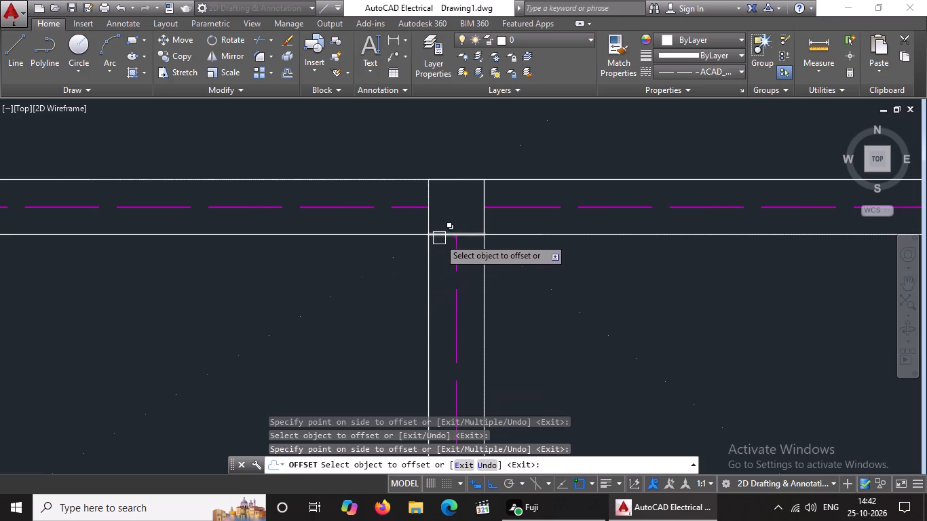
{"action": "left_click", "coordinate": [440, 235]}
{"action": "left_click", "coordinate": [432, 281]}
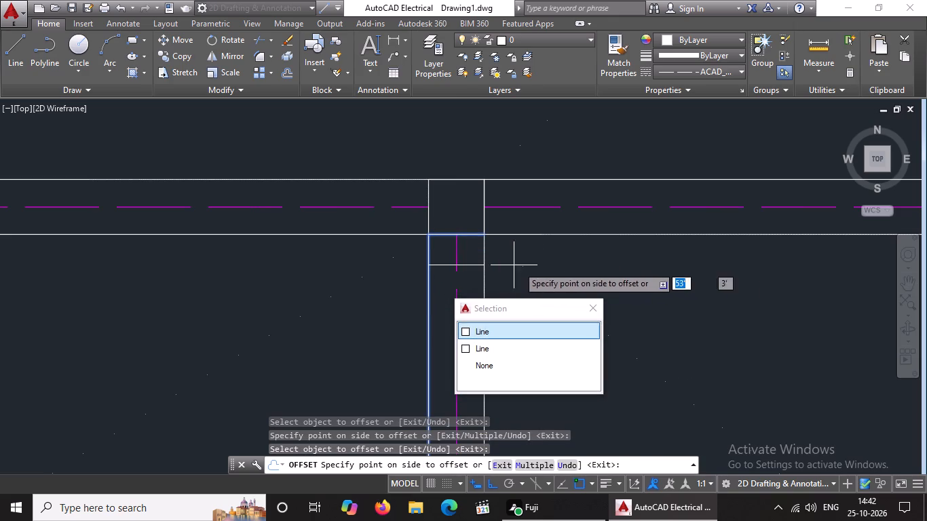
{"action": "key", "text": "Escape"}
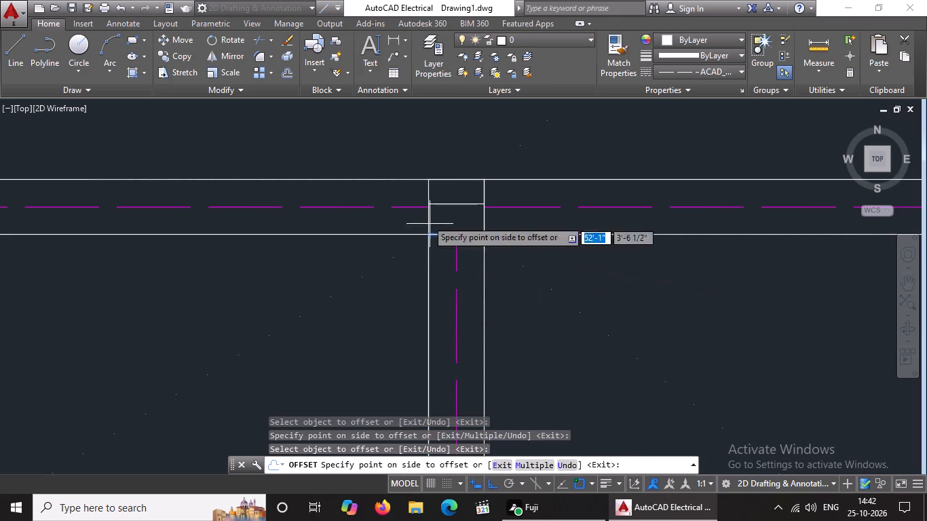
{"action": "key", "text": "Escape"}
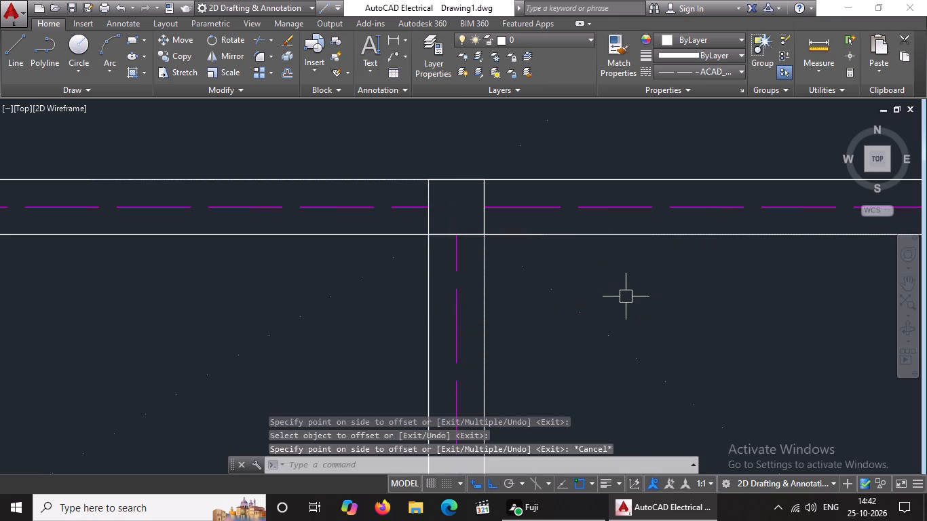
Offset the bottom edge of the square where the wall between the two lower rooms meets the horizontal wall downward twice, at 5" spacing.
{"action": "scroll", "coordinate": [550, 289], "scroll_direction": "down", "scroll_amount": 4}
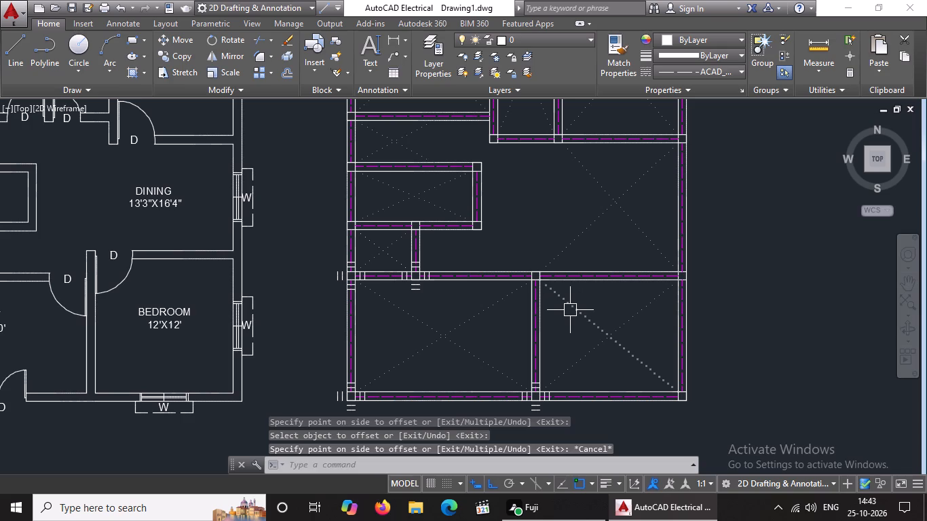
{"action": "key", "text": "o"}
{"action": "key", "text": "Return"}
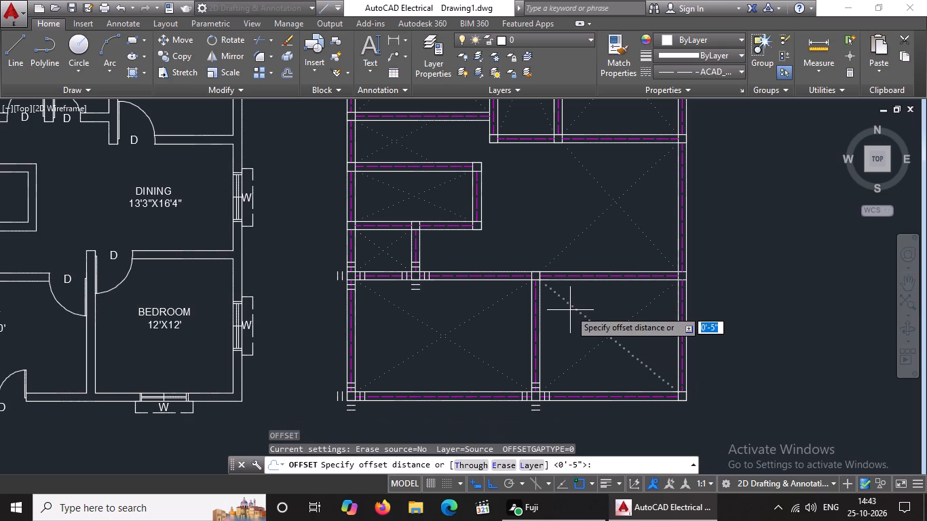
{"action": "type", "text": "5\""}
{"action": "key", "text": "Return"}
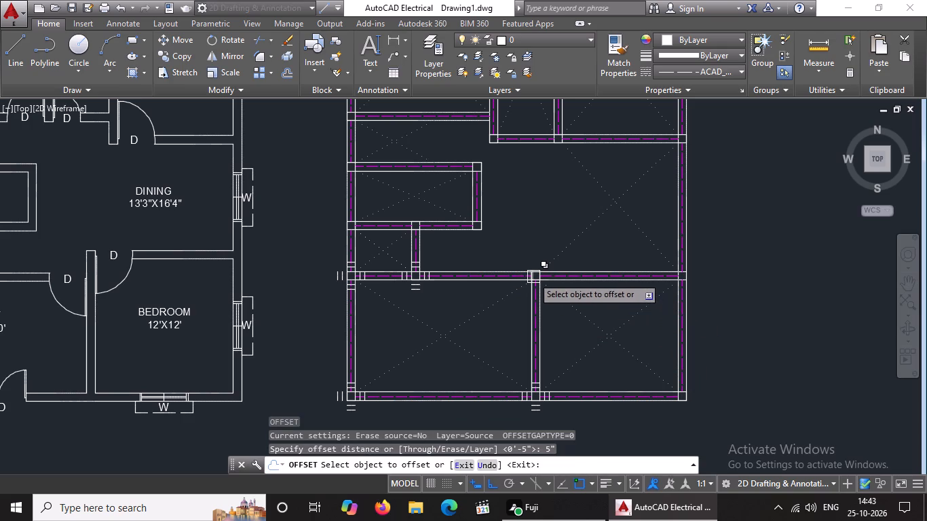
{"action": "scroll", "coordinate": [535, 296], "scroll_direction": "up", "scroll_amount": 5}
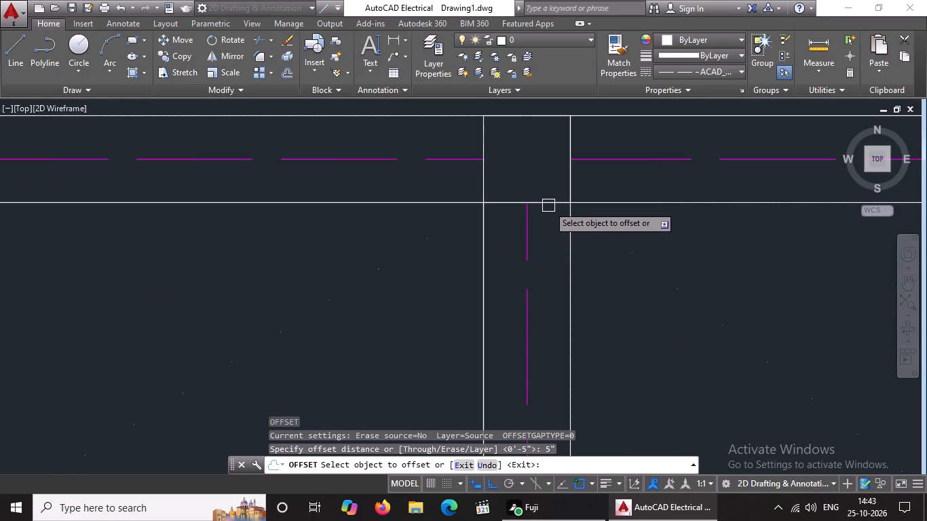
{"action": "left_click", "coordinate": [550, 205]}
{"action": "left_click", "coordinate": [551, 260]}
{"action": "left_click_drag", "start_coordinate": [552, 248], "coordinate": [552, 256]}
{"action": "left_click", "coordinate": [546, 295]}
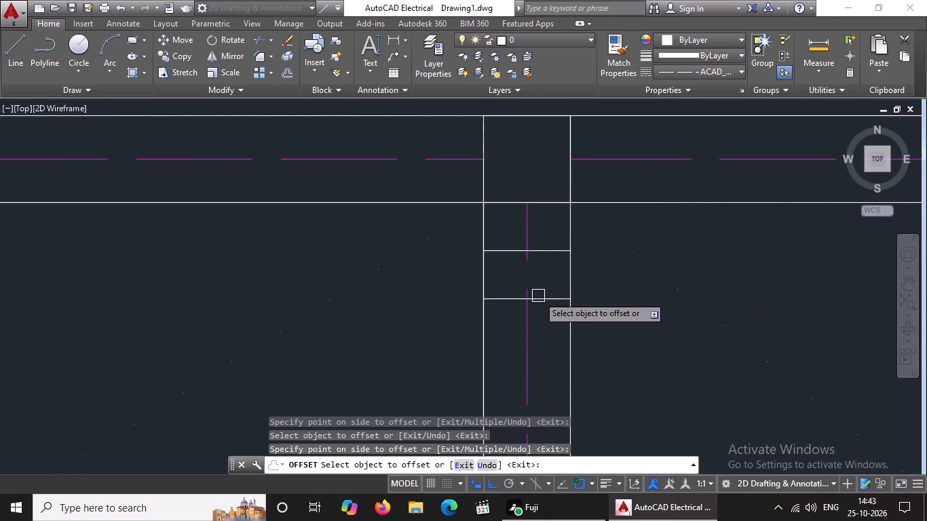
Offset that same junction square's right and left edges outward along the horizontal wall, twice each at 5" spacing.
{"action": "left_click", "coordinate": [569, 173]}
{"action": "left_click", "coordinate": [619, 185]}
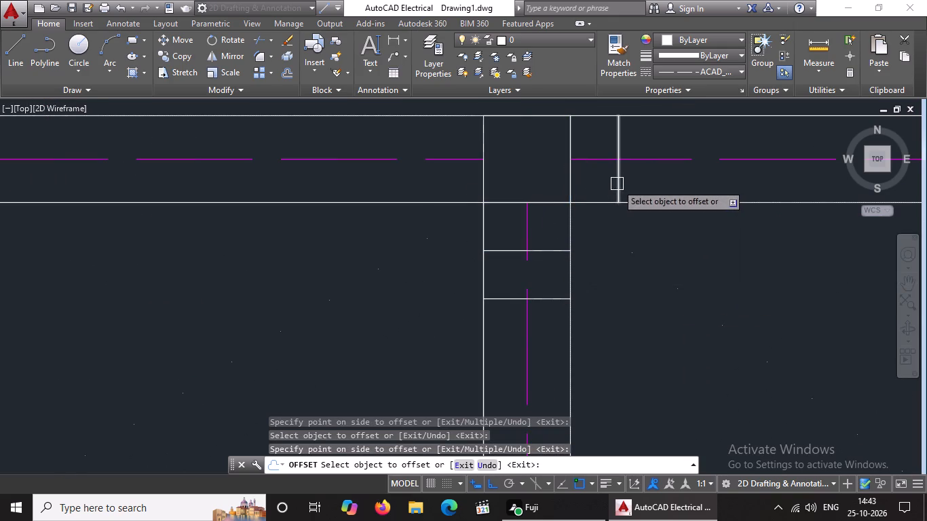
{"action": "left_click_drag", "start_coordinate": [617, 184], "coordinate": [625, 182]}
{"action": "left_click", "coordinate": [674, 177]}
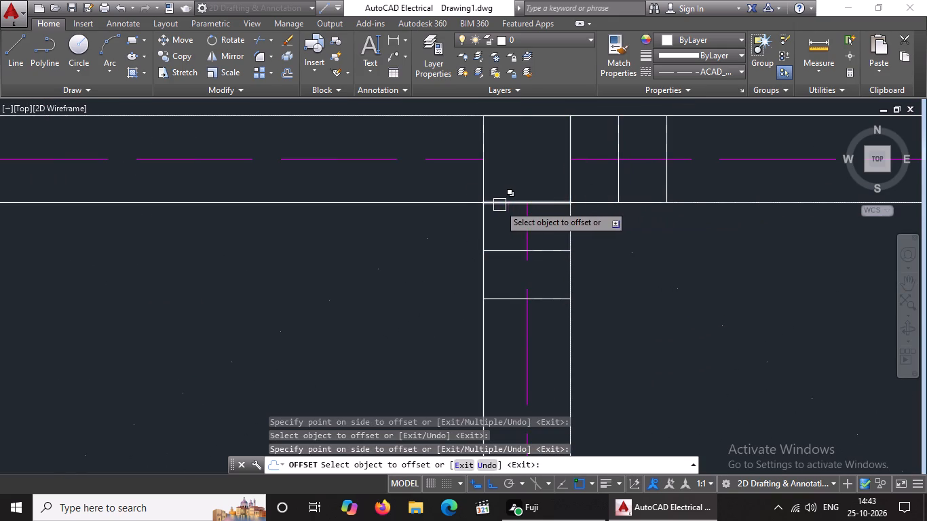
{"action": "scroll", "coordinate": [466, 225], "scroll_direction": "down", "scroll_amount": 2}
{"action": "scroll", "coordinate": [472, 198], "scroll_direction": "up", "scroll_amount": 2}
{"action": "left_click", "coordinate": [472, 215]}
{"action": "left_click", "coordinate": [456, 219]}
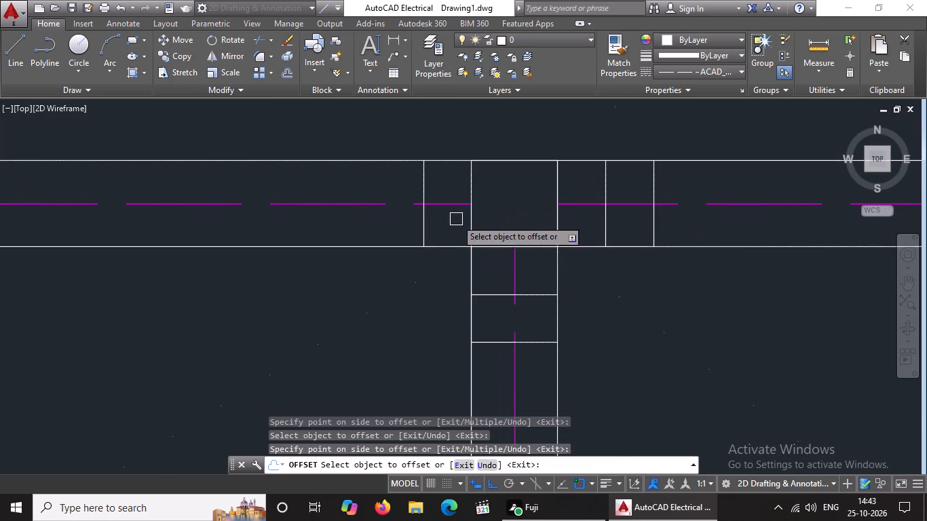
{"action": "double_click", "coordinate": [419, 227]}
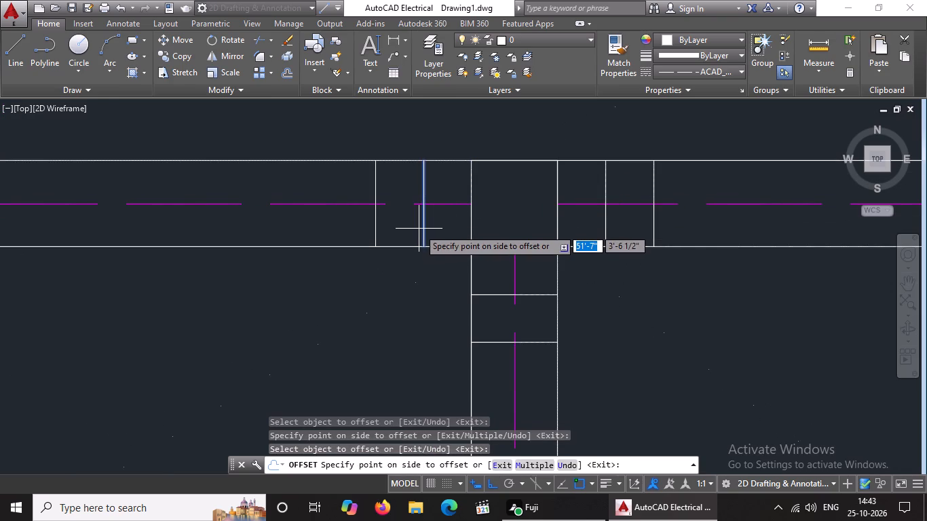
{"action": "scroll", "coordinate": [419, 229], "scroll_direction": "down", "scroll_amount": 2}
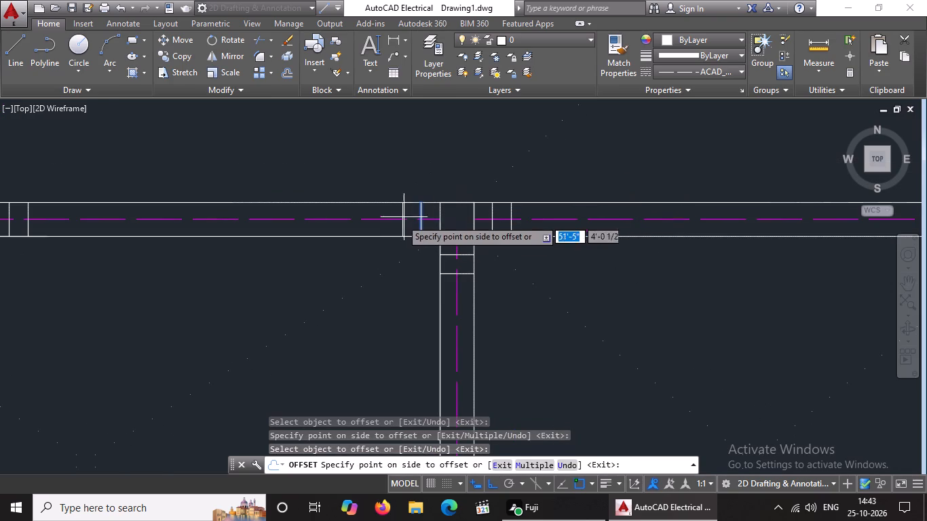
{"action": "left_click", "coordinate": [396, 222]}
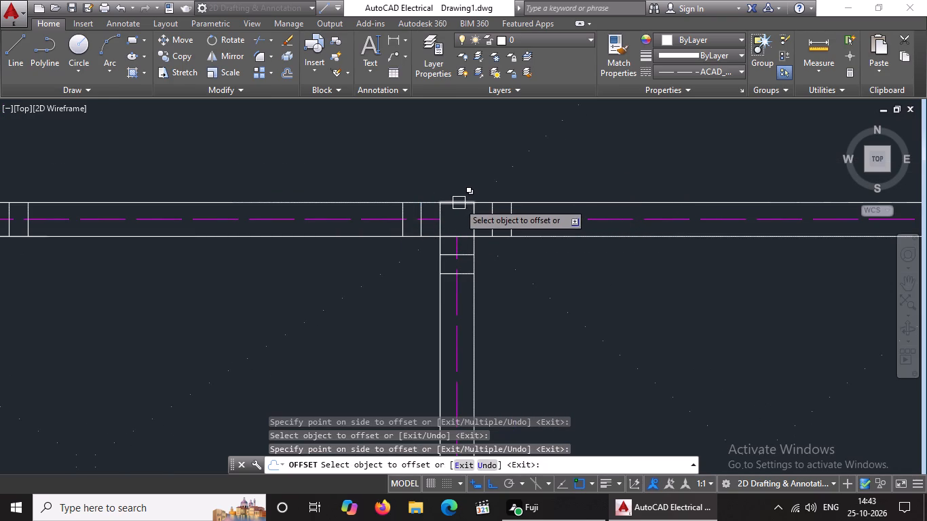
Offset the same junction square's top edge upward twice, at 5" spacing.
{"action": "left_click", "coordinate": [455, 202]}
{"action": "left_click", "coordinate": [456, 190]}
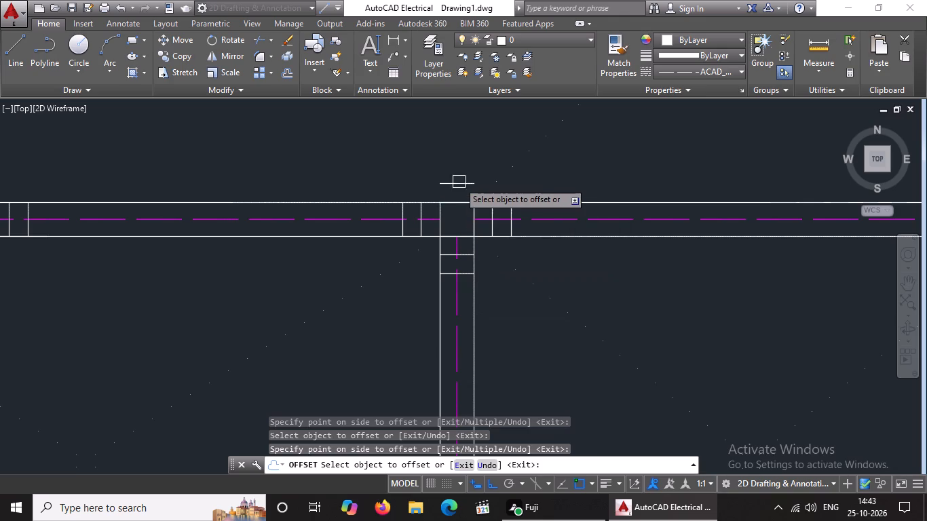
{"action": "left_click_drag", "start_coordinate": [456, 185], "coordinate": [459, 171]}
{"action": "left_click", "coordinate": [459, 166]}
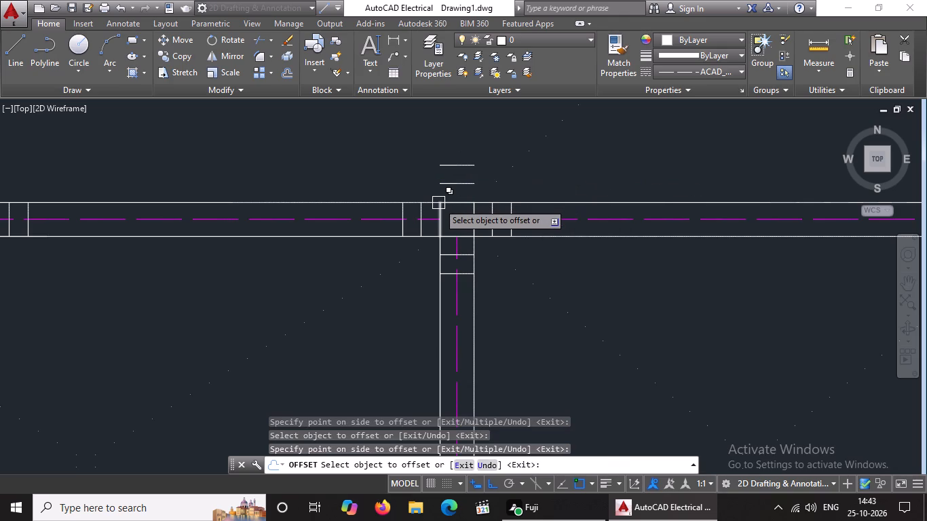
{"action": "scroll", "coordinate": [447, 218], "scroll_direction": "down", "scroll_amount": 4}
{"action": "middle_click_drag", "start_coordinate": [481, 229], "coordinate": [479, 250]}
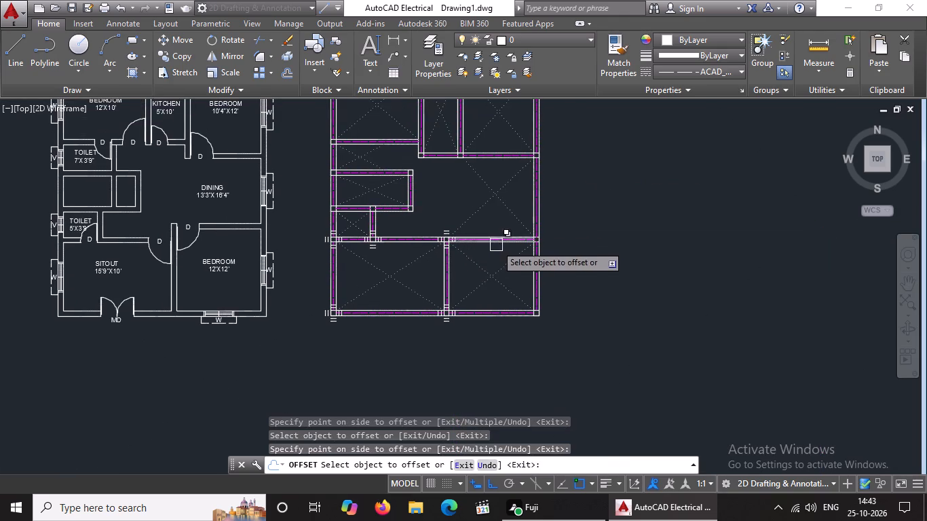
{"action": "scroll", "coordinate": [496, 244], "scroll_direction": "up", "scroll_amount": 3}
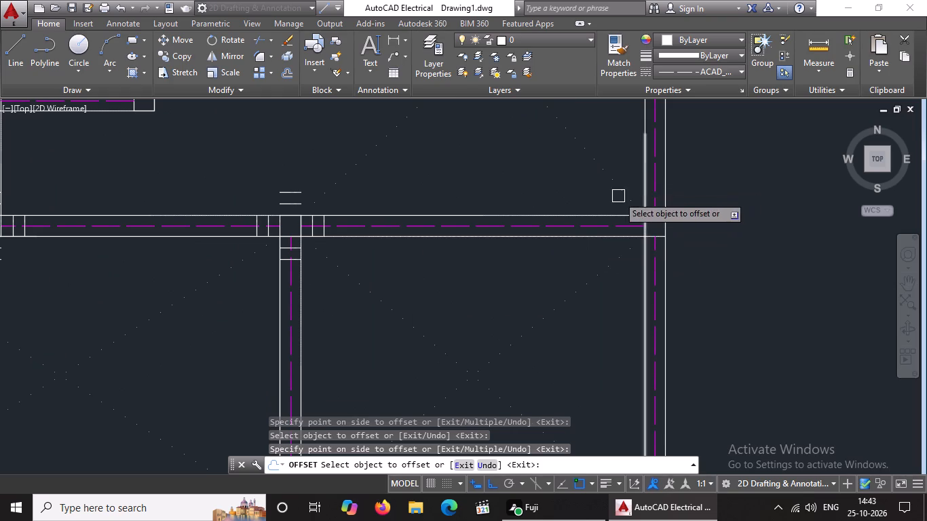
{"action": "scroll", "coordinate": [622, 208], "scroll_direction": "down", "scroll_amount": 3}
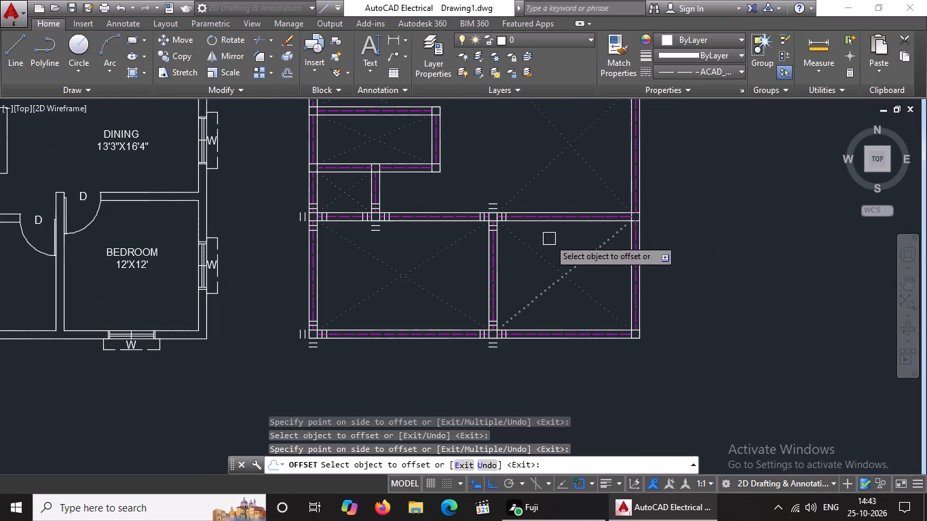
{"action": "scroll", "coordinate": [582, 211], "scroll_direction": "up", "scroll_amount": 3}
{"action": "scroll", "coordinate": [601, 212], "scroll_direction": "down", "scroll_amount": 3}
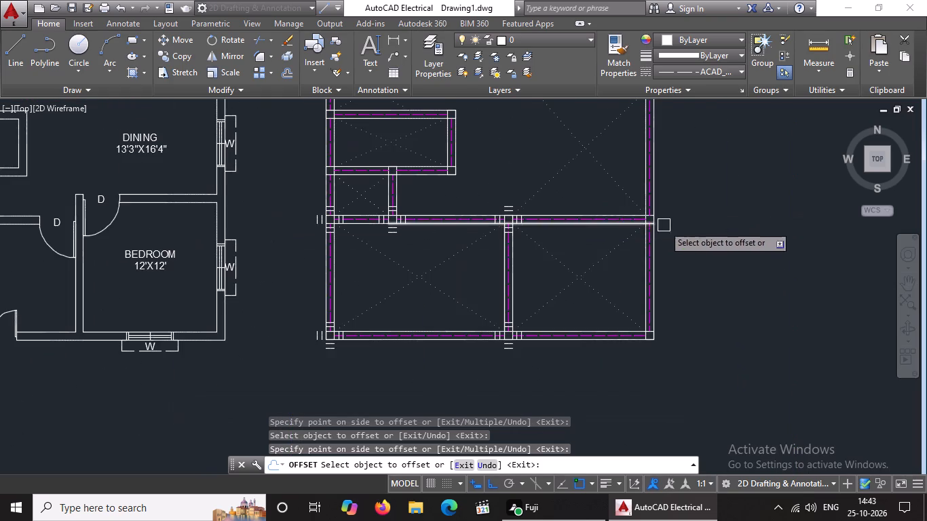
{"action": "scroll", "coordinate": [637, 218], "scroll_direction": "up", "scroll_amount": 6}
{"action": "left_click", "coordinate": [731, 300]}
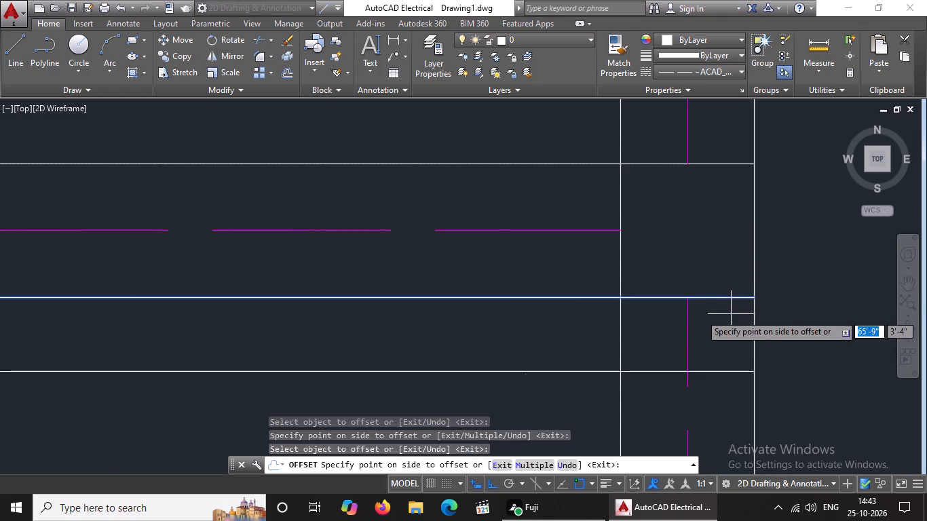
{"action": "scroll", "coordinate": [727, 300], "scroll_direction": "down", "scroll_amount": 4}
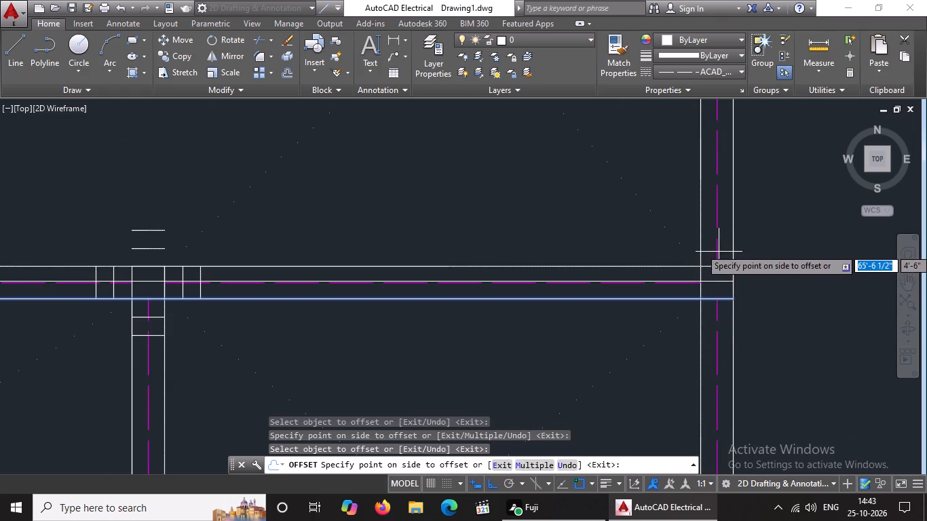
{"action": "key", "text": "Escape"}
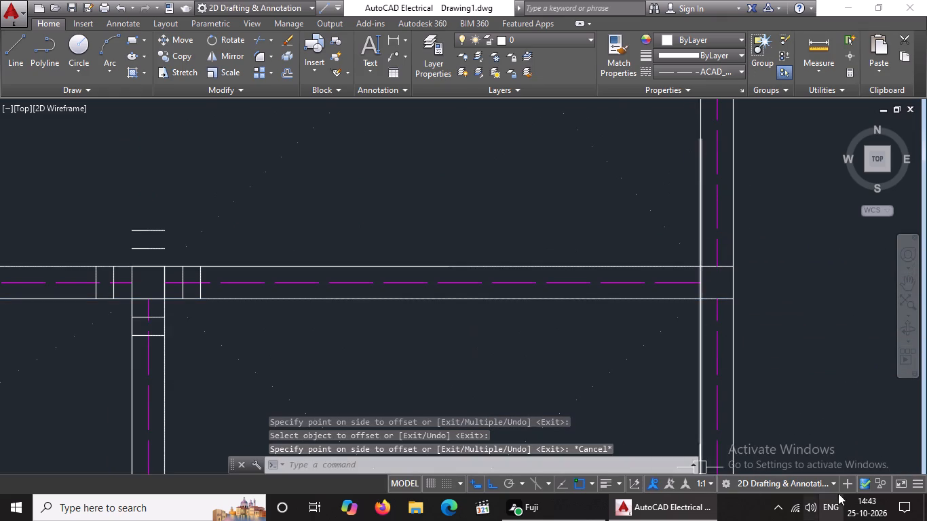
Copy the finished junction square with its offset lines from the wall between the two lower rooms to the same horizontal wall's junction with the right outer wall.
{"action": "scroll", "coordinate": [777, 322], "scroll_direction": "down", "scroll_amount": 3}
{"action": "middle_click_drag", "start_coordinate": [749, 345], "coordinate": [746, 344]}
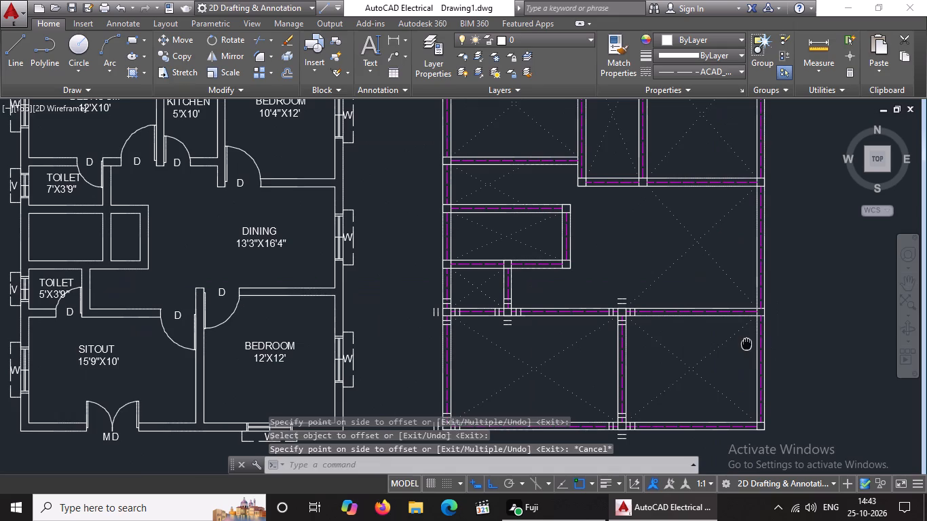
{"action": "middle_click_drag", "start_coordinate": [746, 344], "coordinate": [740, 344]}
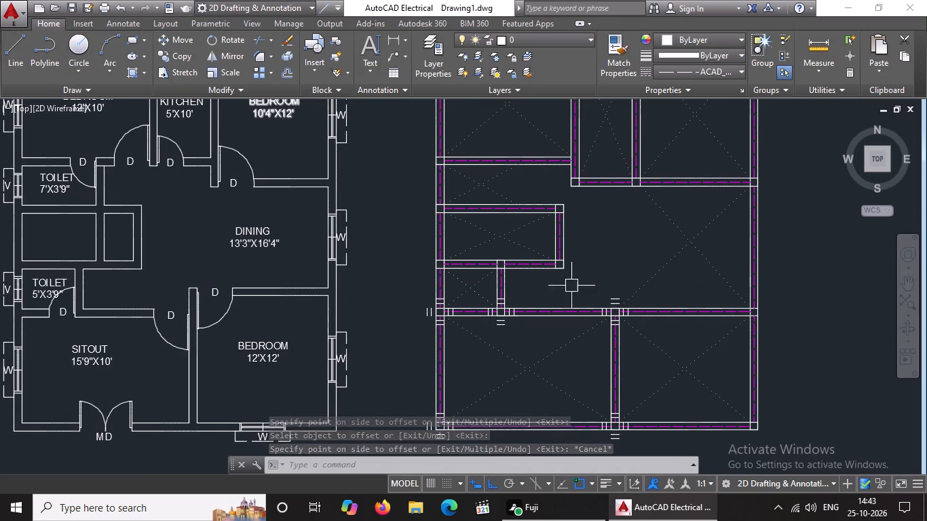
{"action": "scroll", "coordinate": [755, 311], "scroll_direction": "up", "scroll_amount": 4}
{"action": "scroll", "coordinate": [658, 312], "scroll_direction": "down", "scroll_amount": 2}
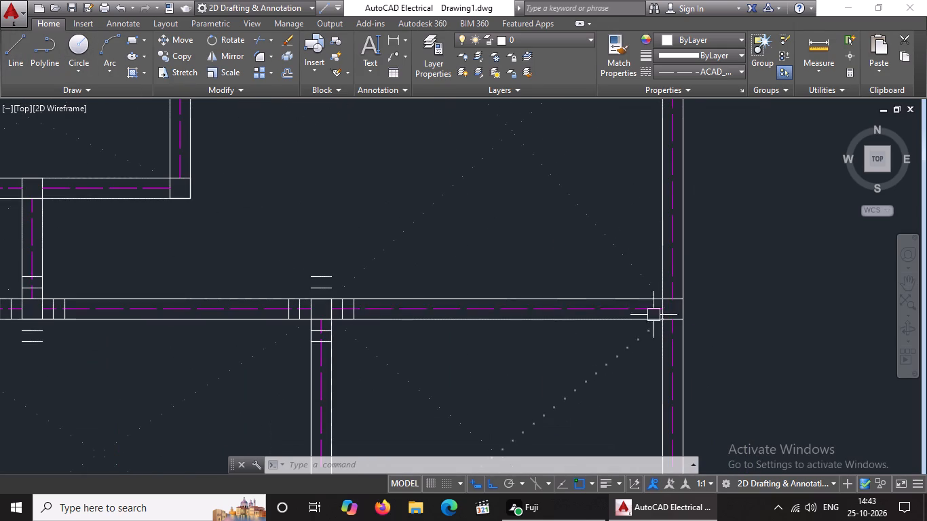
{"action": "left_click_drag", "start_coordinate": [613, 274], "coordinate": [654, 303]}
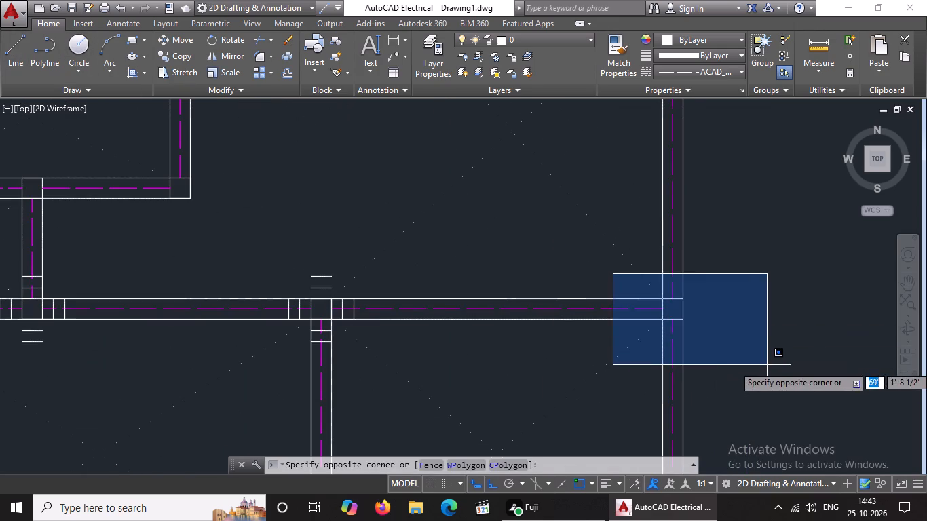
{"action": "left_click", "coordinate": [767, 362]}
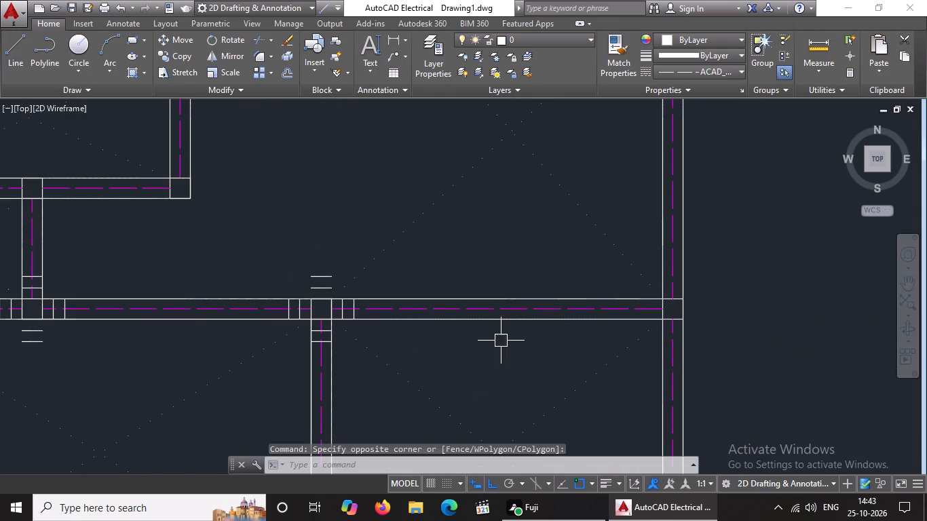
{"action": "left_click", "coordinate": [258, 258]}
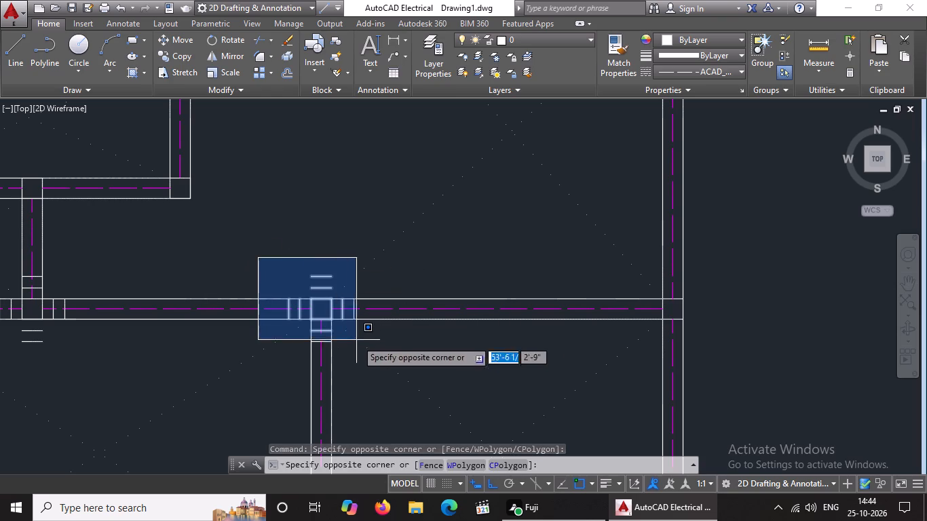
{"action": "left_click", "coordinate": [396, 351]}
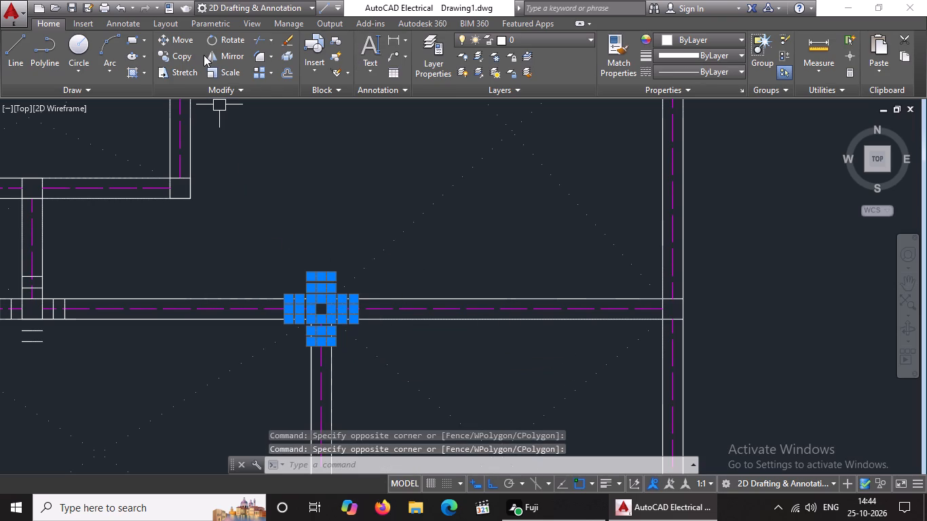
{"action": "left_click", "coordinate": [174, 54]}
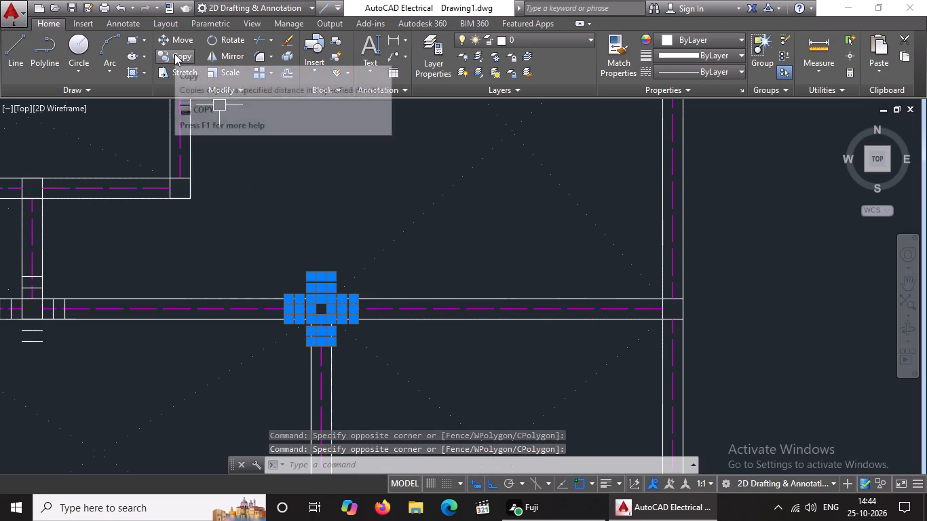
{"action": "left_click", "coordinate": [311, 298]}
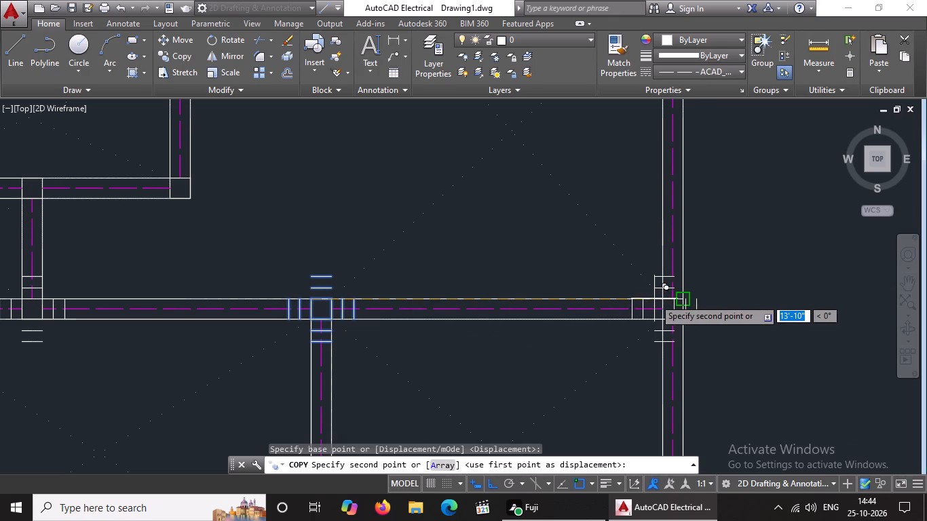
{"action": "scroll", "coordinate": [660, 298], "scroll_direction": "up", "scroll_amount": 2}
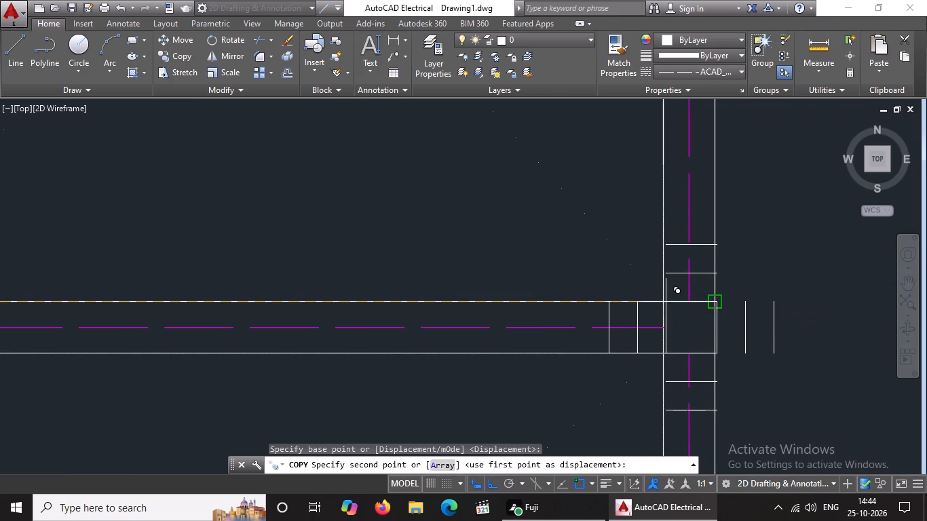
{"action": "left_click", "coordinate": [663, 302]}
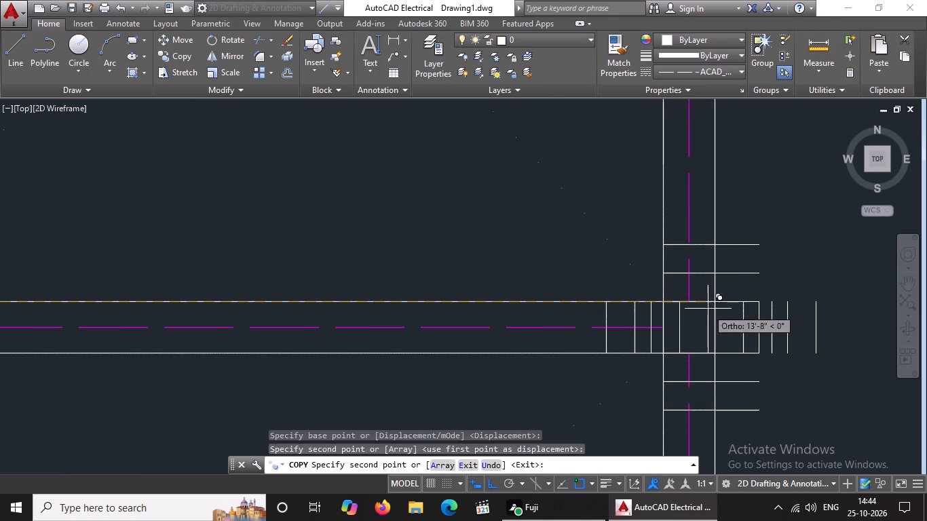
{"action": "scroll", "coordinate": [711, 308], "scroll_direction": "down", "scroll_amount": 5}
{"action": "key", "text": "Escape"}
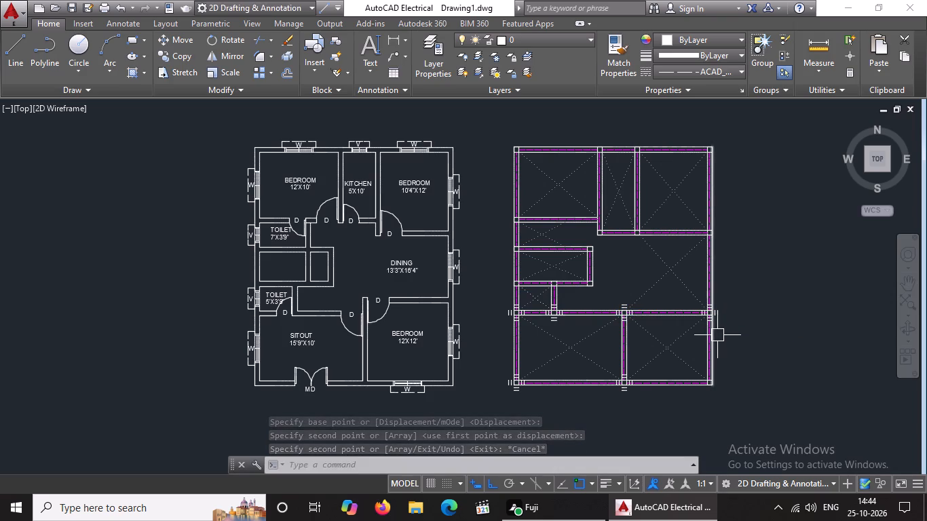
Offset the bottom edge of the square where the small rectangular room's lower wall meets the left outer wall downward twice, at 5" spacing.
{"action": "scroll", "coordinate": [554, 289], "scroll_direction": "up", "scroll_amount": 2}
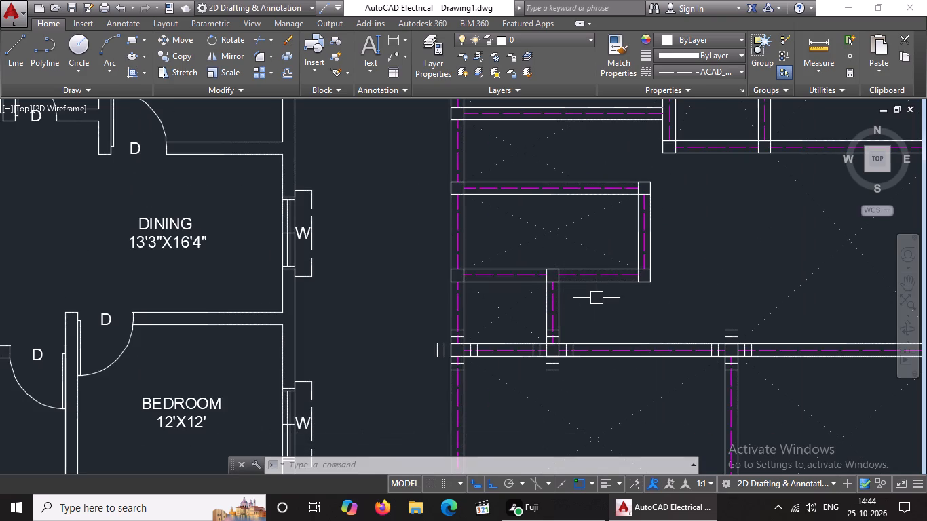
{"action": "key", "text": "Escape"}
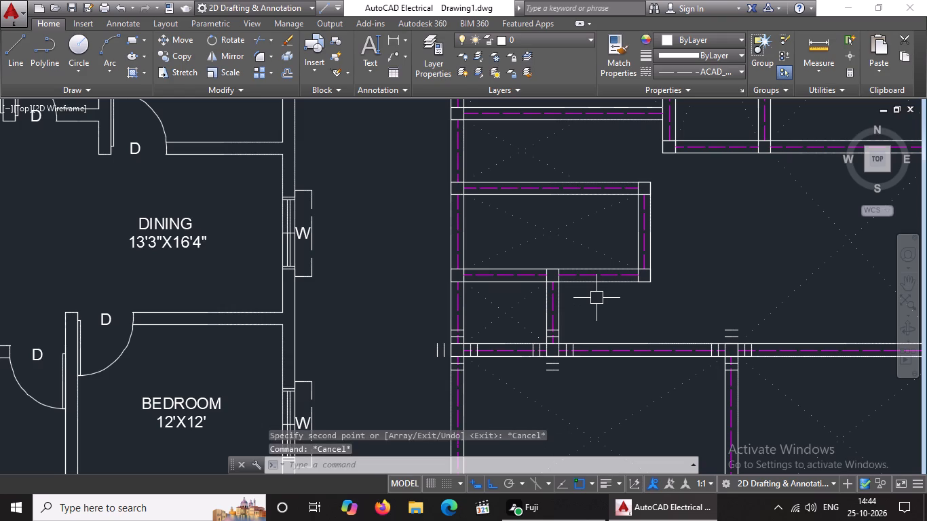
{"action": "key", "text": "o"}
{"action": "key", "text": "Return"}
{"action": "type", "text": "5\""}
{"action": "key", "text": "Return"}
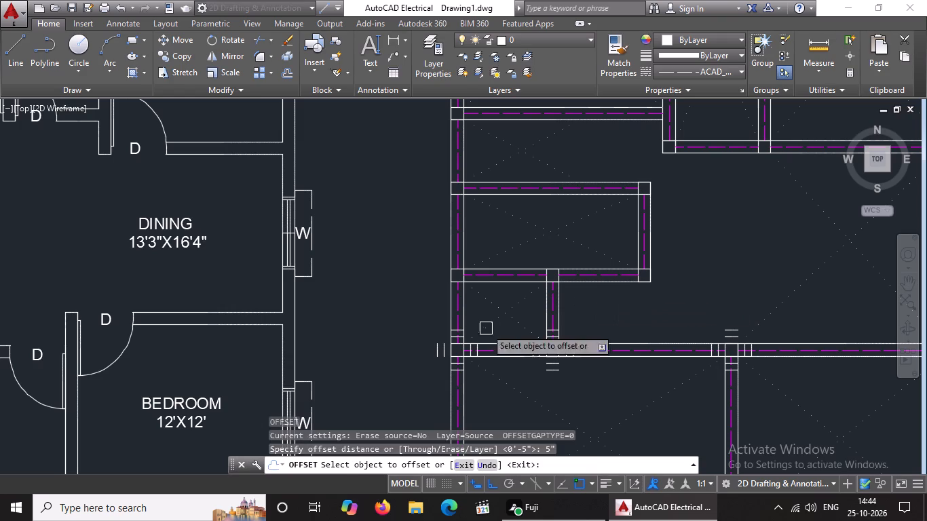
{"action": "scroll", "coordinate": [532, 344], "scroll_direction": "down", "scroll_amount": 2}
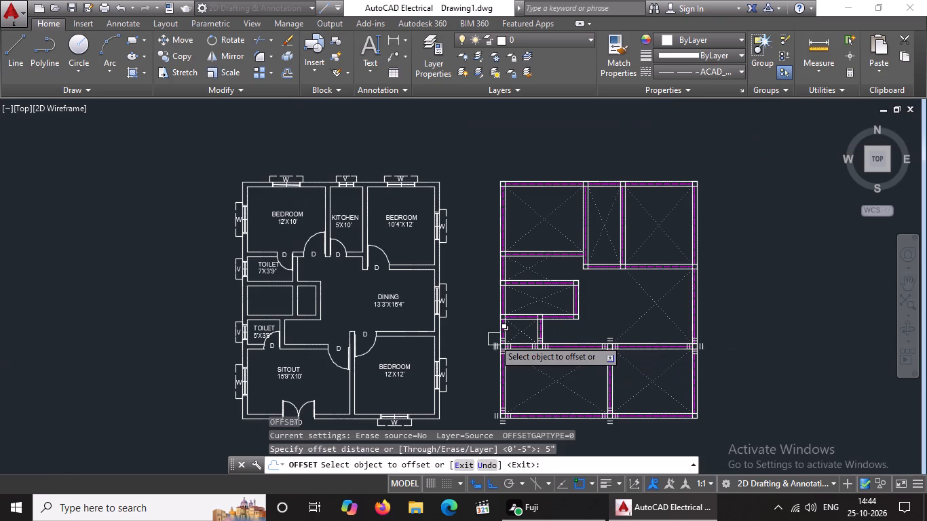
{"action": "scroll", "coordinate": [488, 333], "scroll_direction": "up", "scroll_amount": 3}
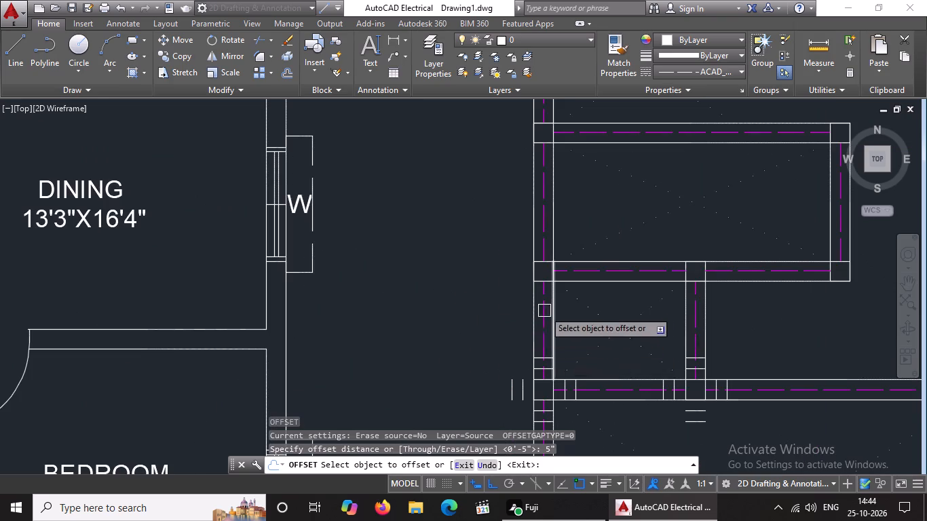
{"action": "scroll", "coordinate": [550, 309], "scroll_direction": "up", "scroll_amount": 3}
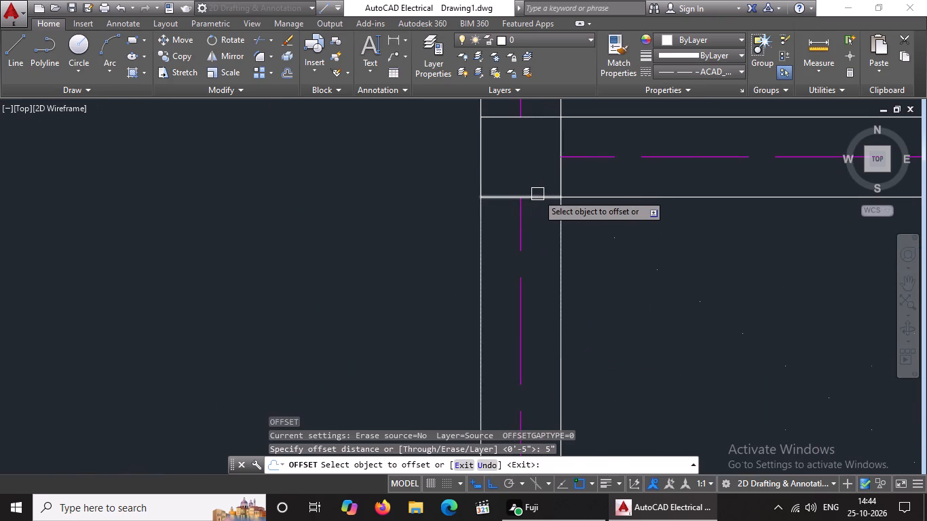
{"action": "left_click", "coordinate": [537, 194]}
{"action": "left_click", "coordinate": [540, 265]}
{"action": "left_click", "coordinate": [541, 243]}
{"action": "left_click", "coordinate": [535, 282]}
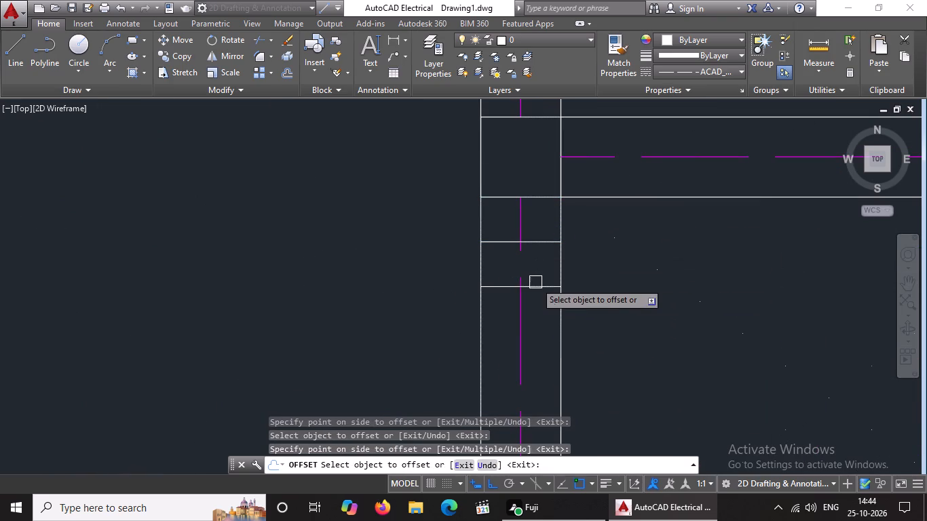
Offset that left outer wall junction square's right and left edges outward, twice each at 5" spacing.
{"action": "left_click", "coordinate": [560, 176]}
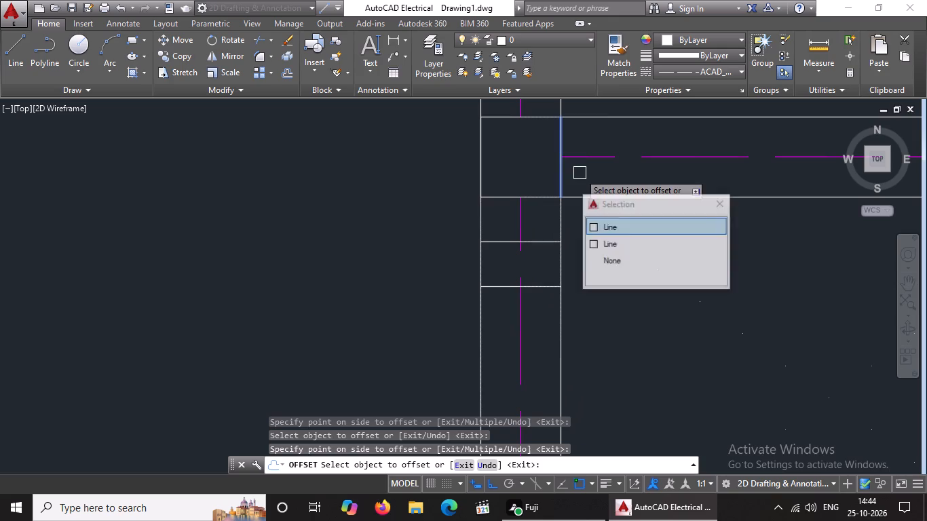
{"action": "left_click", "coordinate": [580, 173]}
{"action": "left_click", "coordinate": [605, 168]}
{"action": "left_click", "coordinate": [658, 172]}
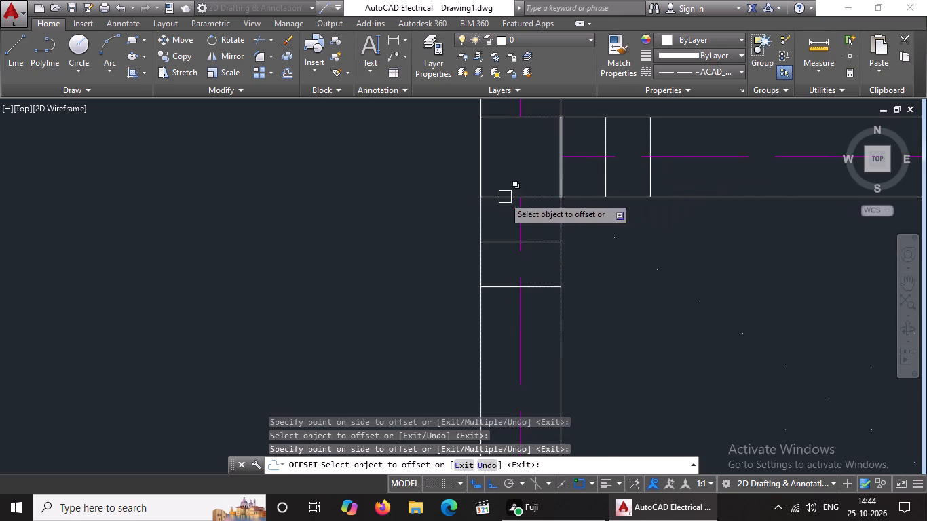
{"action": "left_click", "coordinate": [476, 176]}
{"action": "left_click_drag", "start_coordinate": [427, 185], "coordinate": [434, 182]}
{"action": "left_click", "coordinate": [437, 175]}
{"action": "left_click", "coordinate": [423, 181]}
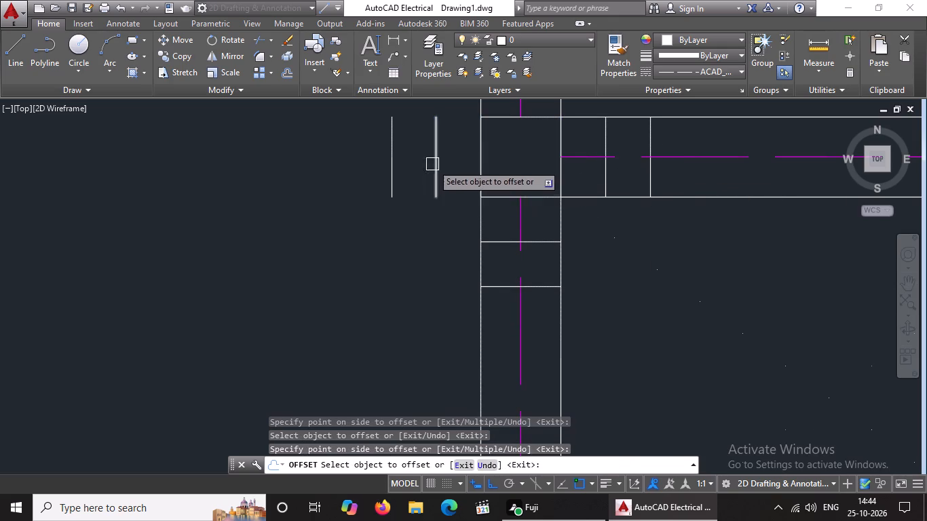
Offset the same left outer wall junction square's top edge upward twice, at 5" spacing.
{"action": "scroll", "coordinate": [487, 166], "scroll_direction": "down", "scroll_amount": 4}
{"action": "scroll", "coordinate": [495, 157], "scroll_direction": "up", "scroll_amount": 4}
{"action": "left_click", "coordinate": [487, 175]}
{"action": "left_click", "coordinate": [493, 157]}
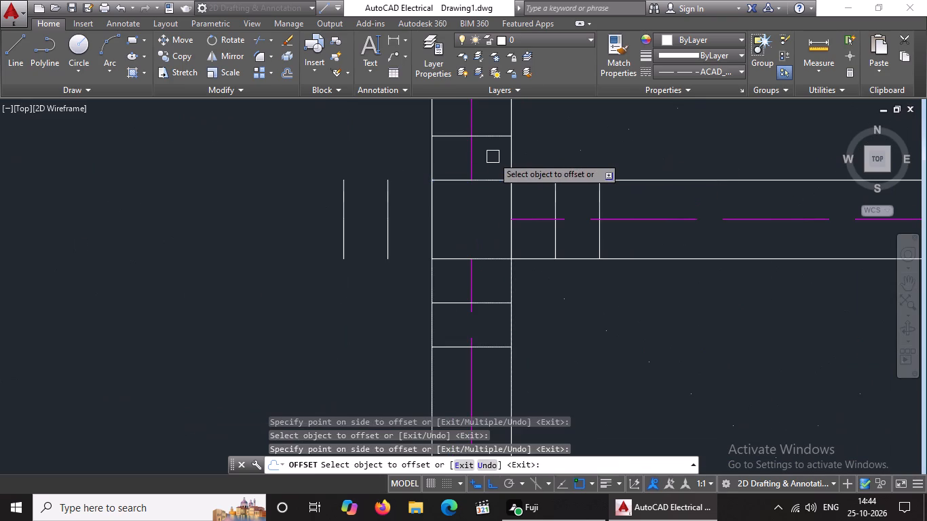
{"action": "scroll", "coordinate": [493, 151], "scroll_direction": "down", "scroll_amount": 2}
{"action": "scroll", "coordinate": [499, 143], "scroll_direction": "up", "scroll_amount": 1}
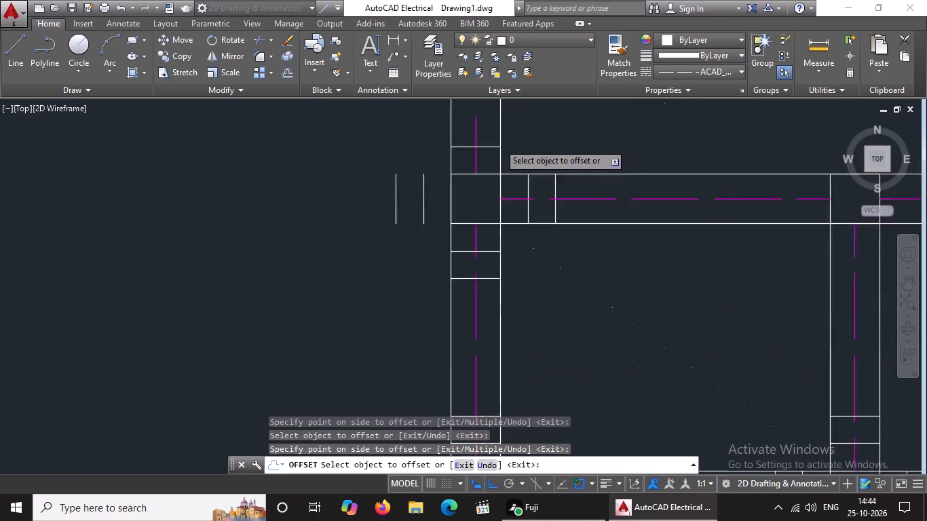
{"action": "scroll", "coordinate": [499, 143], "scroll_direction": "up", "scroll_amount": 2}
{"action": "scroll", "coordinate": [460, 151], "scroll_direction": "down", "scroll_amount": 1}
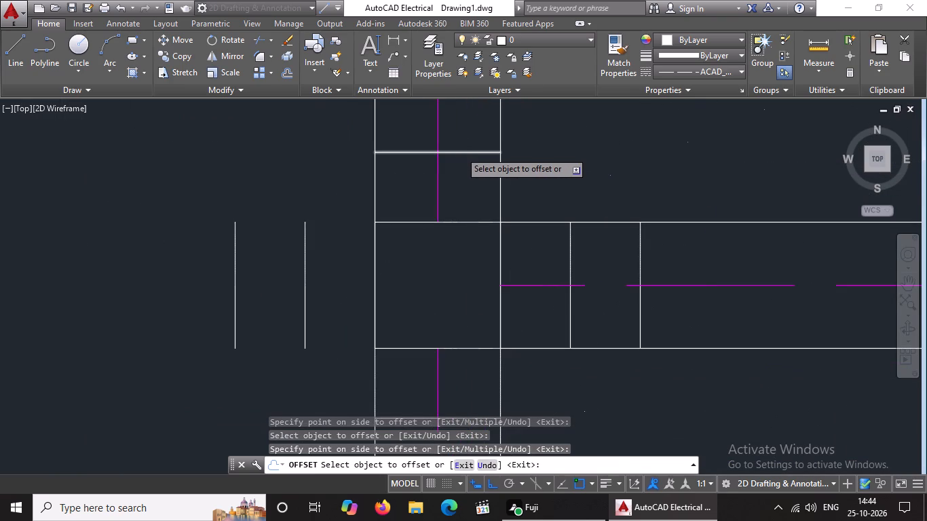
{"action": "scroll", "coordinate": [460, 151], "scroll_direction": "down", "scroll_amount": 3}
{"action": "middle_click_drag", "start_coordinate": [473, 159], "coordinate": [444, 301]}
{"action": "scroll", "coordinate": [442, 294], "scroll_direction": "up", "scroll_amount": 3}
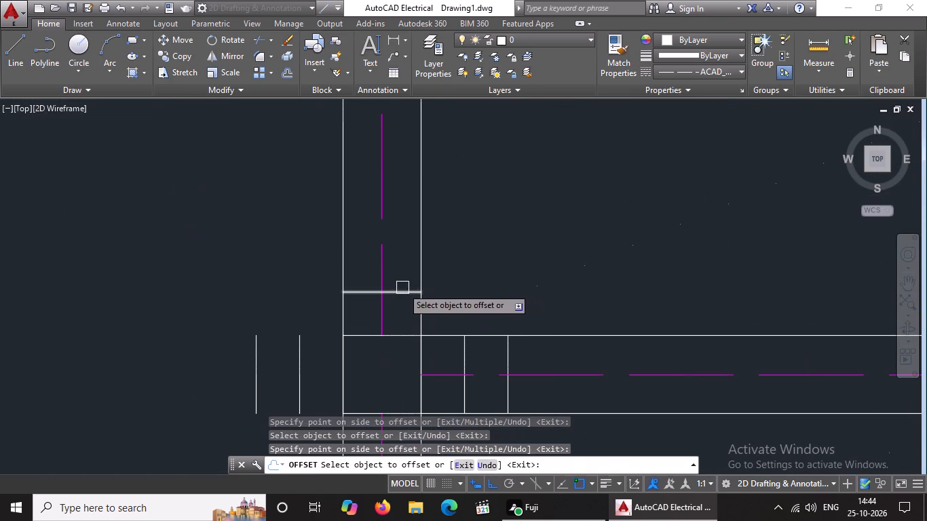
{"action": "left_click_drag", "start_coordinate": [402, 288], "coordinate": [402, 275]}
{"action": "left_click", "coordinate": [404, 260]}
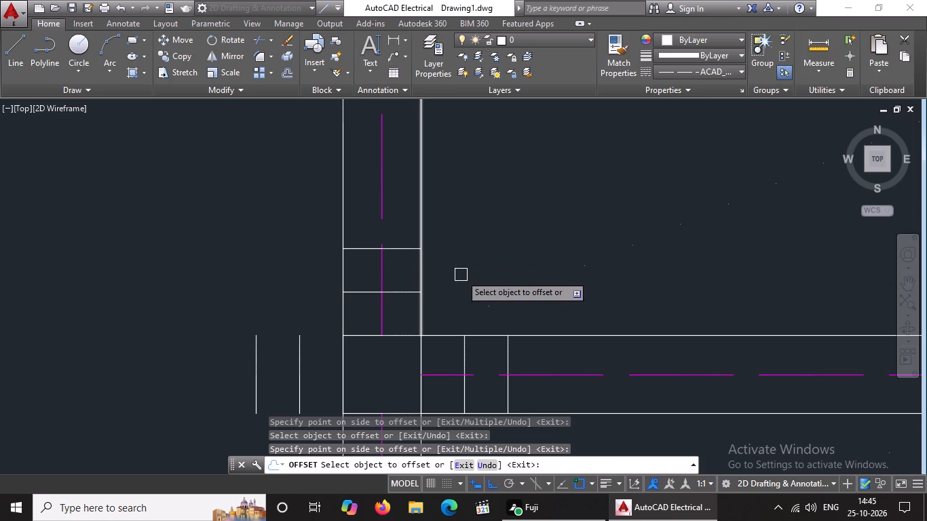
Offset the bottom edge of the square where the short vertical wall meets the rectangular room's lower wall downward twice, at 5" spacing.
{"action": "scroll", "coordinate": [462, 273], "scroll_direction": "down", "scroll_amount": 3}
{"action": "scroll", "coordinate": [609, 315], "scroll_direction": "up", "scroll_amount": 3}
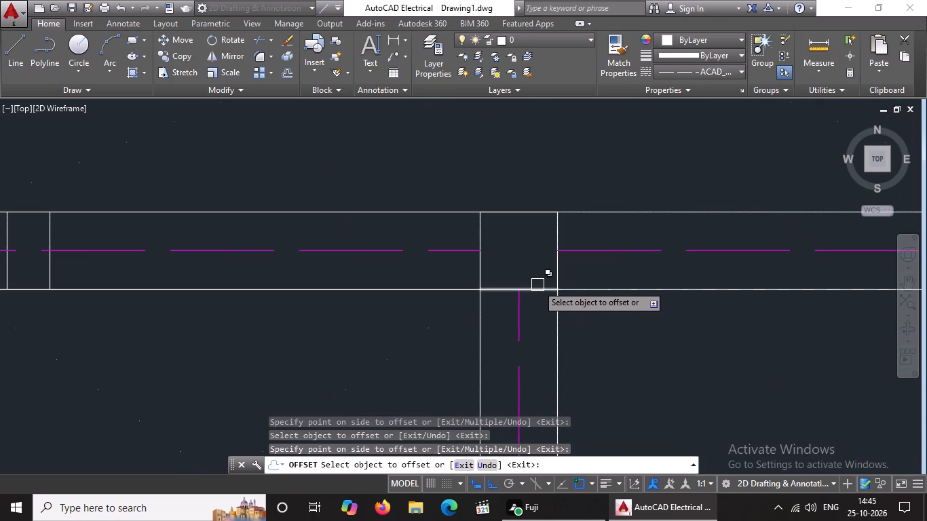
{"action": "left_click", "coordinate": [537, 284]}
{"action": "left_click", "coordinate": [548, 336]}
{"action": "left_click", "coordinate": [547, 330]}
{"action": "left_click", "coordinate": [546, 355]}
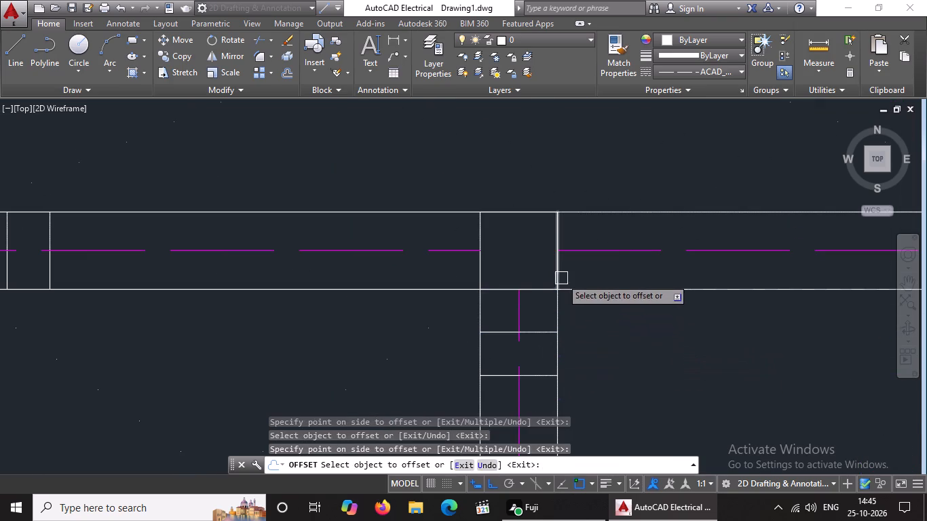
Offset that short-wall junction square's right and left edges outward along the horizontal wall, twice each at 5" spacing.
{"action": "left_click_drag", "start_coordinate": [556, 271], "coordinate": [588, 270]}
{"action": "left_click", "coordinate": [624, 270]}
{"action": "left_click_drag", "start_coordinate": [601, 272], "coordinate": [620, 270]}
{"action": "left_click", "coordinate": [639, 268]}
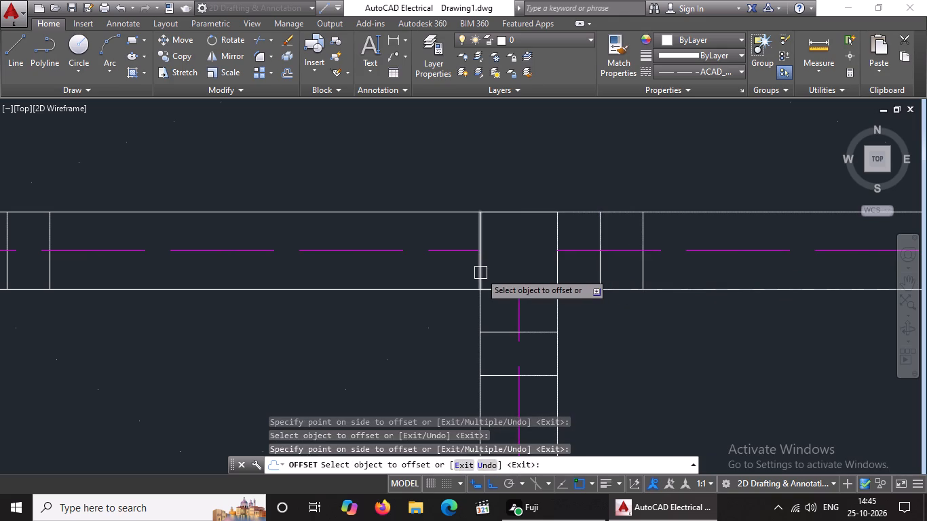
{"action": "left_click", "coordinate": [480, 273]}
{"action": "left_click", "coordinate": [468, 275]}
{"action": "left_click", "coordinate": [434, 273]}
{"action": "left_click", "coordinate": [414, 276]}
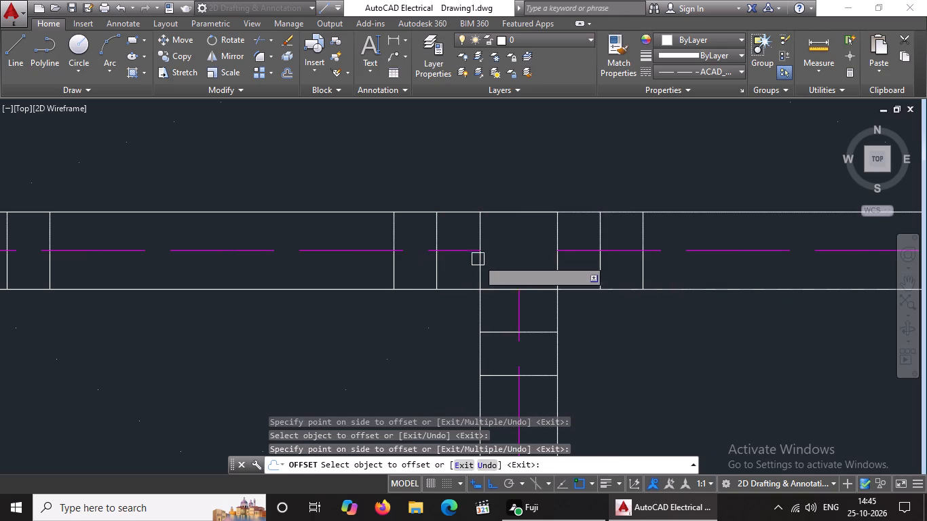
Offset the same short-wall junction square's top edge upward twice, at 5" spacing.
{"action": "left_click", "coordinate": [521, 210]}
{"action": "left_click", "coordinate": [523, 195]}
{"action": "left_click", "coordinate": [526, 170]}
{"action": "left_click", "coordinate": [529, 155]}
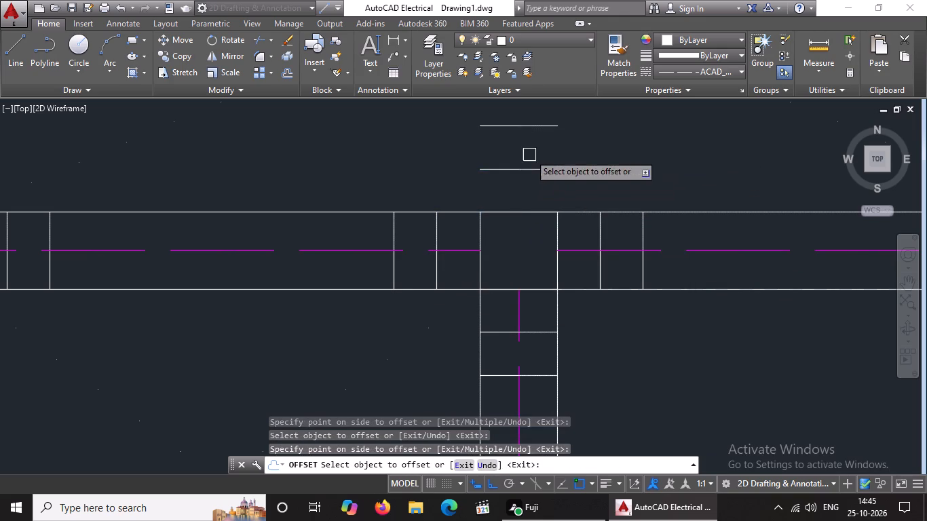
Offset the bottom and right edges of the rectangular room's lower-right corner square outward, twice each at 5" spacing.
{"action": "scroll", "coordinate": [529, 159], "scroll_direction": "down", "scroll_amount": 4}
{"action": "scroll", "coordinate": [635, 294], "scroll_direction": "down", "scroll_amount": 4}
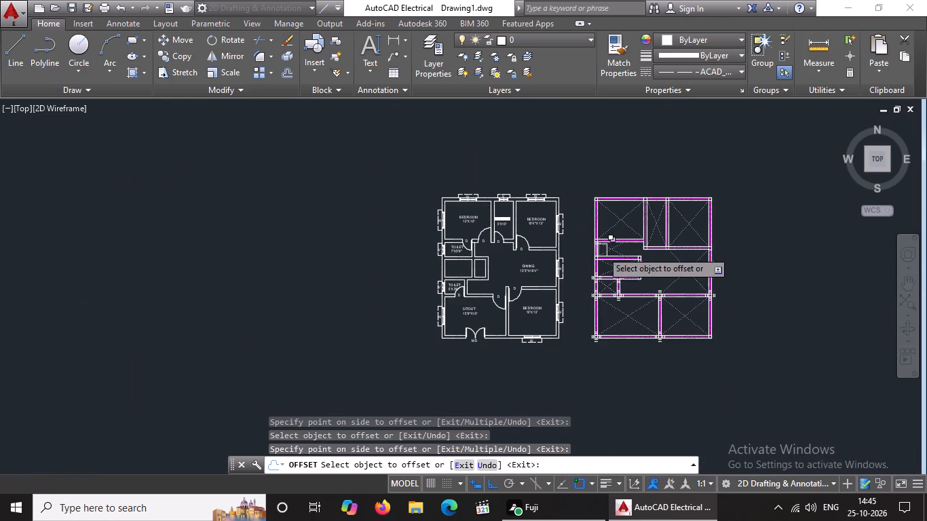
{"action": "scroll", "coordinate": [632, 263], "scroll_direction": "up", "scroll_amount": 4}
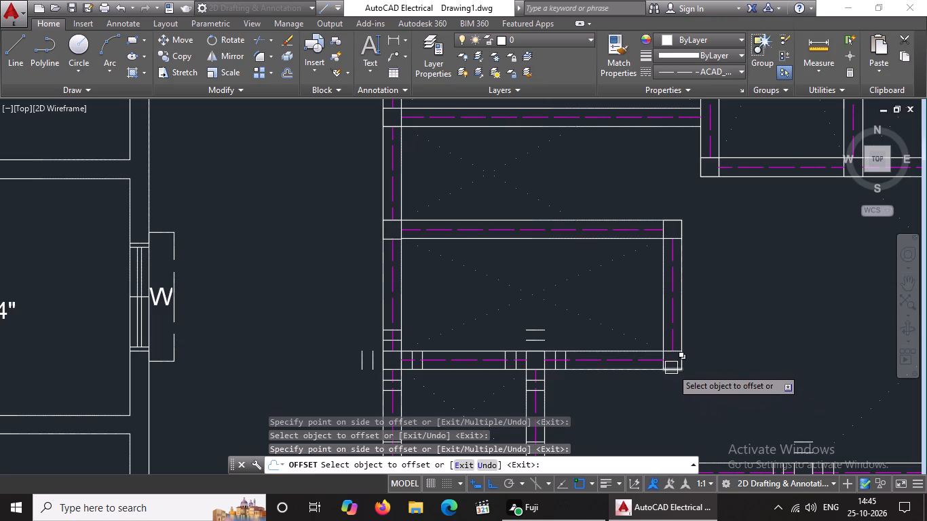
{"action": "scroll", "coordinate": [673, 369], "scroll_direction": "up", "scroll_amount": 3}
{"action": "left_click_drag", "start_coordinate": [673, 373], "coordinate": [673, 385]}
{"action": "left_click", "coordinate": [672, 419]}
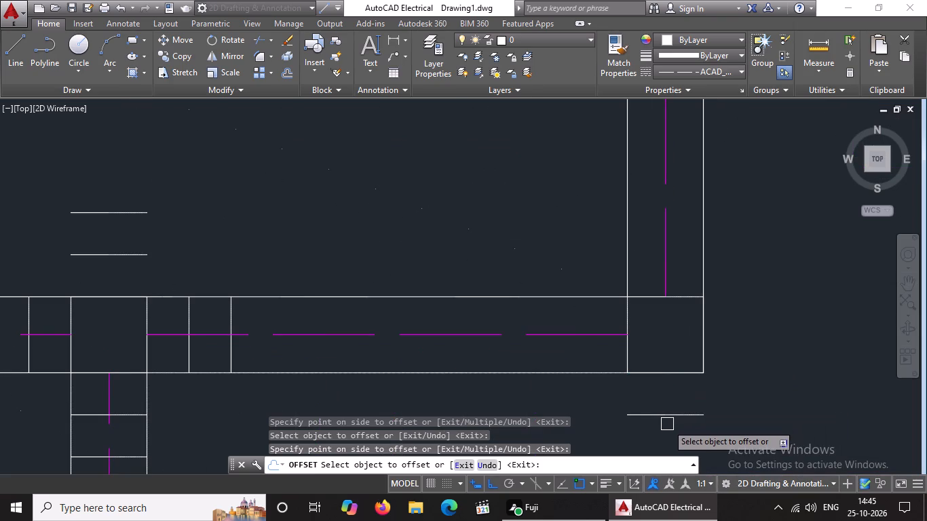
{"action": "left_click", "coordinate": [705, 340]}
{"action": "left_click", "coordinate": [714, 338]}
{"action": "left_click", "coordinate": [747, 336]}
{"action": "left_click", "coordinate": [761, 334]}
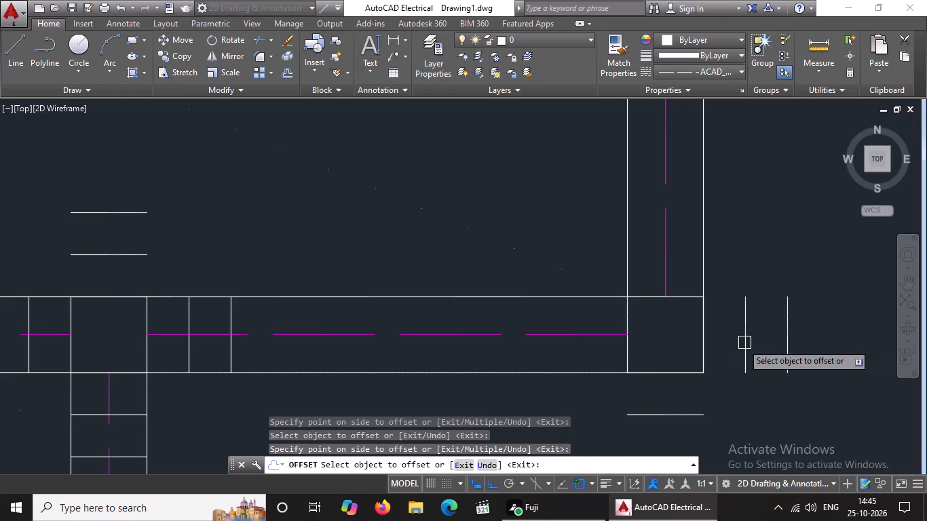
{"action": "scroll", "coordinate": [673, 330], "scroll_direction": "down", "scroll_amount": 2}
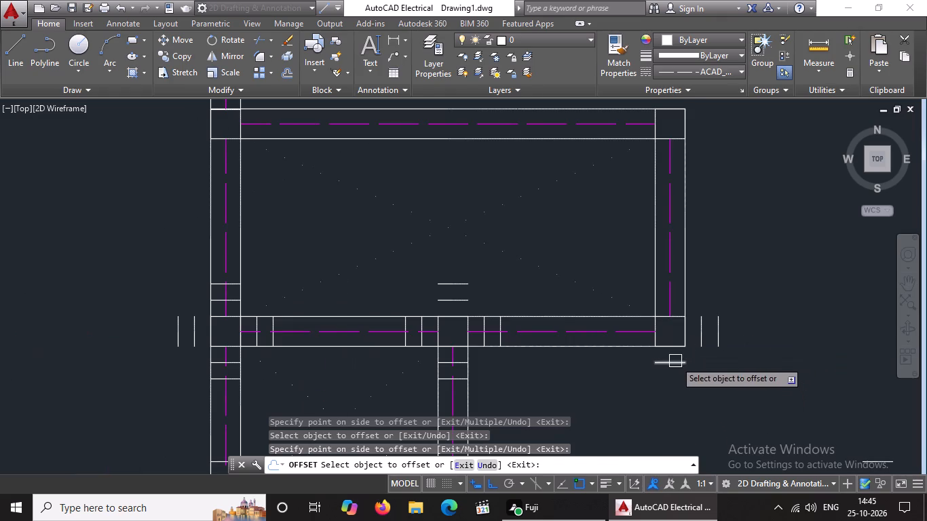
{"action": "left_click", "coordinate": [675, 361]}
{"action": "left_click", "coordinate": [679, 379]}
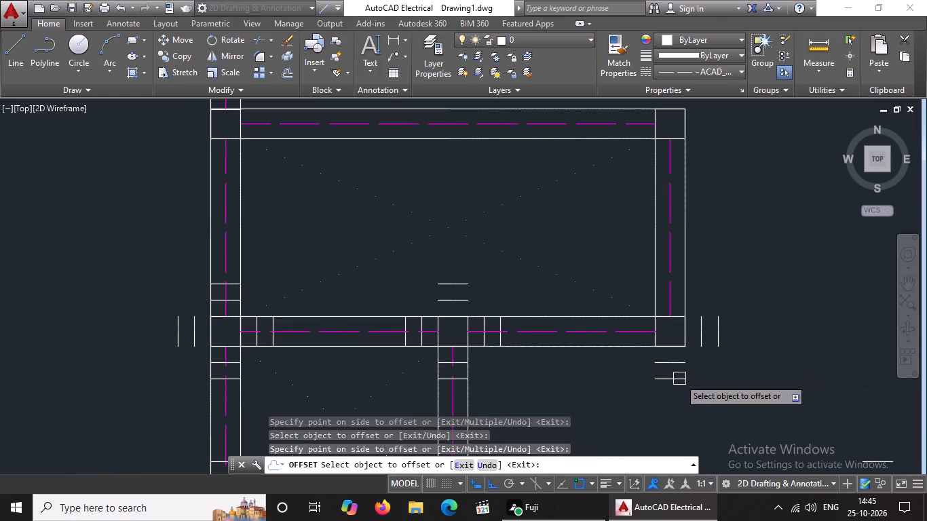
Offset the same lower-right corner square's left edge leftward along the horizontal wall twice, at 5" spacing.
{"action": "scroll", "coordinate": [679, 378], "scroll_direction": "up", "scroll_amount": 1}
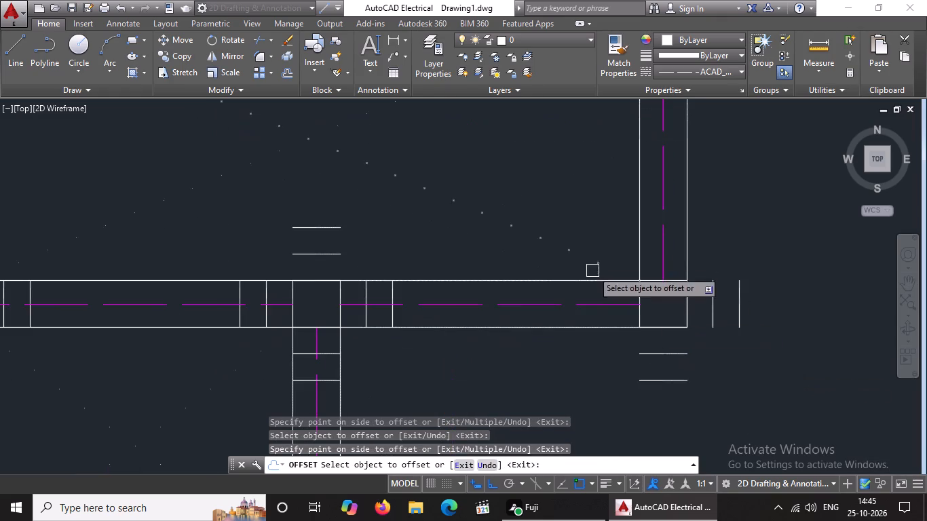
{"action": "scroll", "coordinate": [614, 297], "scroll_direction": "up", "scroll_amount": 2}
{"action": "left_click", "coordinate": [678, 285]}
{"action": "left_click", "coordinate": [666, 294]}
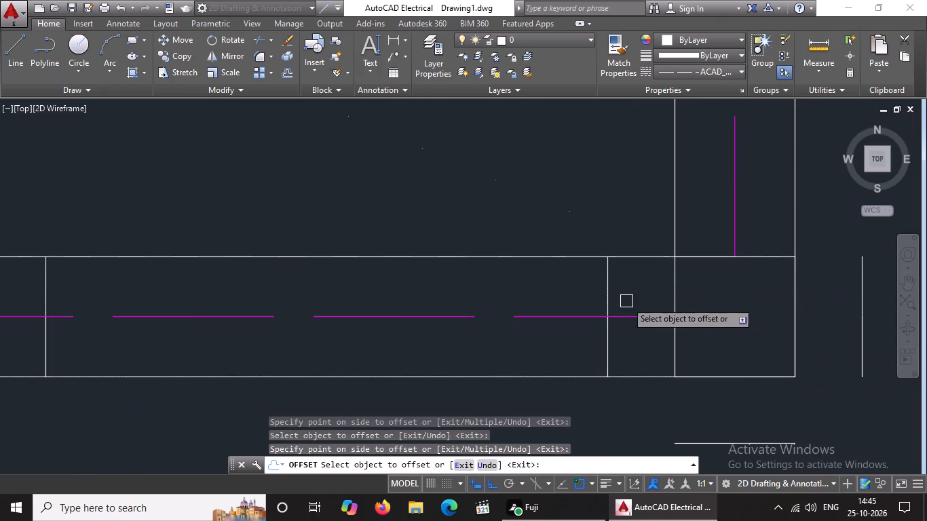
{"action": "left_click", "coordinate": [603, 303]}
{"action": "left_click", "coordinate": [453, 307]}
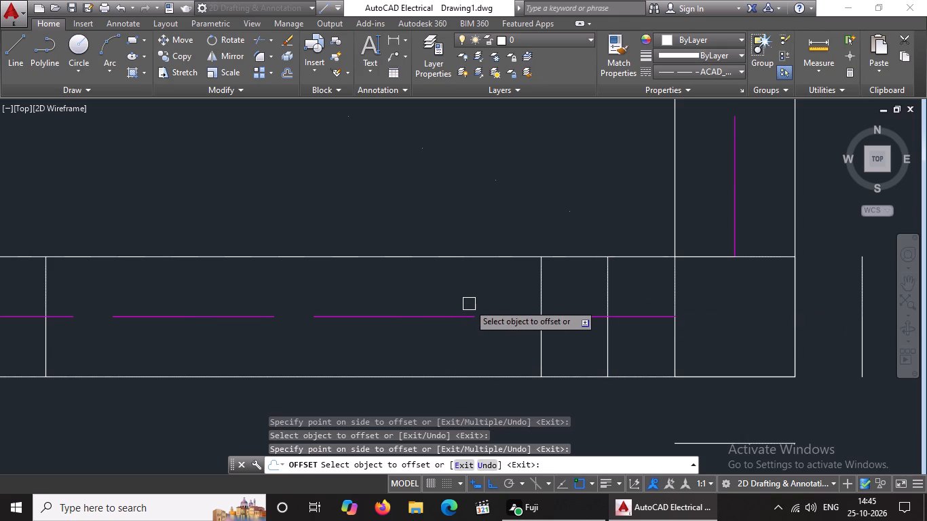
Offset the same lower-right corner square's top edge upward along the vertical wall twice, at 5" spacing.
{"action": "scroll", "coordinate": [470, 303], "scroll_direction": "down", "scroll_amount": 1}
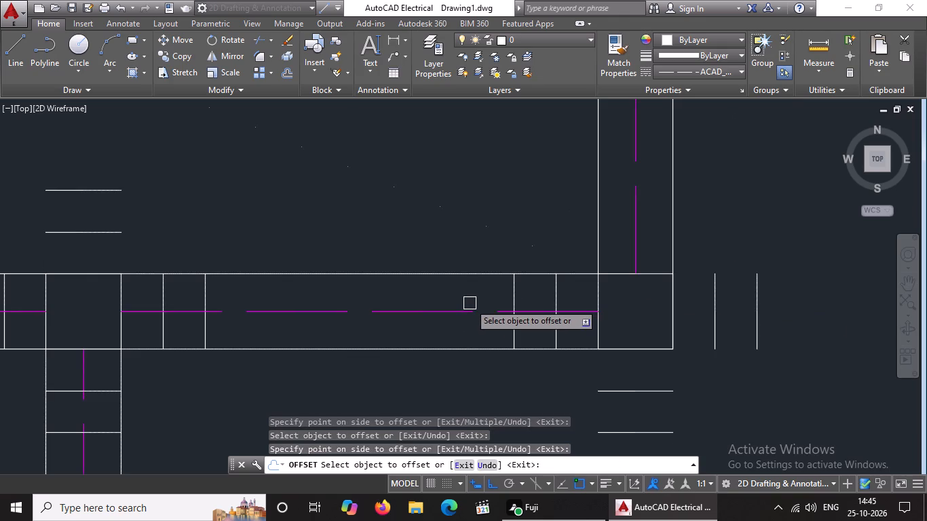
{"action": "left_click_drag", "start_coordinate": [624, 272], "coordinate": [624, 270]}
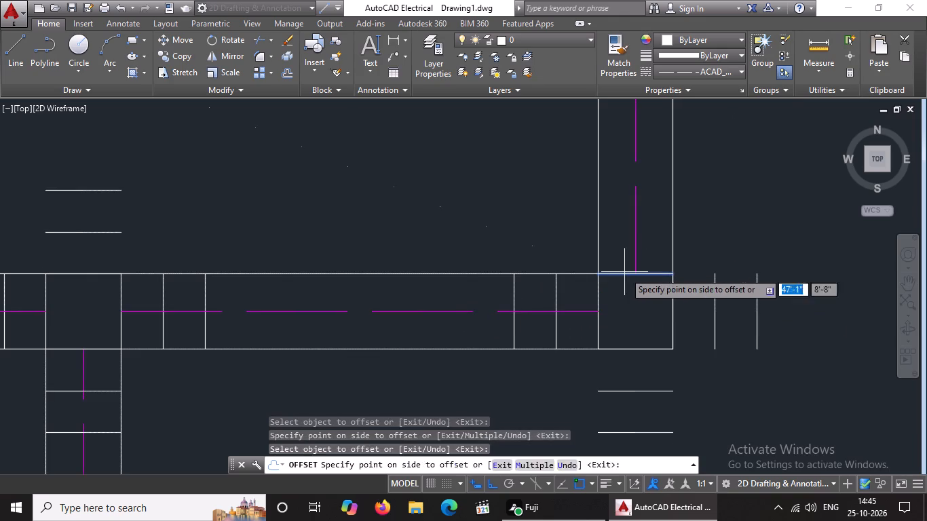
{"action": "left_click_drag", "start_coordinate": [624, 270], "coordinate": [624, 265]}
{"action": "left_click", "coordinate": [624, 245]}
{"action": "left_click_drag", "start_coordinate": [624, 235], "coordinate": [624, 220]}
{"action": "left_click", "coordinate": [626, 186]}
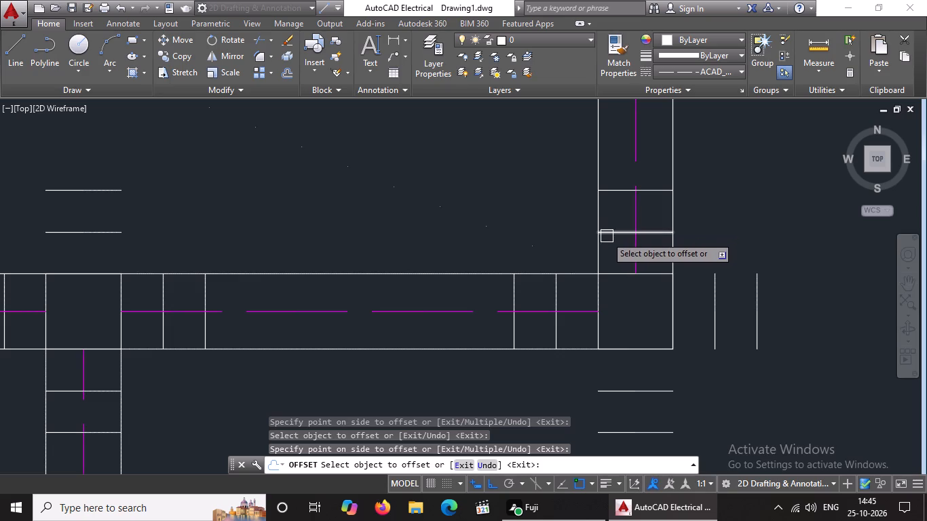
Offset the bottom edge of the square where the room's upper wall meets the left outer wall downward twice, at 5" spacing.
{"action": "scroll", "coordinate": [537, 291], "scroll_direction": "down", "scroll_amount": 3}
{"action": "scroll", "coordinate": [589, 334], "scroll_direction": "down", "scroll_amount": 4}
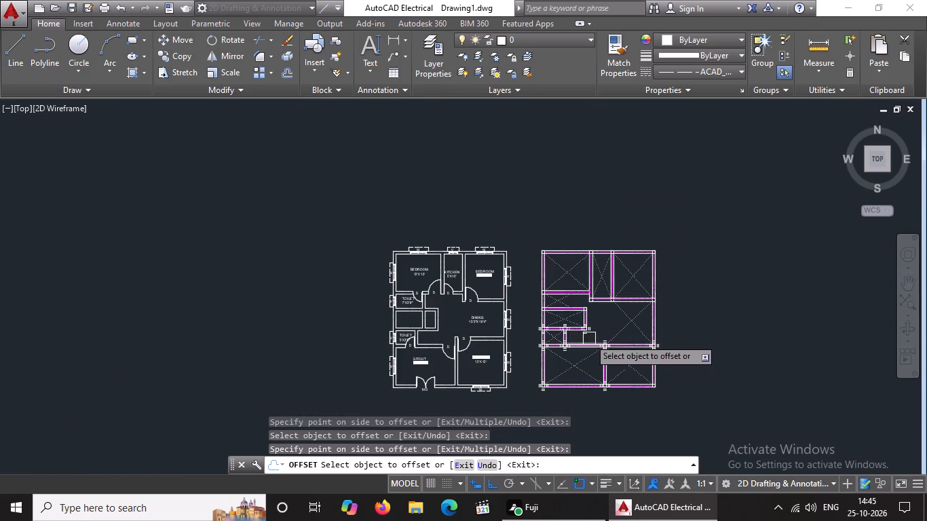
{"action": "scroll", "coordinate": [587, 333], "scroll_direction": "up", "scroll_amount": 3}
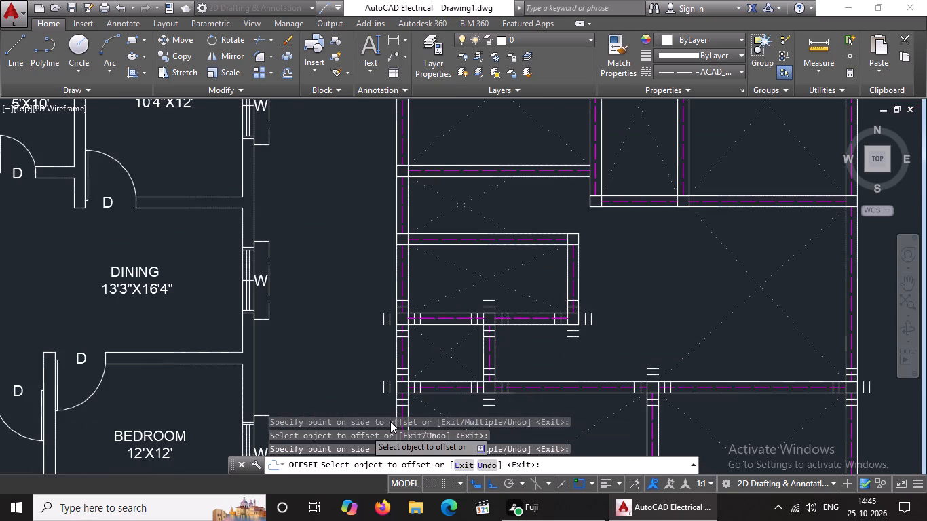
{"action": "scroll", "coordinate": [449, 356], "scroll_direction": "down", "scroll_amount": 1}
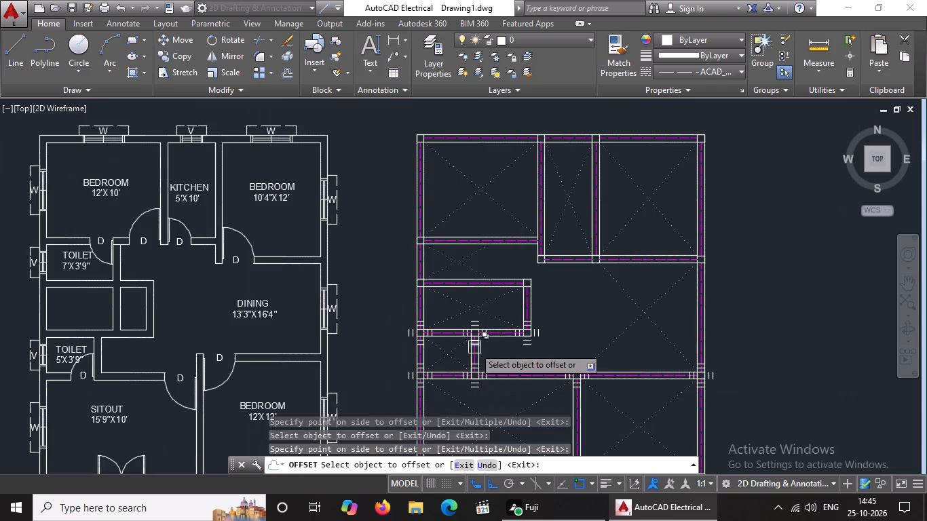
{"action": "scroll", "coordinate": [476, 345], "scroll_direction": "up", "scroll_amount": 3}
{"action": "scroll", "coordinate": [451, 296], "scroll_direction": "down", "scroll_amount": 2}
{"action": "scroll", "coordinate": [381, 219], "scroll_direction": "up", "scroll_amount": 2}
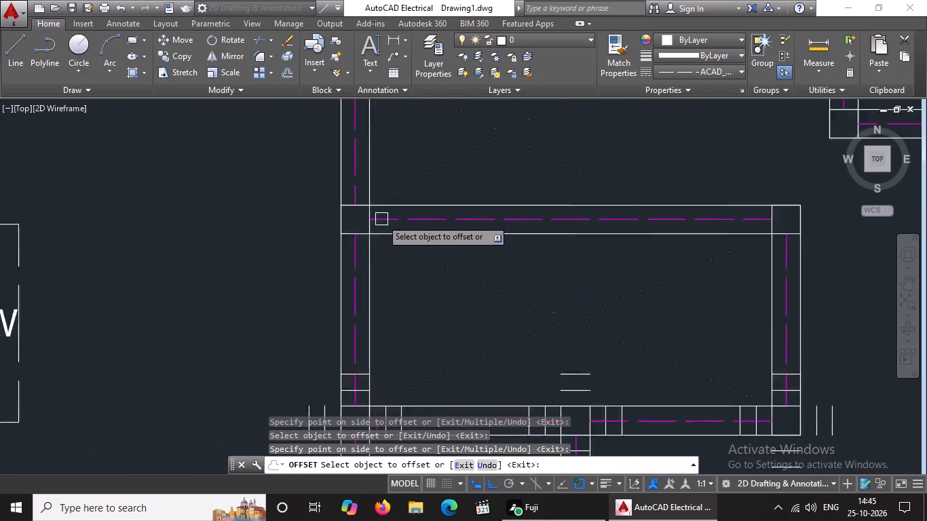
{"action": "scroll", "coordinate": [381, 219], "scroll_direction": "up", "scroll_amount": 4}
{"action": "left_click_drag", "start_coordinate": [348, 249], "coordinate": [348, 260]}
{"action": "left_click", "coordinate": [348, 332]}
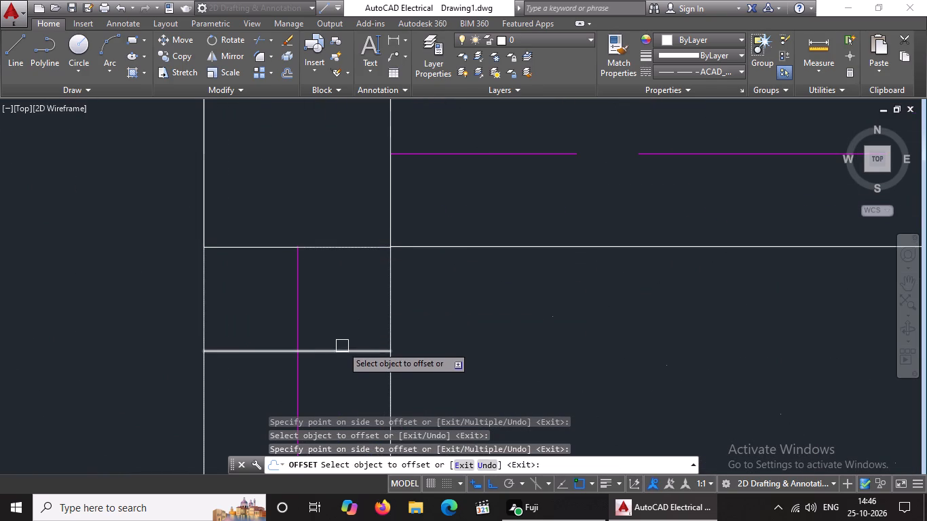
{"action": "left_click", "coordinate": [341, 351]}
{"action": "left_click", "coordinate": [335, 384]}
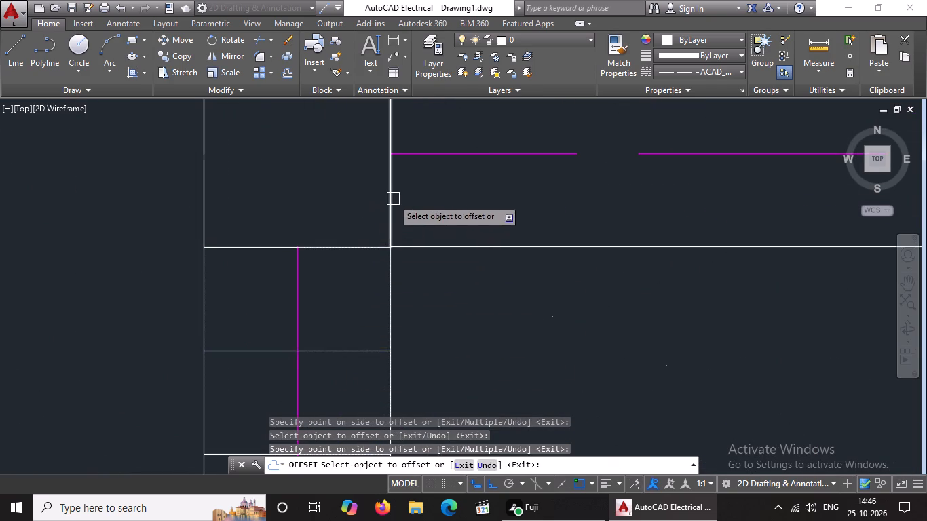
Offset that upper-left junction square's right and left edges outward, twice each at 5" spacing.
{"action": "left_click", "coordinate": [392, 199]}
{"action": "left_click", "coordinate": [431, 197]}
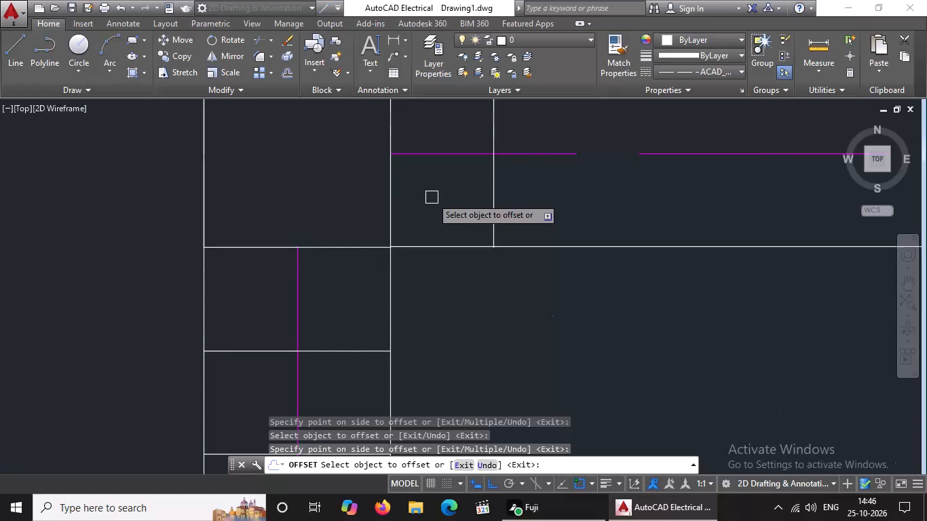
{"action": "scroll", "coordinate": [432, 197], "scroll_direction": "down", "scroll_amount": 4}
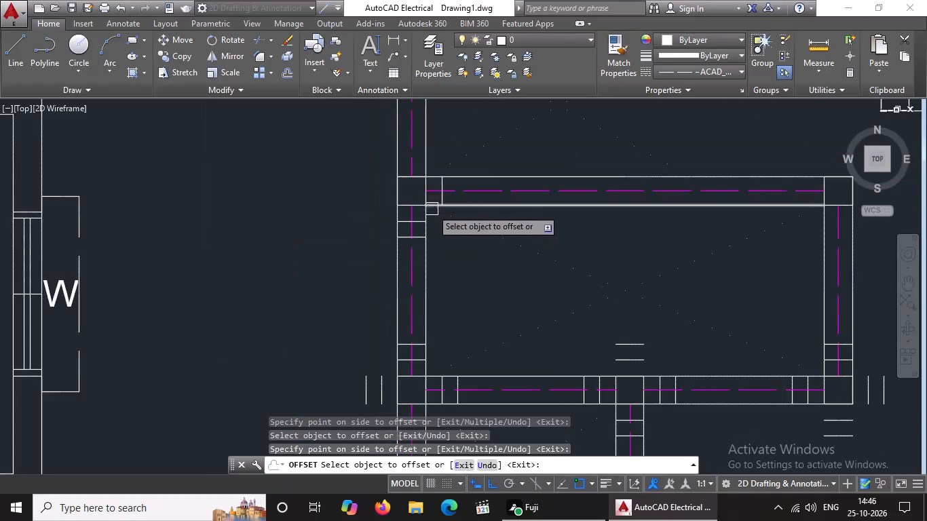
{"action": "scroll", "coordinate": [436, 195], "scroll_direction": "up", "scroll_amount": 3}
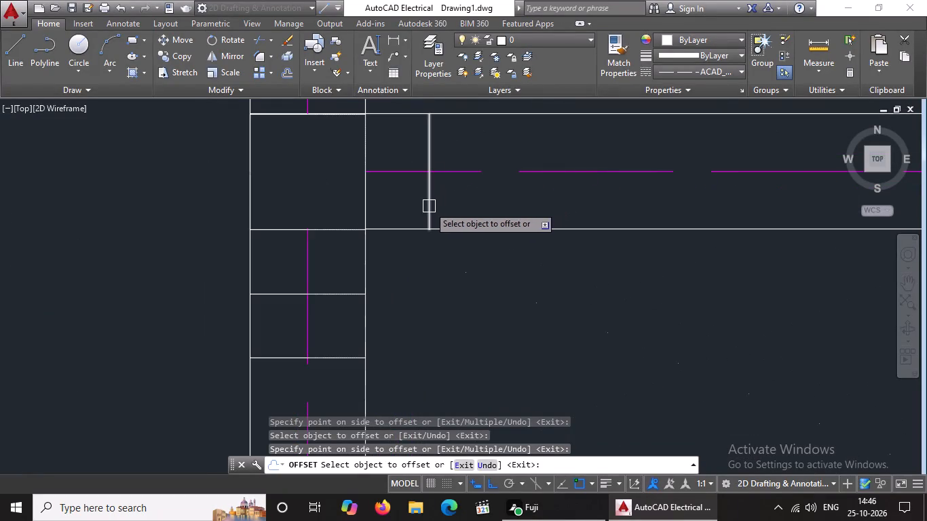
{"action": "left_click_drag", "start_coordinate": [428, 206], "coordinate": [444, 207]}
{"action": "left_click_drag", "start_coordinate": [515, 207], "coordinate": [506, 209]}
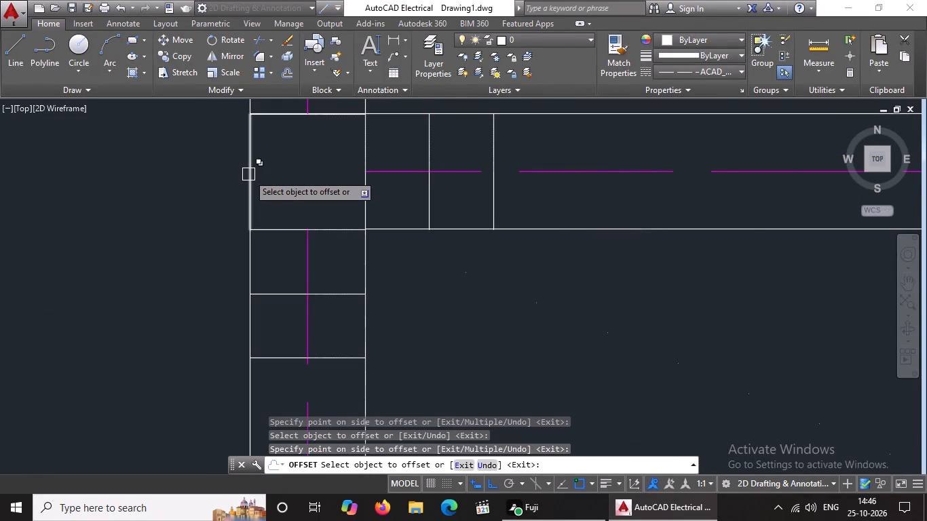
{"action": "left_click", "coordinate": [248, 174]}
{"action": "left_click", "coordinate": [224, 184]}
{"action": "left_click_drag", "start_coordinate": [187, 201], "coordinate": [161, 206]}
{"action": "left_click", "coordinate": [82, 220]}
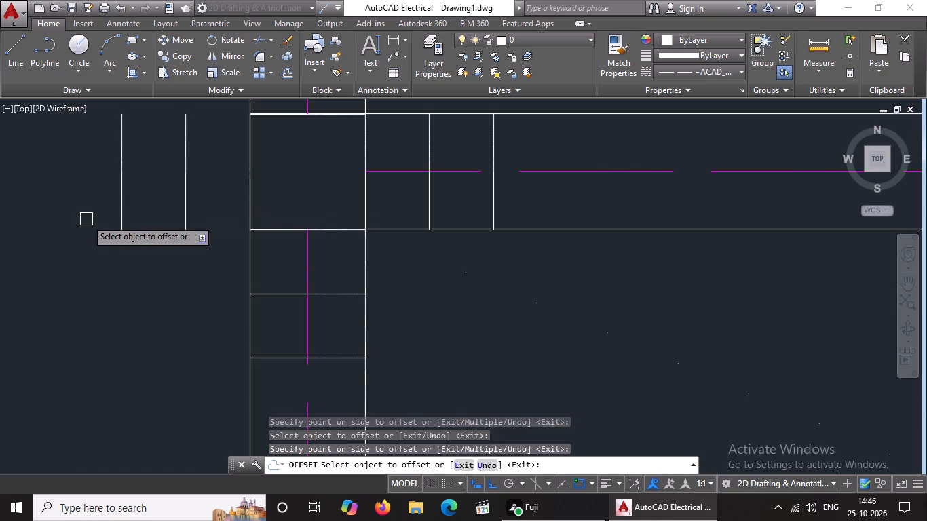
Offset the same upper-left junction square's top edge upward along the outer wall twice, at 5" spacing.
{"action": "scroll", "coordinate": [93, 227], "scroll_direction": "down", "scroll_amount": 2}
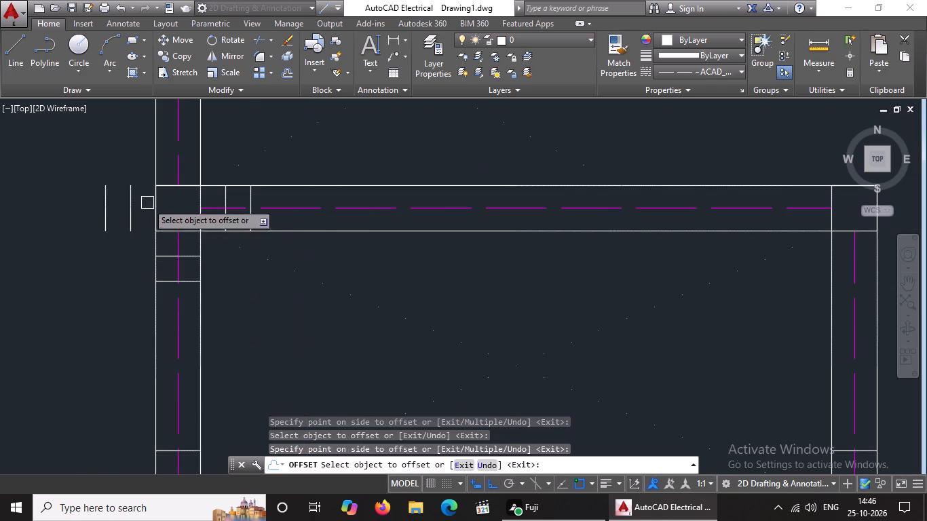
{"action": "scroll", "coordinate": [185, 182], "scroll_direction": "up", "scroll_amount": 1}
{"action": "left_click", "coordinate": [184, 186]}
{"action": "left_click", "coordinate": [189, 168]}
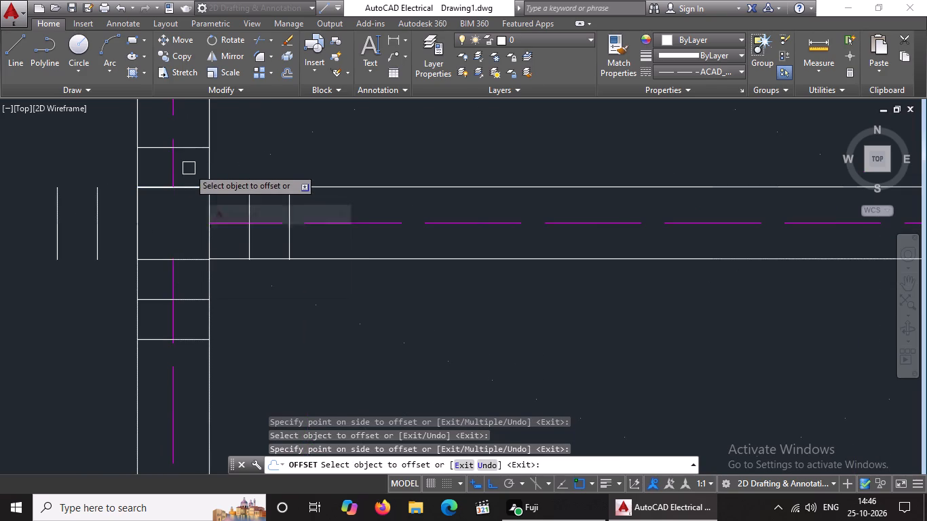
{"action": "scroll", "coordinate": [189, 164], "scroll_direction": "down", "scroll_amount": 3}
{"action": "scroll", "coordinate": [170, 114], "scroll_direction": "up", "scroll_amount": 2}
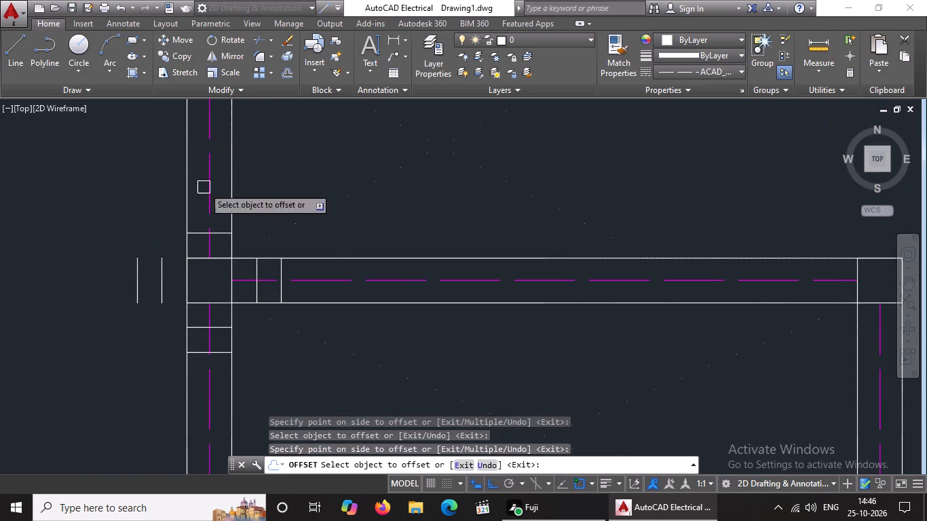
{"action": "scroll", "coordinate": [219, 230], "scroll_direction": "up", "scroll_amount": 1}
{"action": "left_click", "coordinate": [214, 233]}
{"action": "left_click", "coordinate": [221, 192]}
Offset the top and right edges of the rectangular room's upper-right corner square outward by 5", once each.
{"action": "scroll", "coordinate": [221, 191], "scroll_direction": "down", "scroll_amount": 1}
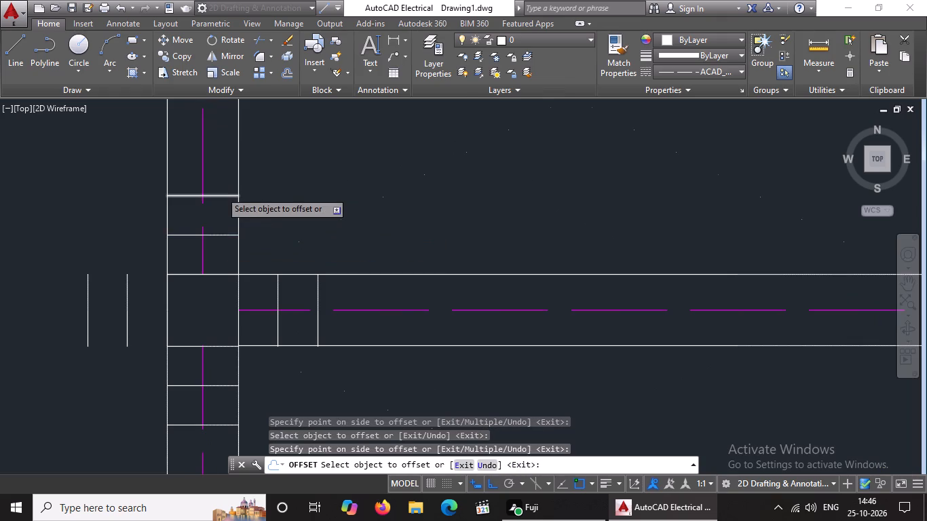
{"action": "scroll", "coordinate": [221, 191], "scroll_direction": "down", "scroll_amount": 2}
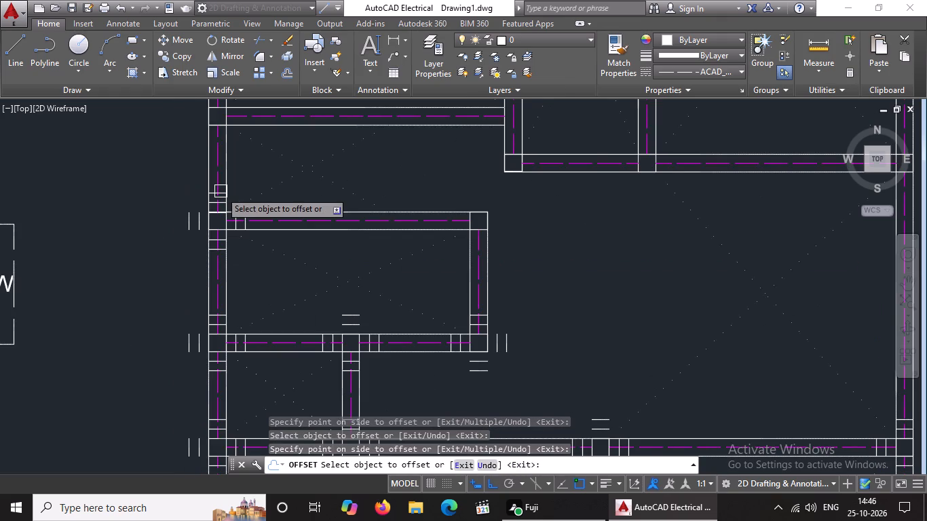
{"action": "scroll", "coordinate": [221, 191], "scroll_direction": "down", "scroll_amount": 3}
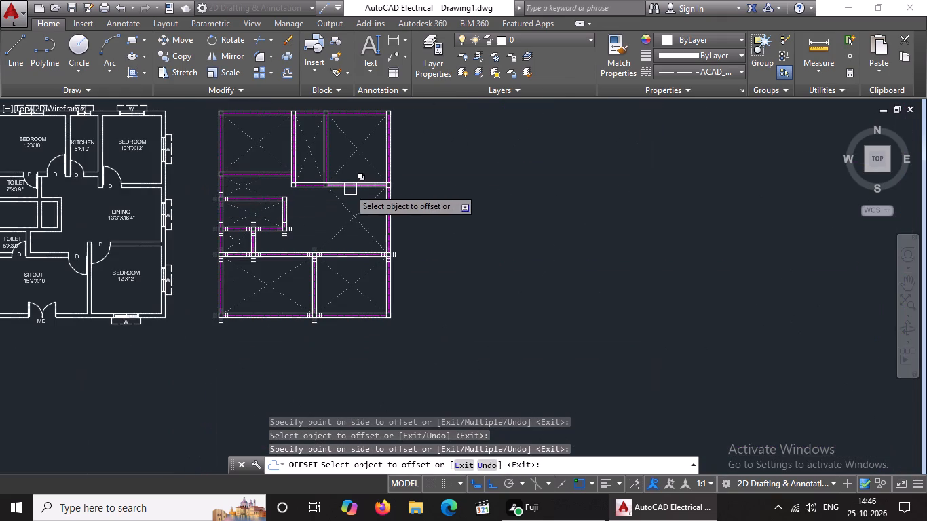
{"action": "scroll", "coordinate": [284, 197], "scroll_direction": "up", "scroll_amount": 6}
{"action": "left_click", "coordinate": [282, 173]}
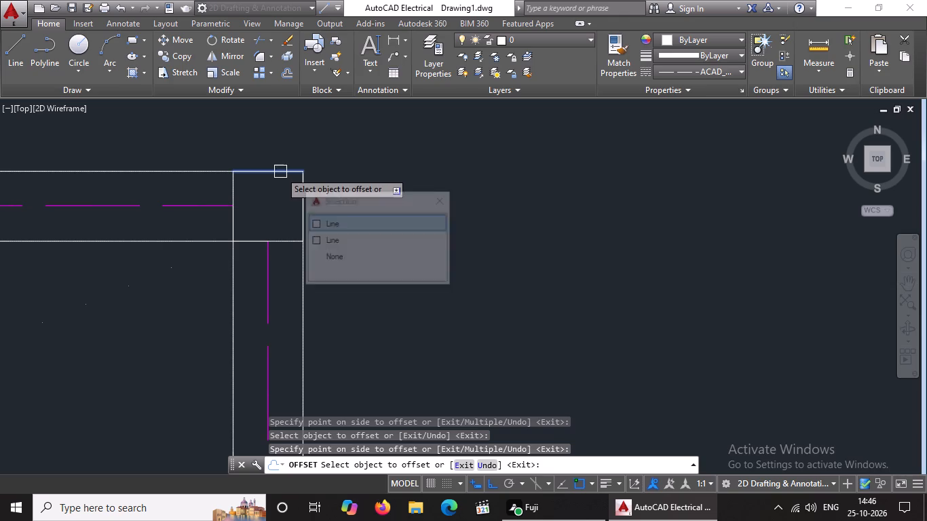
{"action": "left_click", "coordinate": [280, 158]}
{"action": "left_click", "coordinate": [303, 211]}
{"action": "left_click", "coordinate": [331, 208]}
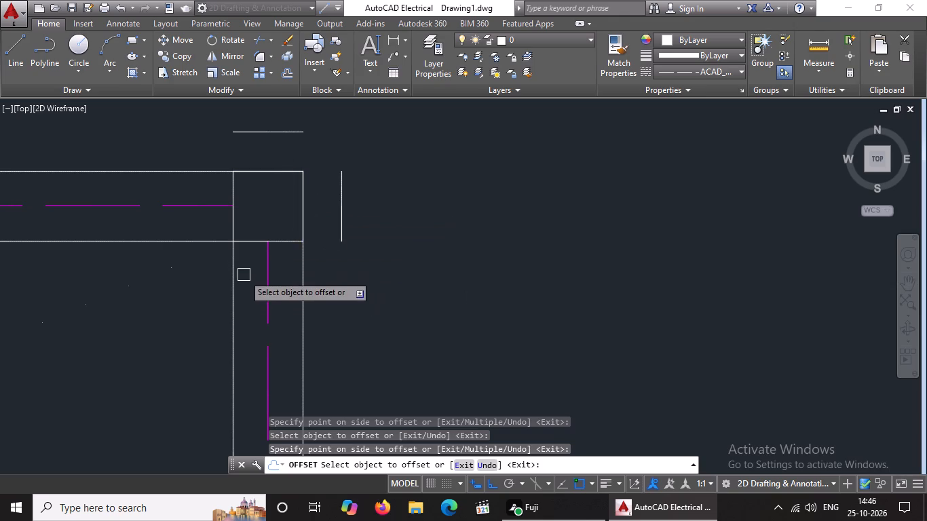
Offset the same upper-right corner square's bottom edge downward along the vertical wall twice, at 5" spacing.
{"action": "left_click_drag", "start_coordinate": [283, 242], "coordinate": [284, 248]}
{"action": "left_click", "coordinate": [291, 298]}
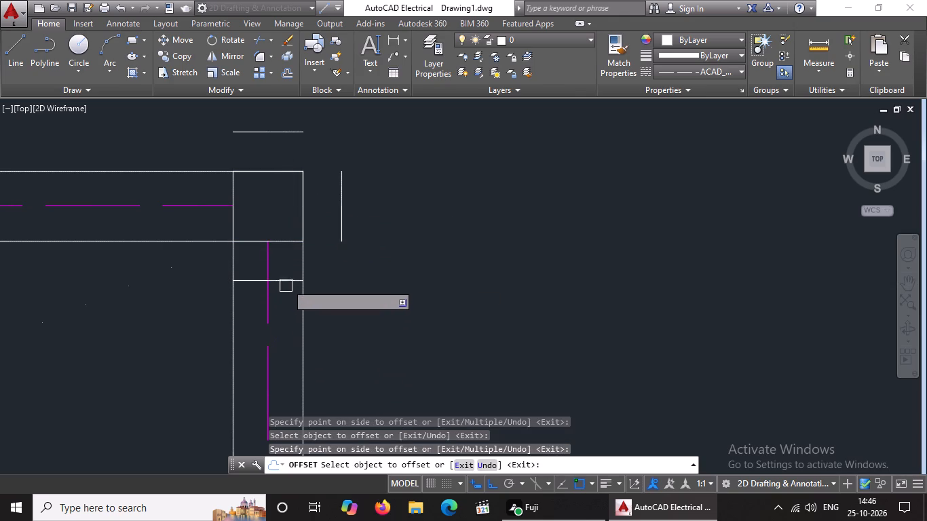
{"action": "left_click", "coordinate": [287, 277]}
{"action": "left_click", "coordinate": [293, 339]}
Add a second 5" offset line beyond the first ones outside the upper-right corner square's right and top edges.
{"action": "left_click", "coordinate": [343, 208]}
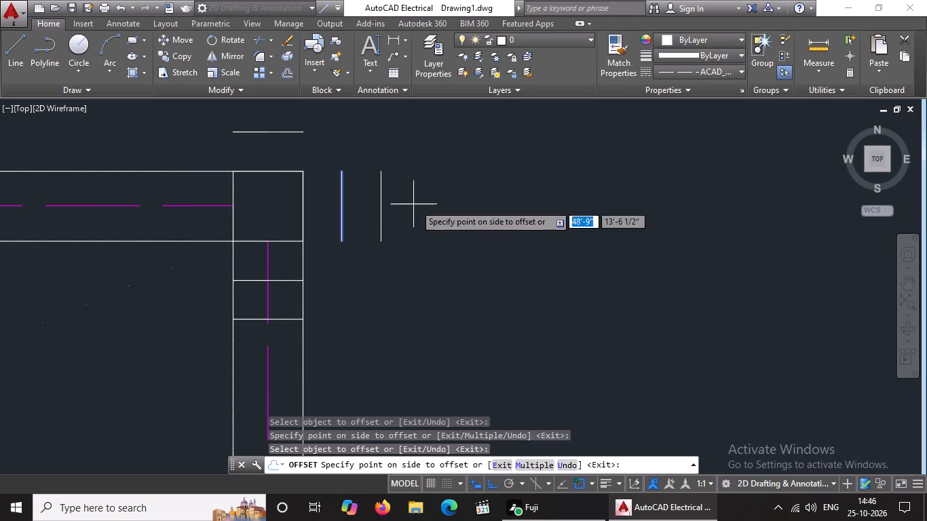
{"action": "left_click", "coordinate": [415, 204]}
{"action": "scroll", "coordinate": [351, 198], "scroll_direction": "down", "scroll_amount": 3}
{"action": "left_click_drag", "start_coordinate": [337, 179], "coordinate": [337, 178]}
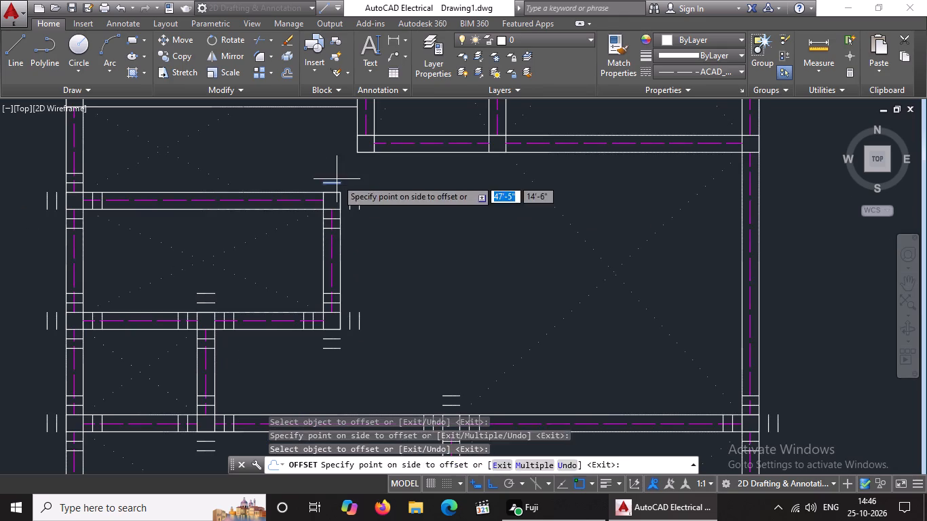
{"action": "left_click_drag", "start_coordinate": [337, 178], "coordinate": [336, 173]}
{"action": "left_click_drag", "start_coordinate": [334, 158], "coordinate": [332, 166]}
Offset the left edge of the rectangular room's upper-right corner square along the horizontal wall twice, at 5" spacing.
{"action": "scroll", "coordinate": [317, 217], "scroll_direction": "up", "scroll_amount": 3}
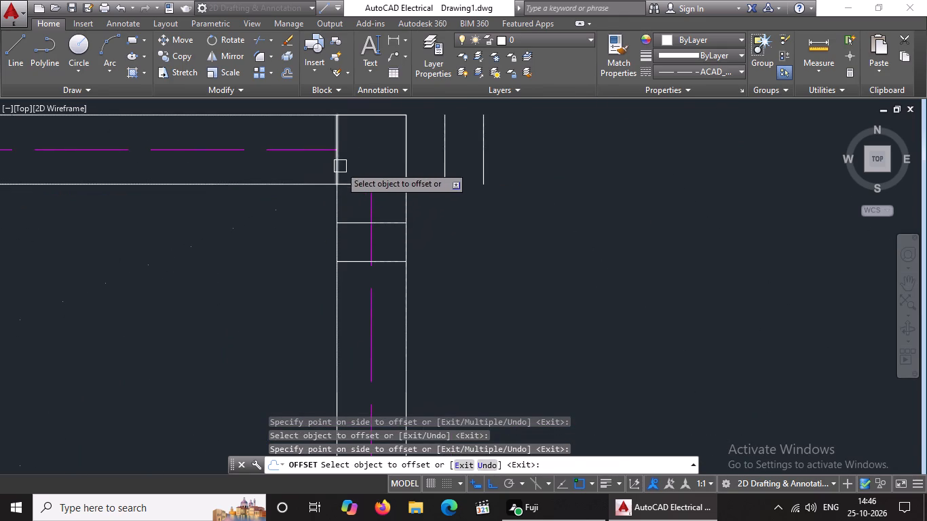
{"action": "left_click", "coordinate": [338, 168]}
{"action": "left_click", "coordinate": [296, 177]}
{"action": "left_click_drag", "start_coordinate": [301, 169], "coordinate": [280, 175]}
{"action": "left_click", "coordinate": [280, 175]}
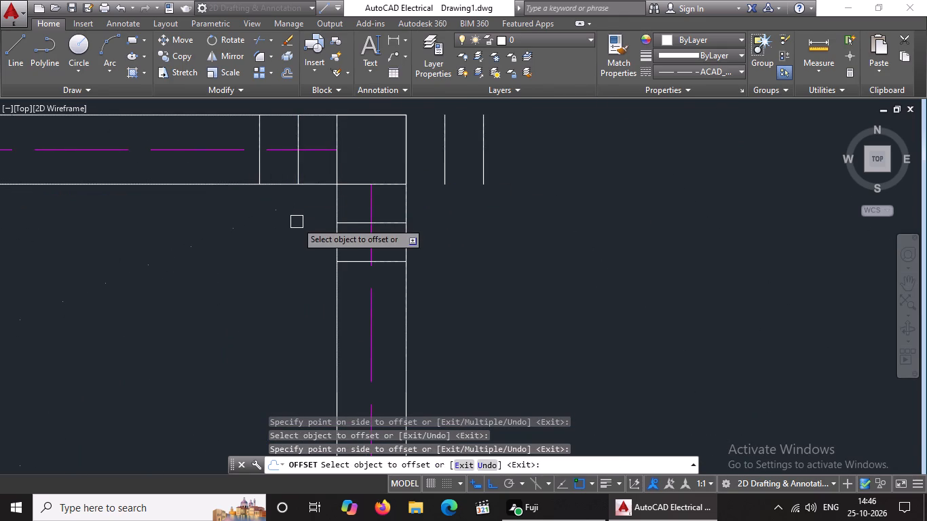
Offset the right edge of the outer left wall's junction square below the upper-left room along the horizontal wall twice, at 5" spacing.
{"action": "scroll", "coordinate": [297, 222], "scroll_direction": "down", "scroll_amount": 2}
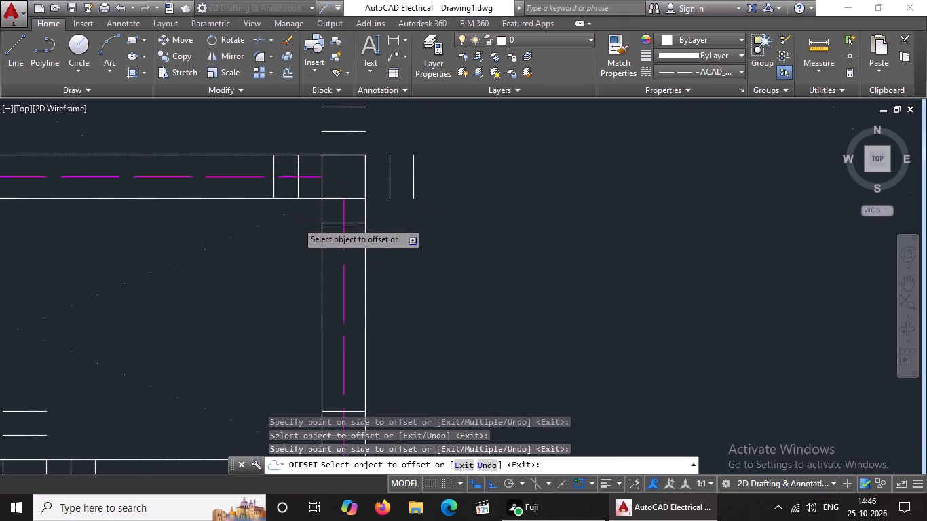
{"action": "scroll", "coordinate": [297, 222], "scroll_direction": "down", "scroll_amount": 3}
{"action": "middle_click_drag", "start_coordinate": [223, 231], "coordinate": [229, 290]}
{"action": "scroll", "coordinate": [201, 231], "scroll_direction": "up", "scroll_amount": 3}
{"action": "scroll", "coordinate": [254, 252], "scroll_direction": "up", "scroll_amount": 2}
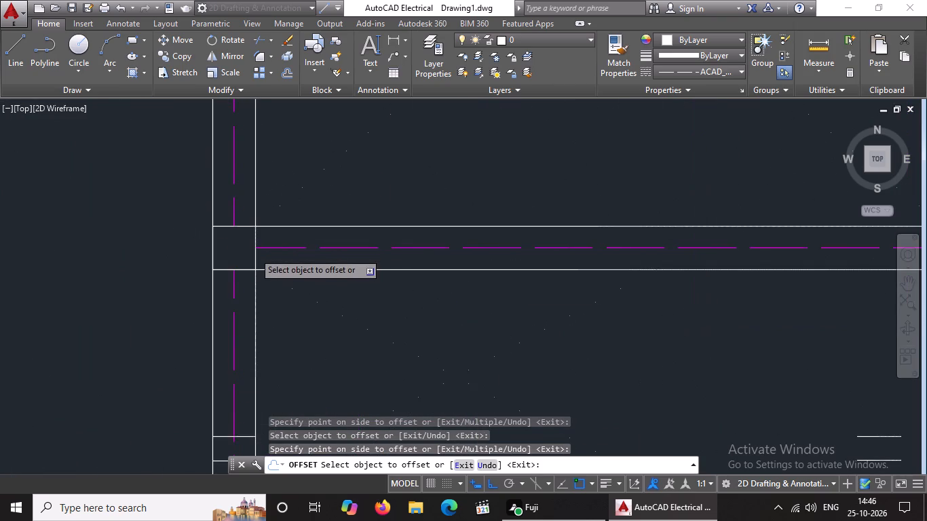
{"action": "scroll", "coordinate": [254, 252], "scroll_direction": "up", "scroll_amount": 2}
{"action": "left_click", "coordinate": [252, 267]}
{"action": "left_click", "coordinate": [288, 267]}
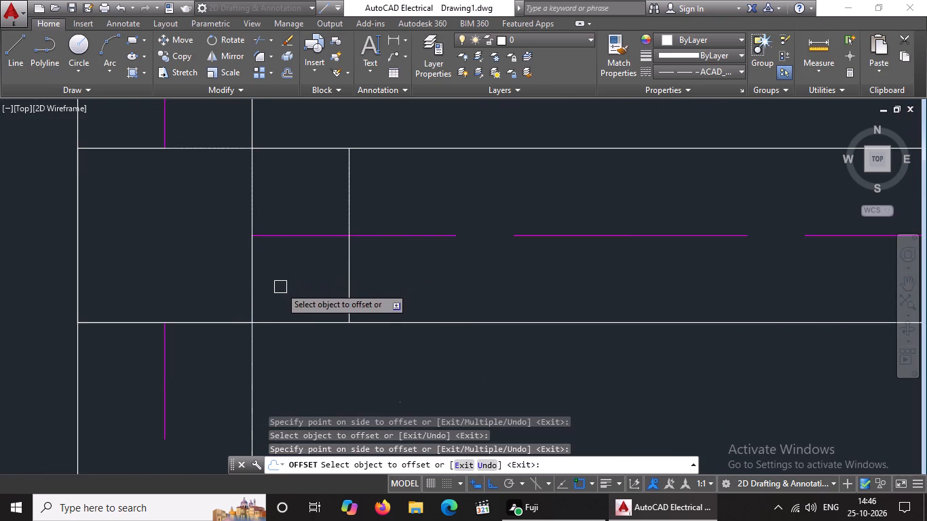
{"action": "left_click_drag", "start_coordinate": [345, 265], "coordinate": [352, 267]}
{"action": "left_click", "coordinate": [411, 275]}
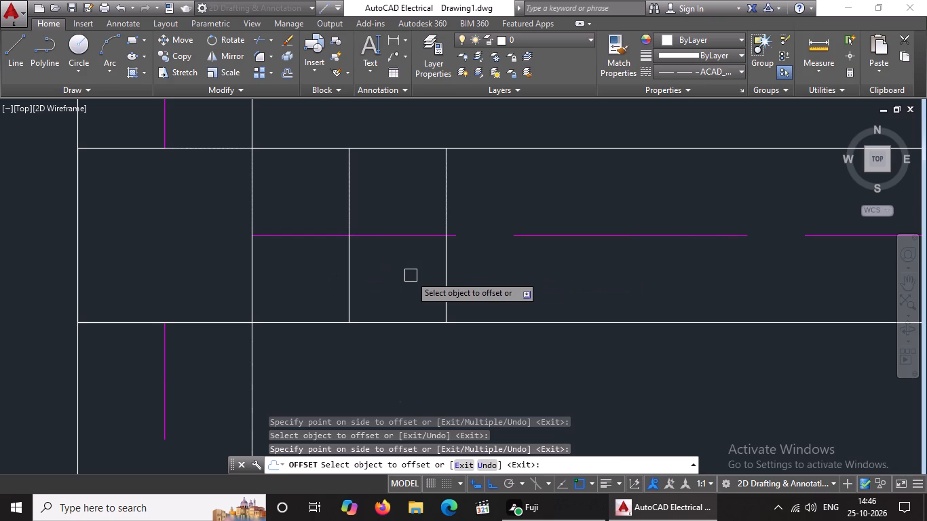
Offset the same outer left wall junction square's bottom edge downward and left edge outward, twice each at 5" spacing.
{"action": "scroll", "coordinate": [265, 309], "scroll_direction": "down", "scroll_amount": 4}
{"action": "scroll", "coordinate": [243, 324], "scroll_direction": "up", "scroll_amount": 3}
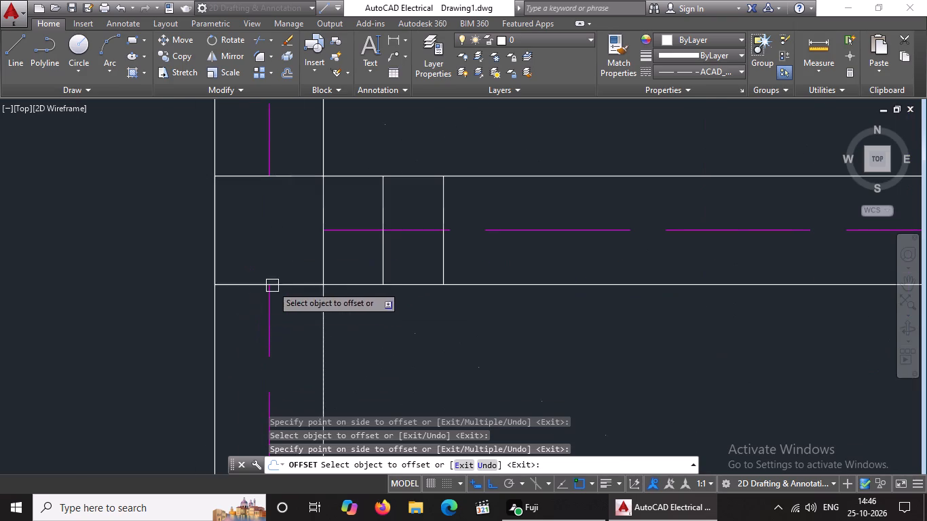
{"action": "left_click", "coordinate": [287, 284]}
{"action": "left_click", "coordinate": [294, 322]}
{"action": "left_click", "coordinate": [290, 345]}
{"action": "left_click", "coordinate": [289, 364]}
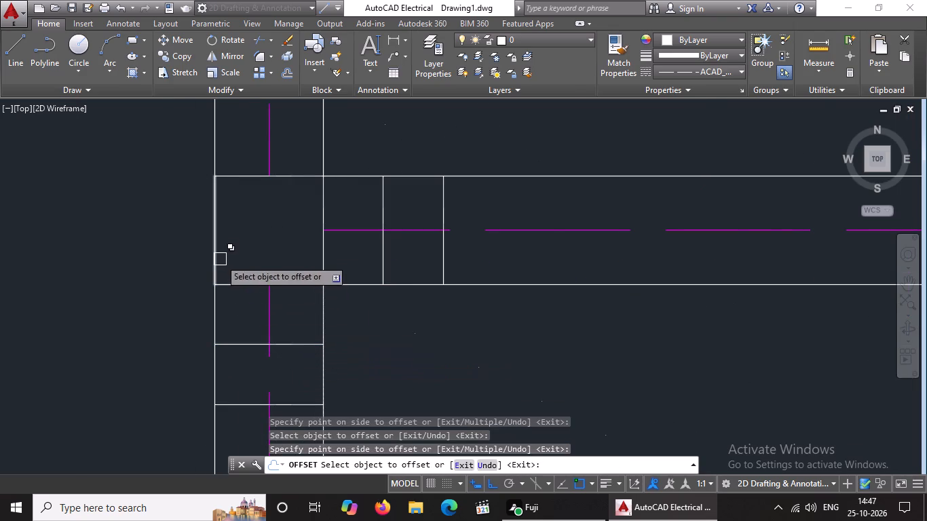
{"action": "left_click", "coordinate": [216, 252]}
{"action": "left_click", "coordinate": [198, 256]}
{"action": "left_click", "coordinate": [151, 248]}
{"action": "left_click", "coordinate": [112, 262]}
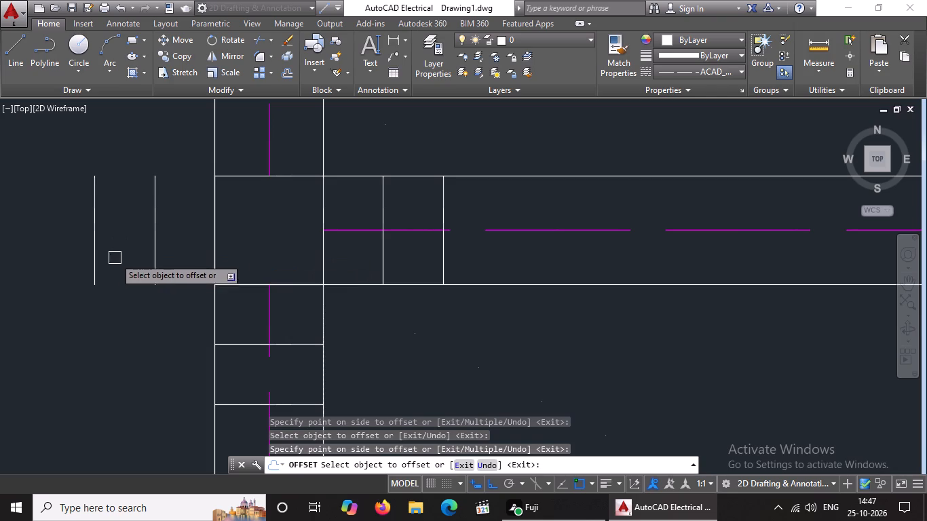
Offset the same junction square's top edge upward along the outer left wall twice, at 5" spacing.
{"action": "scroll", "coordinate": [156, 239], "scroll_direction": "down", "scroll_amount": 3}
{"action": "scroll", "coordinate": [195, 229], "scroll_direction": "up", "scroll_amount": 3}
{"action": "left_click_drag", "start_coordinate": [185, 224], "coordinate": [185, 216]}
{"action": "left_click", "coordinate": [184, 185]}
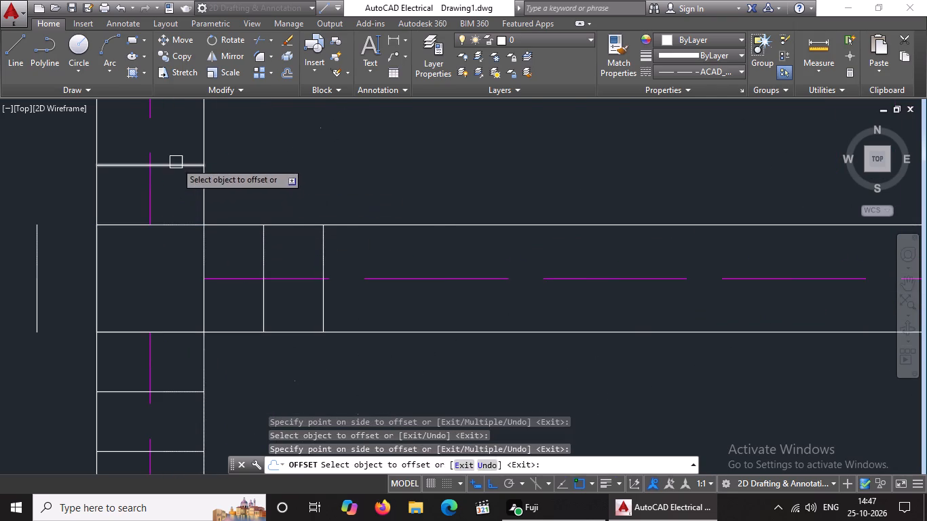
{"action": "left_click_drag", "start_coordinate": [176, 162], "coordinate": [176, 150]}
{"action": "left_click", "coordinate": [177, 142]}
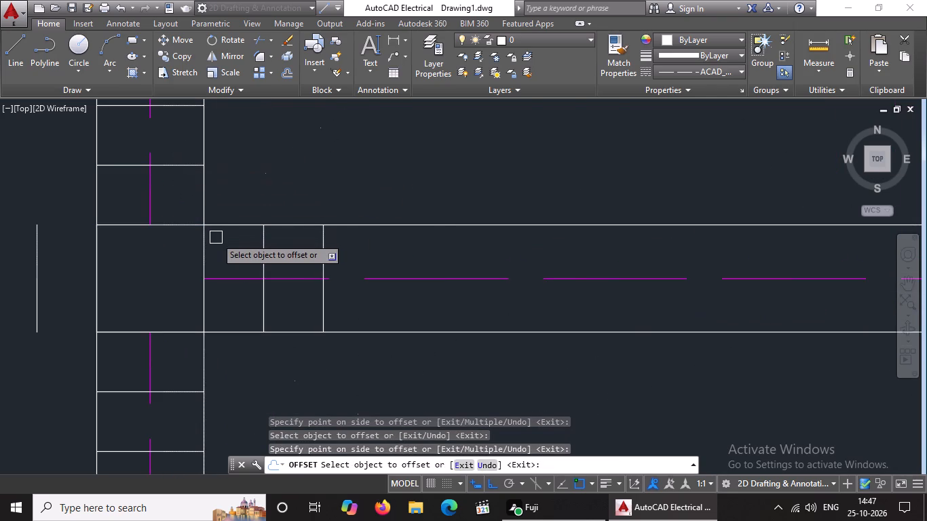
Offset the bottom and left edges of the narrow upper-middle room's lower-left corner square outward, twice each at 5" spacing.
{"action": "scroll", "coordinate": [216, 279], "scroll_direction": "down", "scroll_amount": 3}
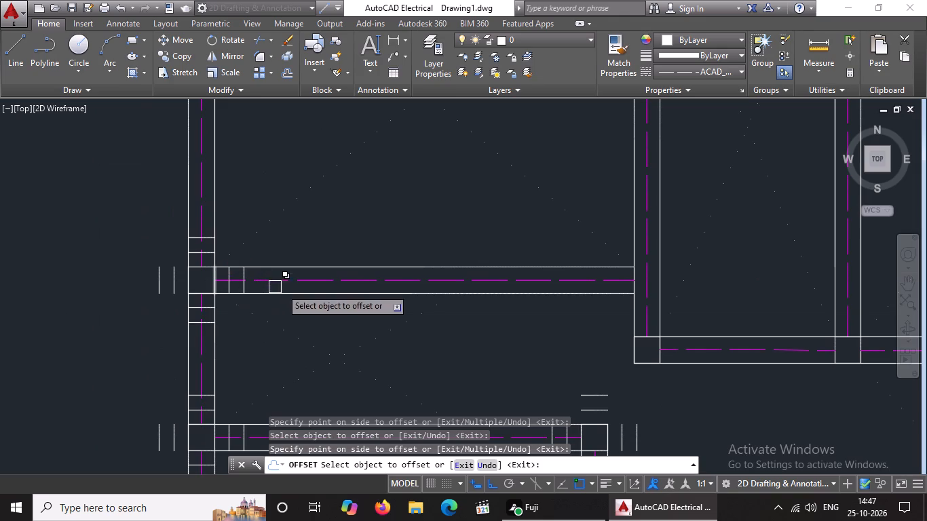
{"action": "scroll", "coordinate": [646, 313], "scroll_direction": "down", "scroll_amount": 3}
{"action": "middle_click_drag", "start_coordinate": [700, 356], "coordinate": [602, 360]}
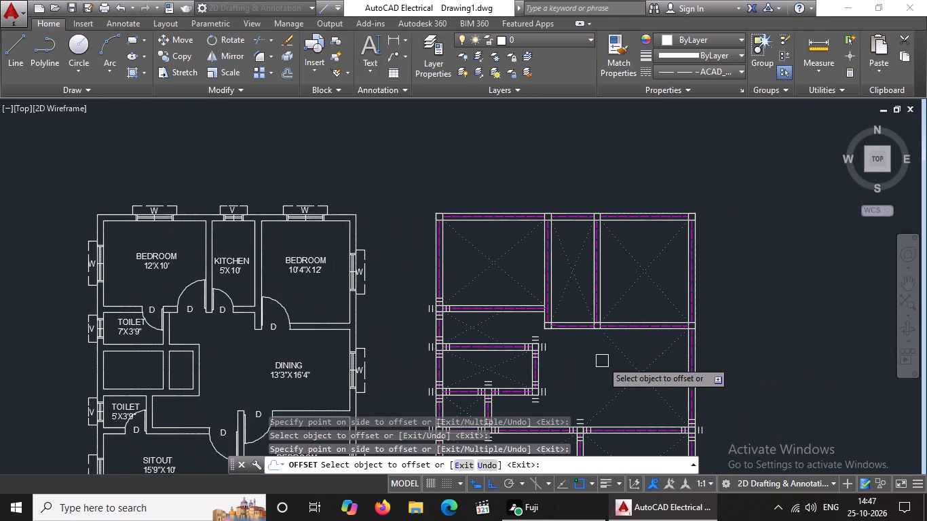
{"action": "scroll", "coordinate": [559, 340], "scroll_direction": "up", "scroll_amount": 5}
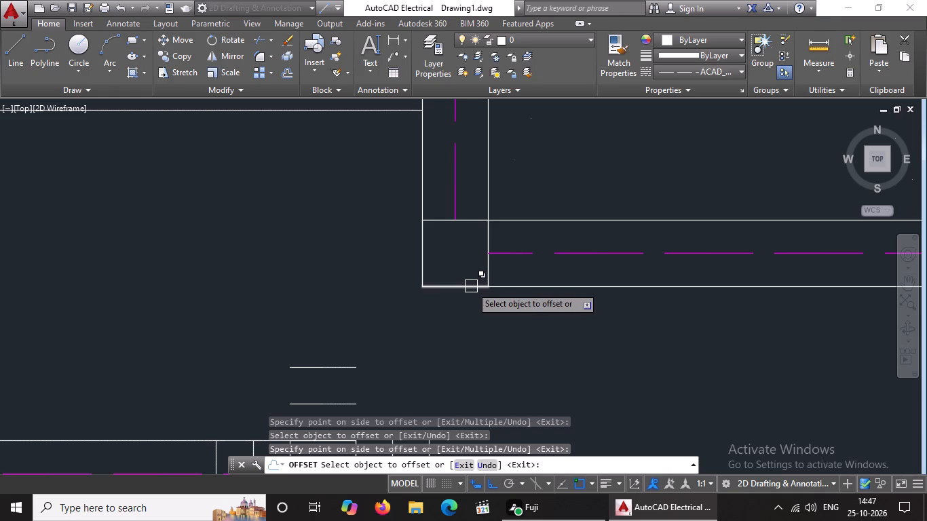
{"action": "left_click", "coordinate": [470, 286]}
{"action": "left_click", "coordinate": [477, 334]}
{"action": "left_click", "coordinate": [475, 327]}
{"action": "left_click", "coordinate": [476, 347]}
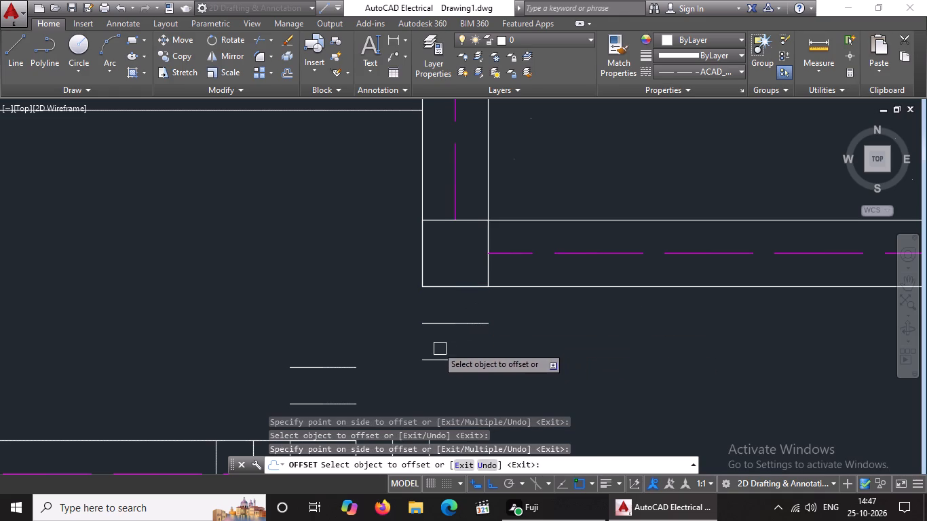
{"action": "left_click", "coordinate": [421, 252]}
{"action": "left_click", "coordinate": [375, 265]}
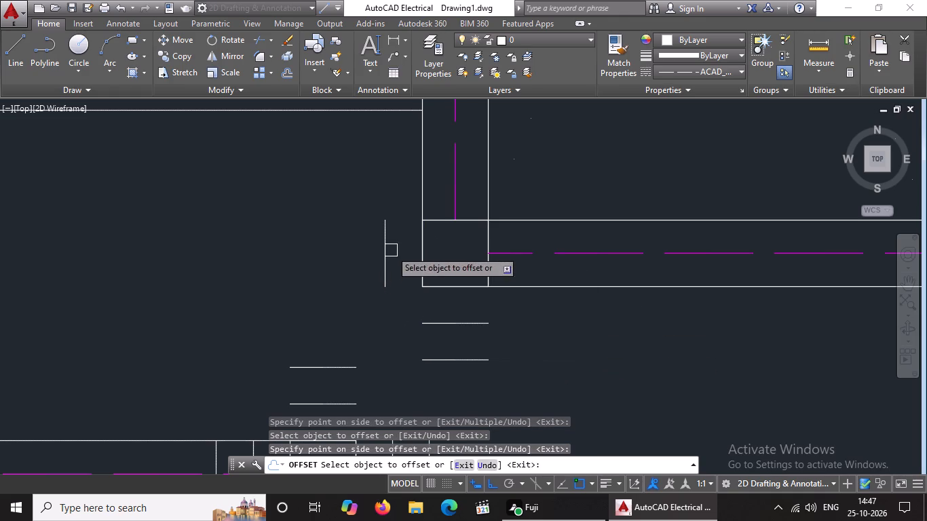
{"action": "left_click", "coordinate": [383, 252]}
{"action": "left_click_drag", "start_coordinate": [362, 262], "coordinate": [368, 262]}
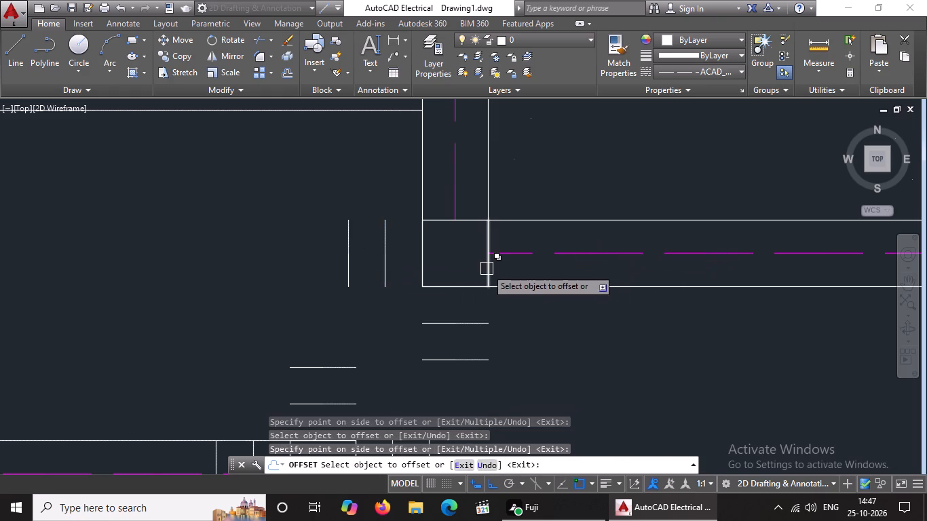
Offset the same corner square's right and top edges along the adjoining walls, twice each at 5" spacing.
{"action": "left_click", "coordinate": [488, 268]}
{"action": "left_click", "coordinate": [520, 267]}
{"action": "left_click_drag", "start_coordinate": [527, 265], "coordinate": [537, 265]}
{"action": "left_click", "coordinate": [541, 265]}
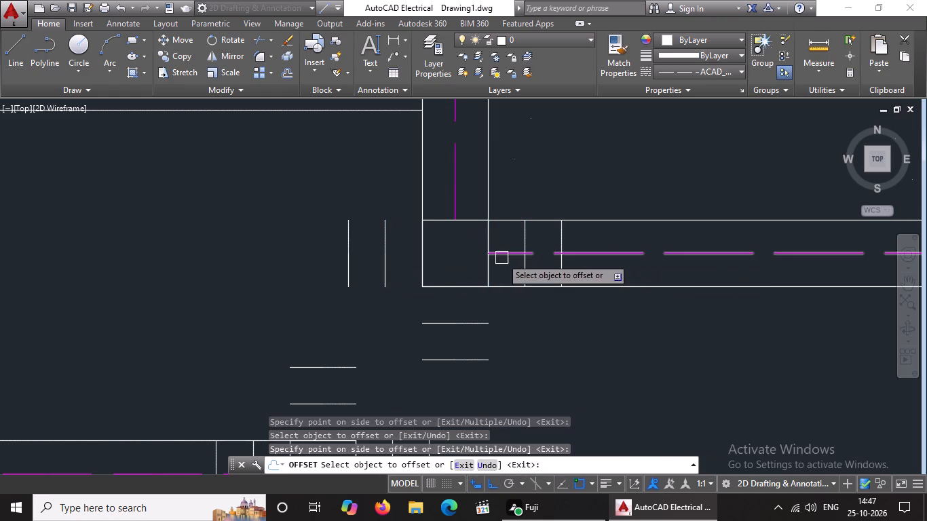
{"action": "left_click", "coordinate": [440, 218]}
{"action": "left_click", "coordinate": [440, 210]}
{"action": "left_click", "coordinate": [441, 185]}
{"action": "left_click", "coordinate": [436, 159]}
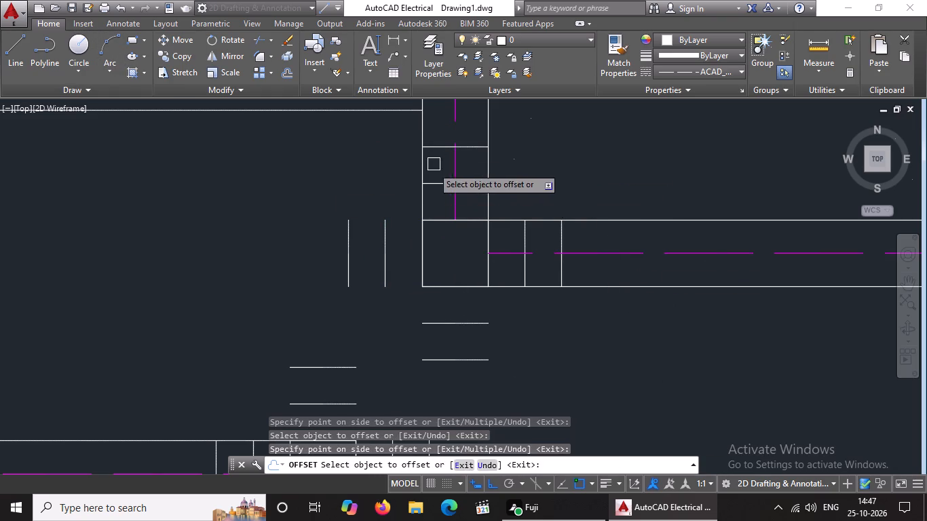
Offset the bottom and left edges of the narrow room's lower-right T-junction square, twice each at 5" spacing.
{"action": "scroll", "coordinate": [400, 237], "scroll_direction": "down", "scroll_amount": 4}
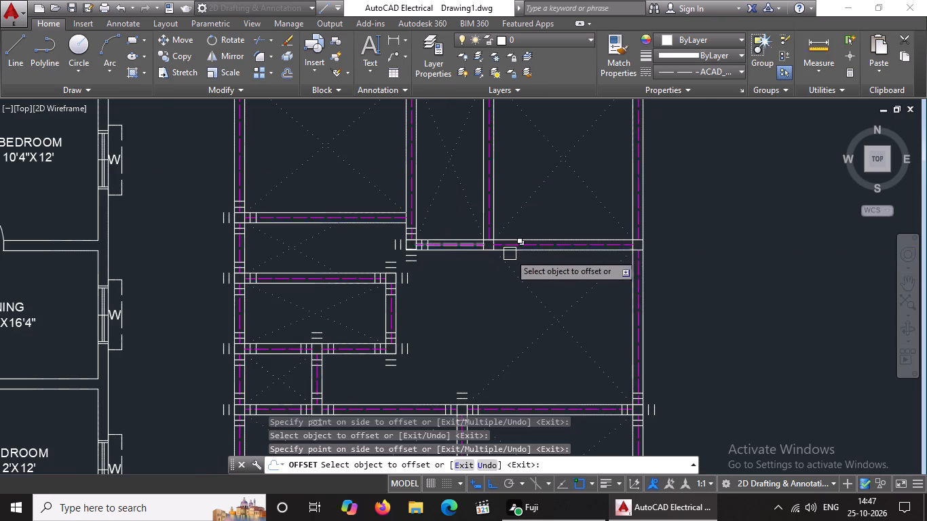
{"action": "scroll", "coordinate": [510, 254], "scroll_direction": "up", "scroll_amount": 3}
{"action": "left_click_drag", "start_coordinate": [422, 229], "coordinate": [424, 235]}
{"action": "left_click", "coordinate": [434, 269]}
{"action": "left_click", "coordinate": [428, 254]}
{"action": "left_click", "coordinate": [428, 260]}
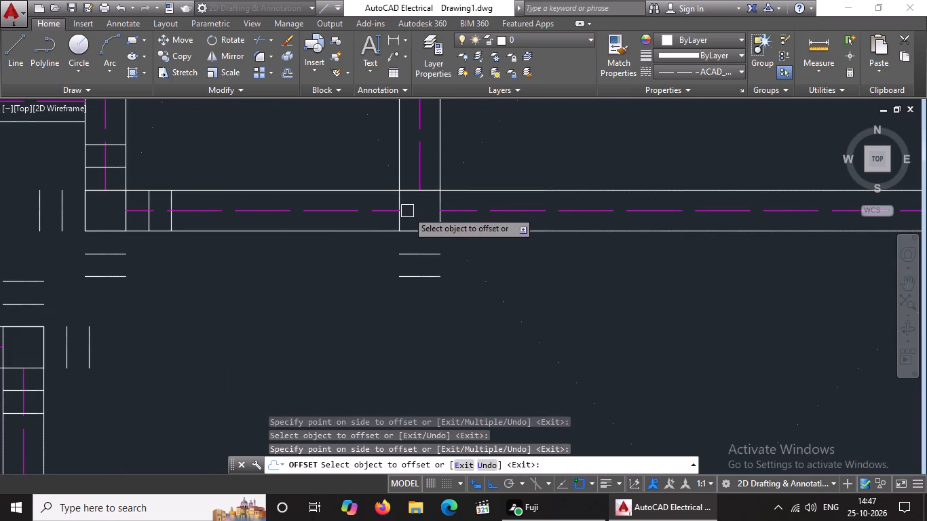
{"action": "scroll", "coordinate": [407, 211], "scroll_direction": "up", "scroll_amount": 3}
{"action": "left_click", "coordinate": [370, 180]}
{"action": "left_click", "coordinate": [330, 195]}
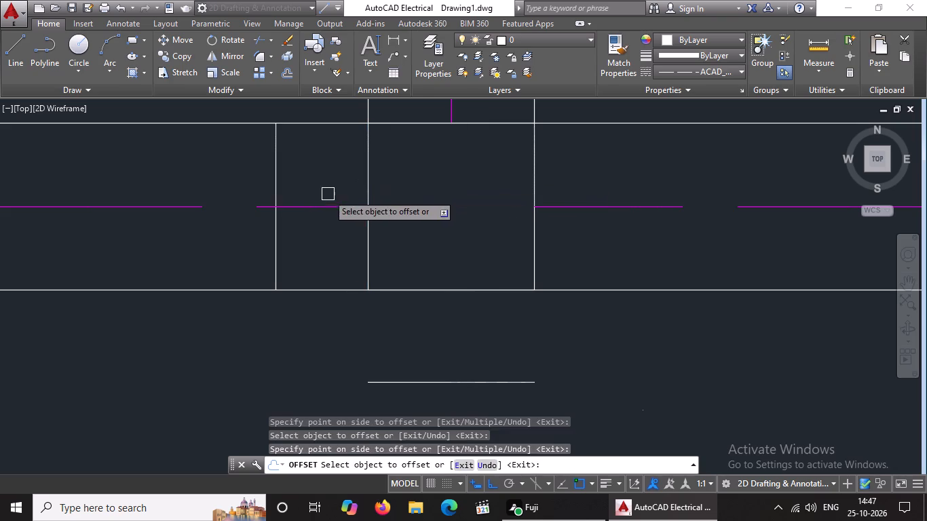
{"action": "left_click_drag", "start_coordinate": [272, 189], "coordinate": [236, 199]}
{"action": "left_click_drag", "start_coordinate": [170, 214], "coordinate": [187, 214]}
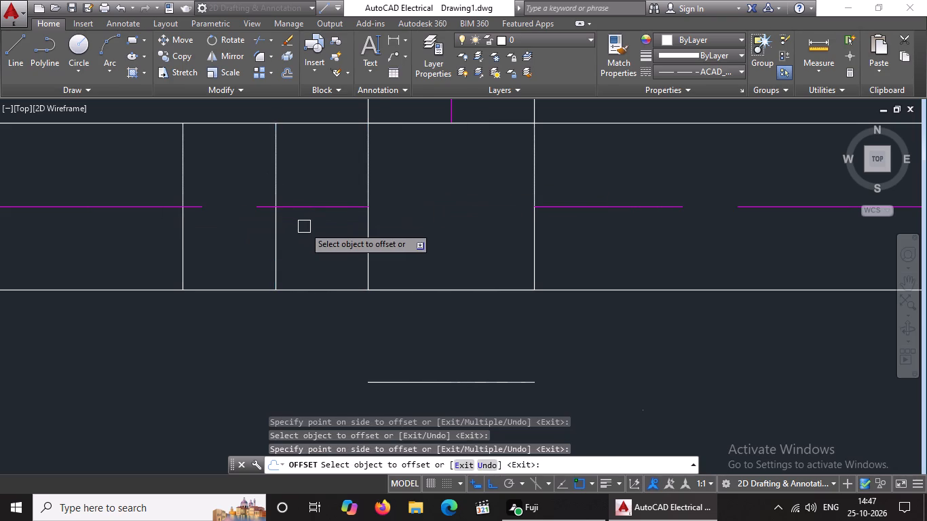
Offset the same T-junction square's right and top edges along the adjoining walls, twice each at 5" spacing.
{"action": "scroll", "coordinate": [341, 235], "scroll_direction": "down", "scroll_amount": 2}
{"action": "left_click", "coordinate": [419, 214]}
{"action": "left_click", "coordinate": [461, 206]}
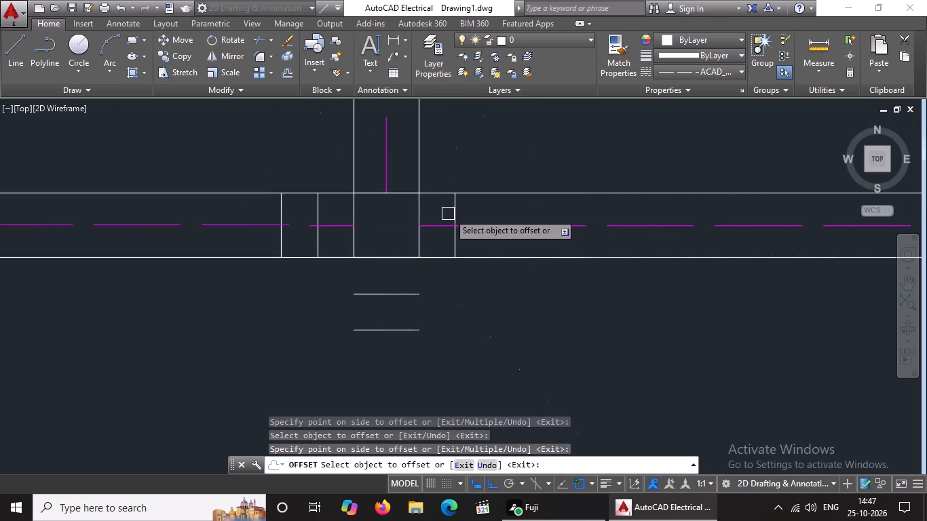
{"action": "left_click_drag", "start_coordinate": [455, 210], "coordinate": [495, 219]}
{"action": "left_click", "coordinate": [571, 230]}
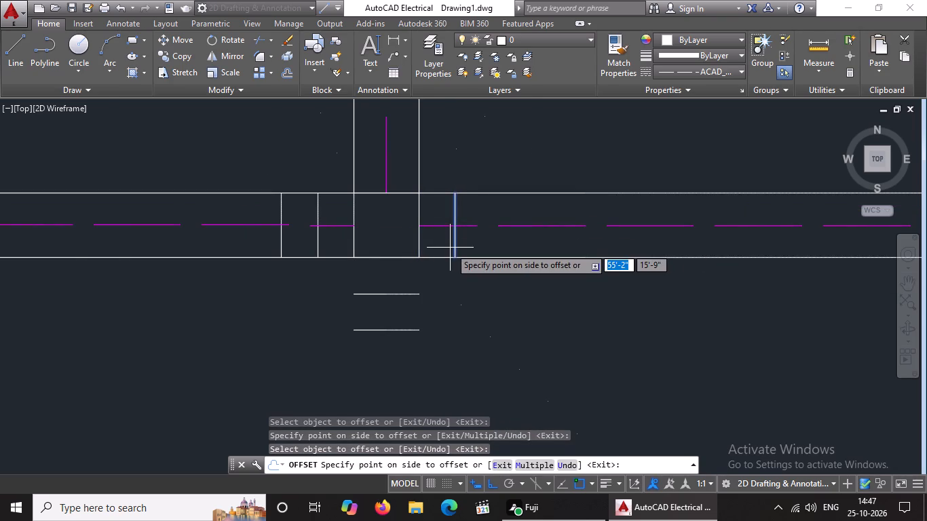
{"action": "scroll", "coordinate": [450, 248], "scroll_direction": "down", "scroll_amount": 3}
{"action": "scroll", "coordinate": [436, 228], "scroll_direction": "up", "scroll_amount": 3}
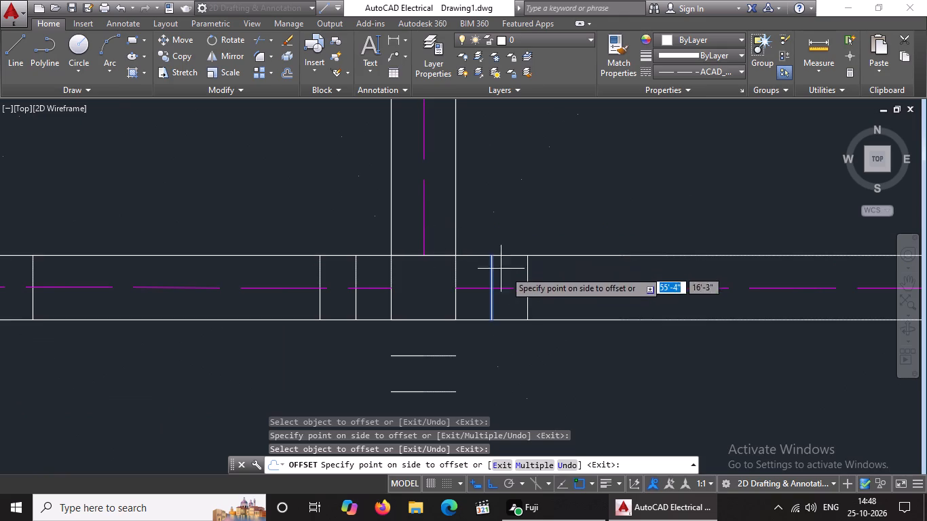
{"action": "left_click", "coordinate": [535, 271]}
{"action": "left_click_drag", "start_coordinate": [437, 251], "coordinate": [436, 244]}
{"action": "left_click", "coordinate": [429, 212]}
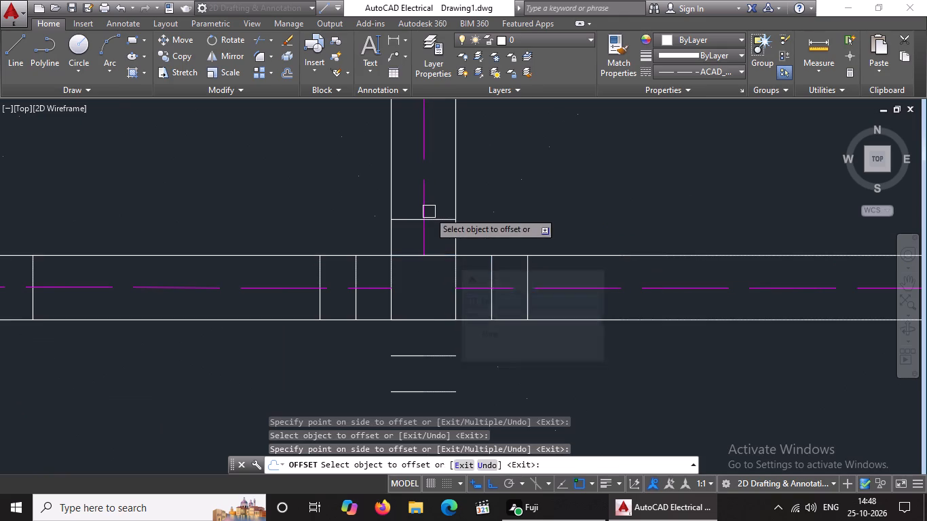
{"action": "left_click", "coordinate": [434, 216]}
{"action": "left_click", "coordinate": [439, 190]}
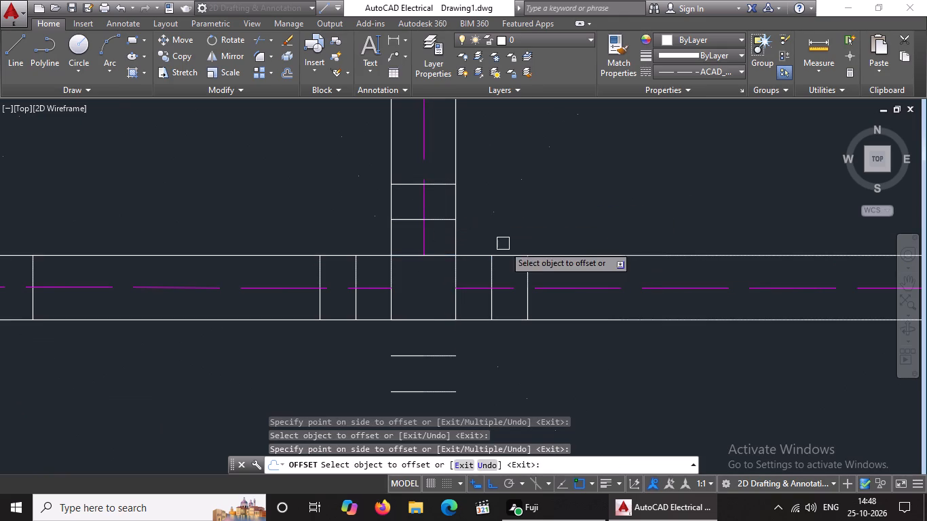
Offset the right and left edges of the outer right wall's junction square below the upper-right room, twice each at 5" spacing.
{"action": "scroll", "coordinate": [505, 253], "scroll_direction": "down", "scroll_amount": 3}
{"action": "scroll", "coordinate": [741, 254], "scroll_direction": "up", "scroll_amount": 2}
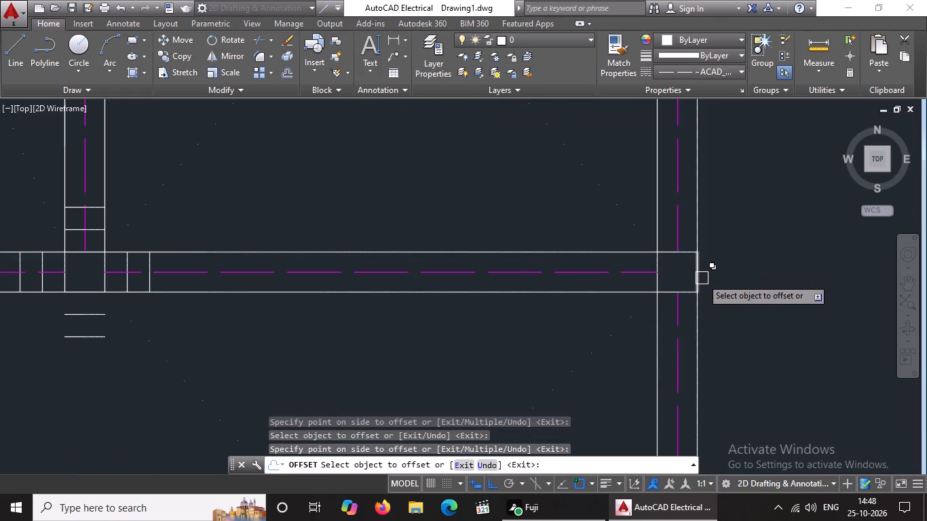
{"action": "left_click", "coordinate": [702, 278]}
{"action": "left_click", "coordinate": [733, 272]}
{"action": "left_click", "coordinate": [723, 275]}
{"action": "left_click", "coordinate": [728, 275]}
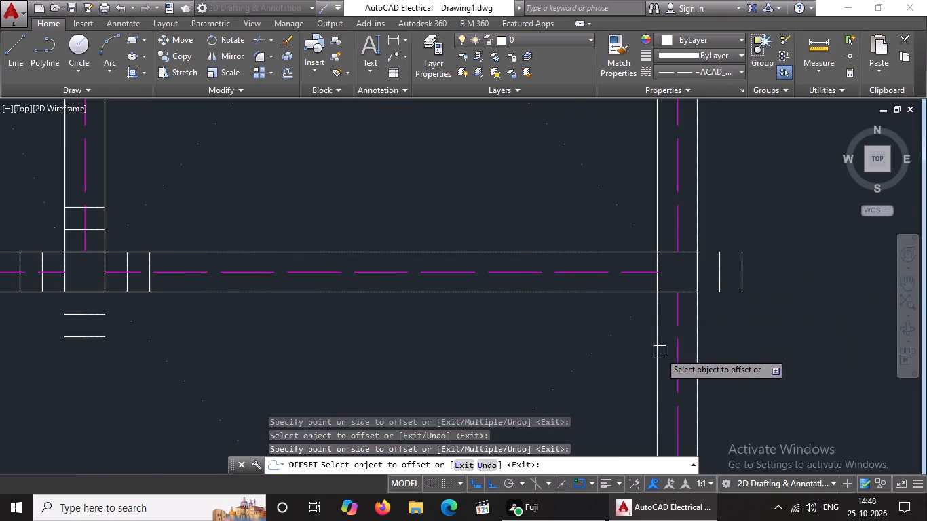
{"action": "scroll", "coordinate": [649, 263], "scroll_direction": "up", "scroll_amount": 2}
{"action": "left_click", "coordinate": [667, 262]}
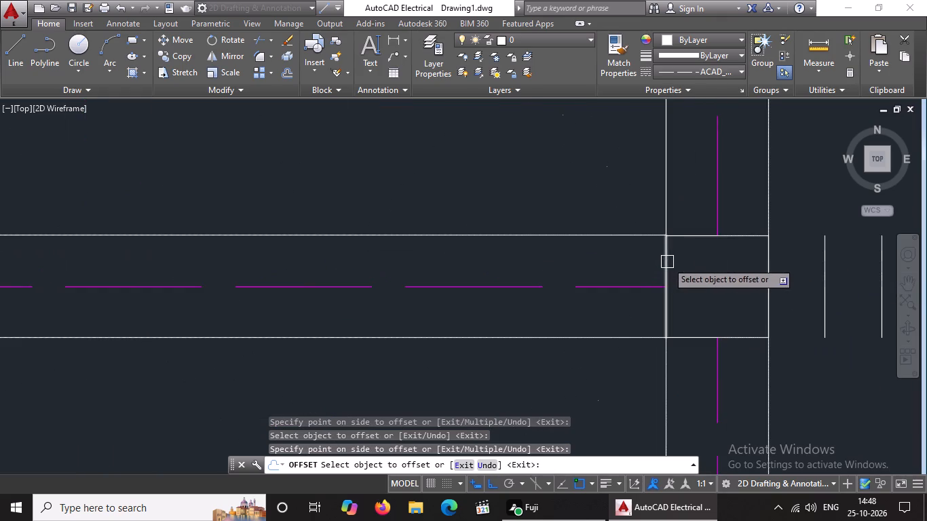
{"action": "left_click", "coordinate": [614, 273]}
{"action": "left_click", "coordinate": [610, 273]}
{"action": "left_click", "coordinate": [601, 275]}
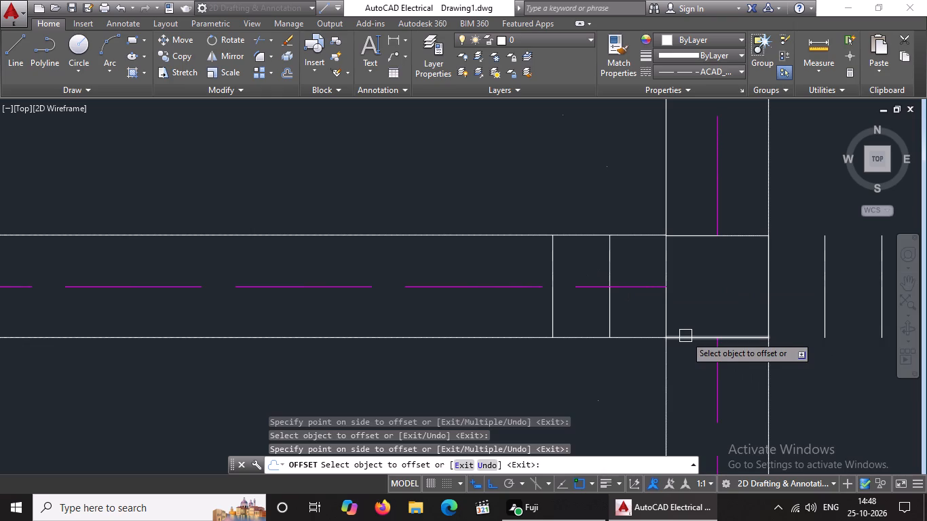
Offset the same right wall junction square's bottom edge downward and top edge upward, twice each at 5" spacing.
{"action": "left_click", "coordinate": [685, 336]}
{"action": "left_click", "coordinate": [685, 368]}
{"action": "left_click", "coordinate": [692, 391]}
{"action": "left_click", "coordinate": [694, 412]}
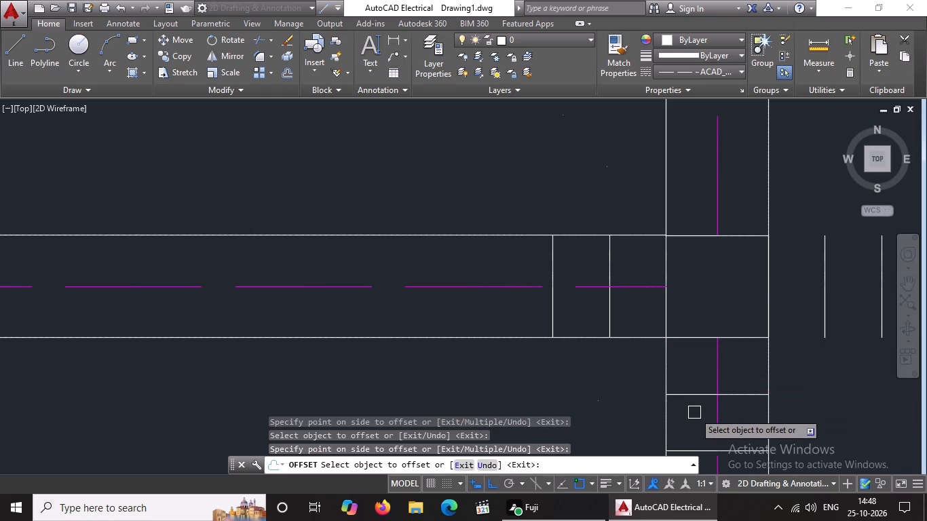
{"action": "scroll", "coordinate": [694, 412], "scroll_direction": "down", "scroll_amount": 2}
{"action": "left_click", "coordinate": [692, 341]}
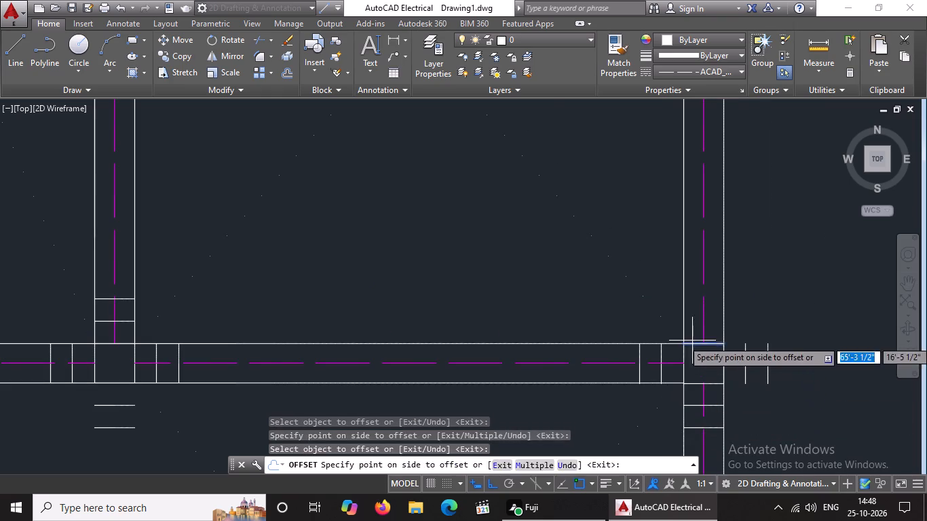
{"action": "left_click", "coordinate": [702, 313]}
{"action": "left_click", "coordinate": [698, 320]}
{"action": "left_click", "coordinate": [698, 308]}
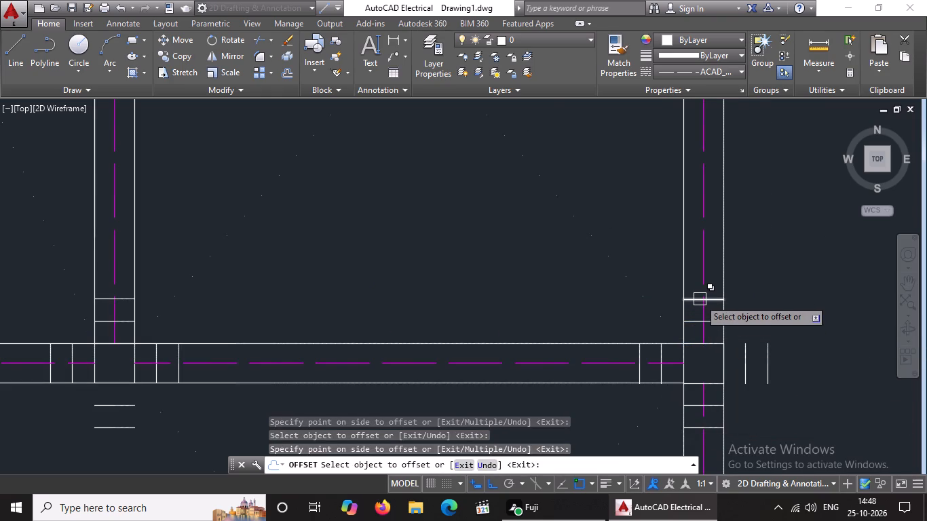
Offset the top-right outer corner square's right edge outward and bottom edge downward, twice each at 5" spacing.
{"action": "scroll", "coordinate": [650, 286], "scroll_direction": "down", "scroll_amount": 3}
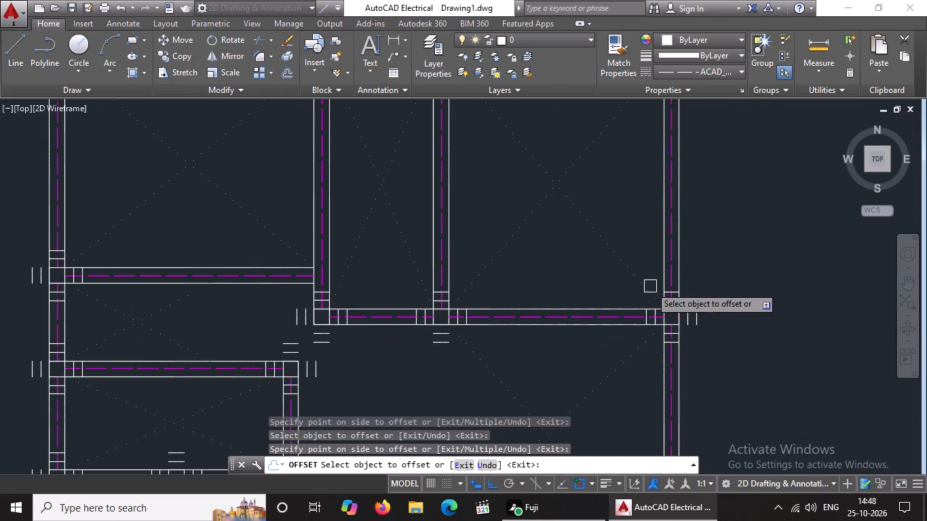
{"action": "scroll", "coordinate": [644, 287], "scroll_direction": "down", "scroll_amount": 4}
{"action": "scroll", "coordinate": [599, 277], "scroll_direction": "up", "scroll_amount": 3}
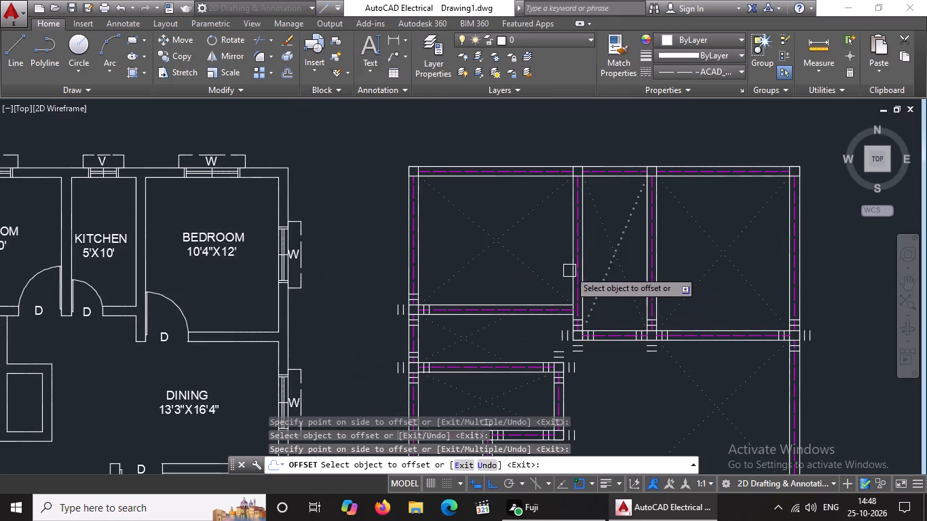
{"action": "scroll", "coordinate": [829, 174], "scroll_direction": "up", "scroll_amount": 3}
{"action": "scroll", "coordinate": [719, 168], "scroll_direction": "up", "scroll_amount": 2}
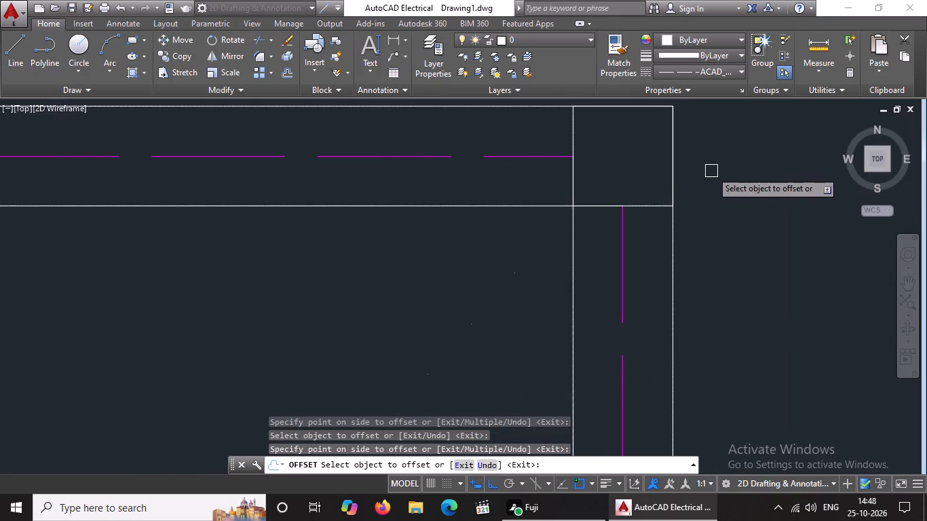
{"action": "left_click_drag", "start_coordinate": [675, 181], "coordinate": [688, 179]}
{"action": "left_click", "coordinate": [706, 175]}
{"action": "left_click", "coordinate": [730, 166]}
{"action": "left_click", "coordinate": [753, 170]}
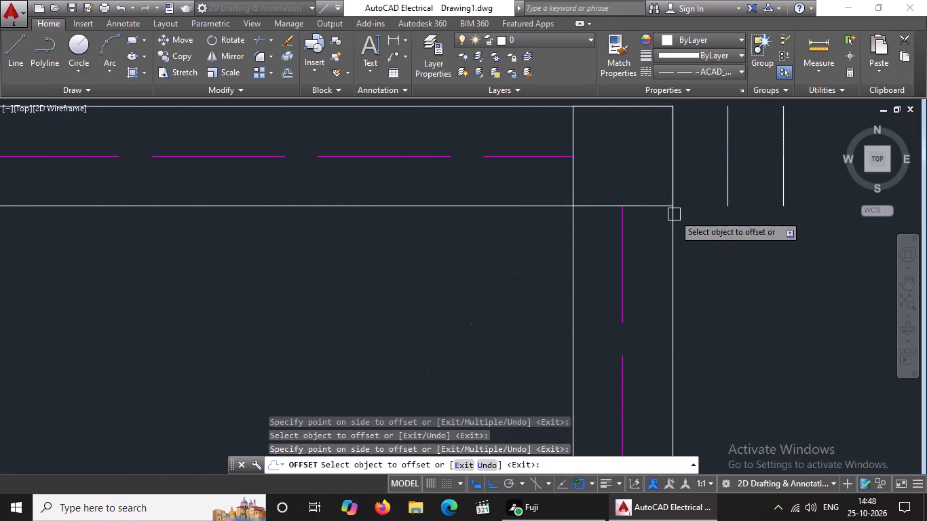
{"action": "left_click", "coordinate": [643, 206]}
{"action": "left_click", "coordinate": [644, 244]}
{"action": "left_click", "coordinate": [644, 262]}
{"action": "left_click", "coordinate": [646, 309]}
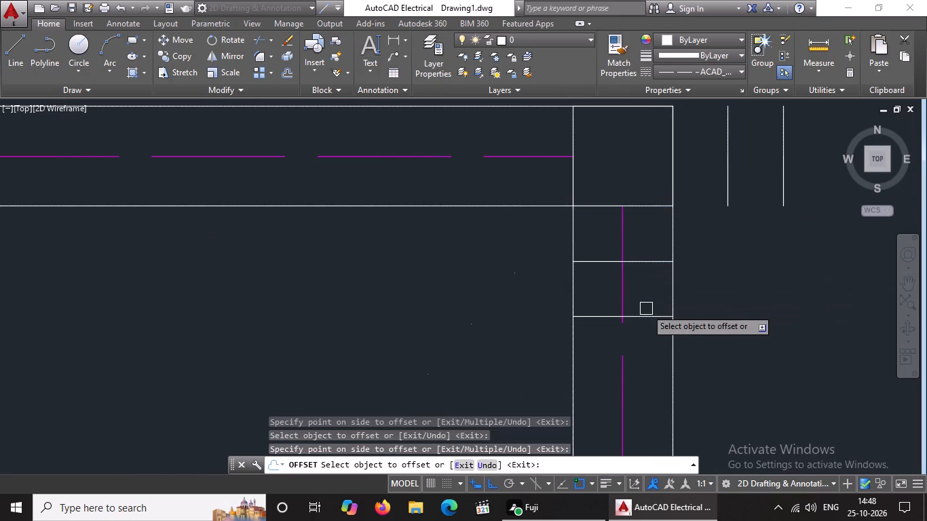
Offset the same corner square's left edge along the top wall and top edge upward, twice each at 5" spacing.
{"action": "scroll", "coordinate": [646, 309], "scroll_direction": "down", "scroll_amount": 3}
{"action": "scroll", "coordinate": [631, 276], "scroll_direction": "up", "scroll_amount": 3}
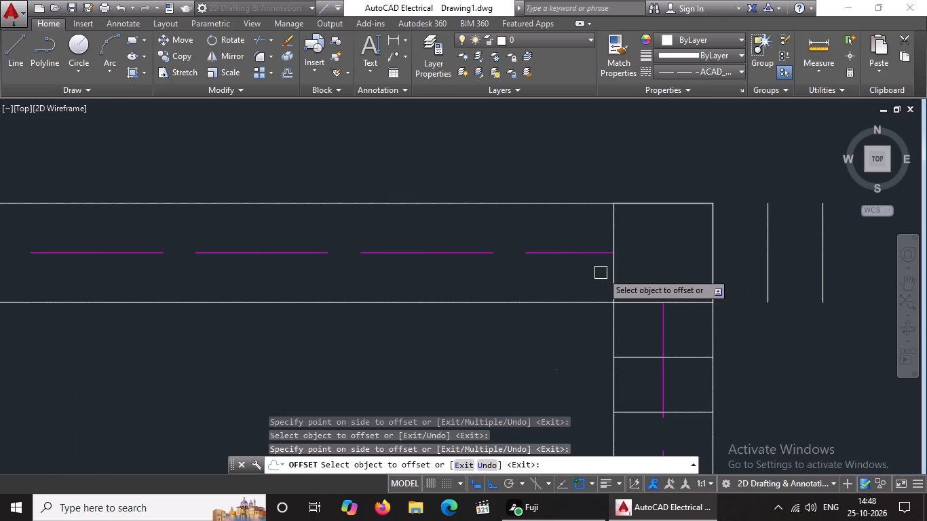
{"action": "left_click", "coordinate": [618, 269]}
{"action": "left_click_drag", "start_coordinate": [567, 283], "coordinate": [575, 281]}
{"action": "left_click", "coordinate": [561, 269]}
{"action": "left_click_drag", "start_coordinate": [542, 275], "coordinate": [545, 268]}
{"action": "left_click_drag", "start_coordinate": [673, 203], "coordinate": [673, 192]}
{"action": "left_click", "coordinate": [673, 180]}
{"action": "left_click", "coordinate": [672, 144]}
{"action": "left_click", "coordinate": [677, 111]}
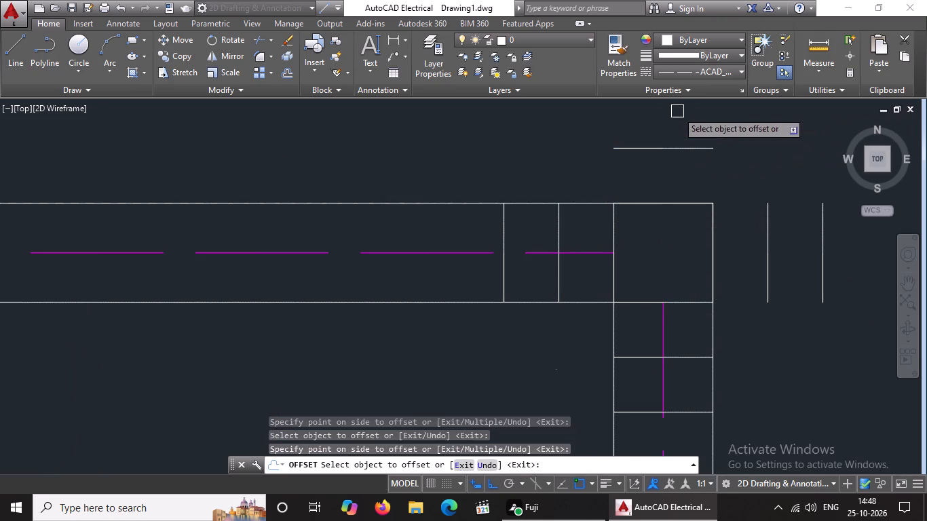
Offset the bottom and right edges of the top-wall junction square between the narrow and upper-right rooms, twice each at 5" spacing.
{"action": "scroll", "coordinate": [675, 147], "scroll_direction": "down", "scroll_amount": 4}
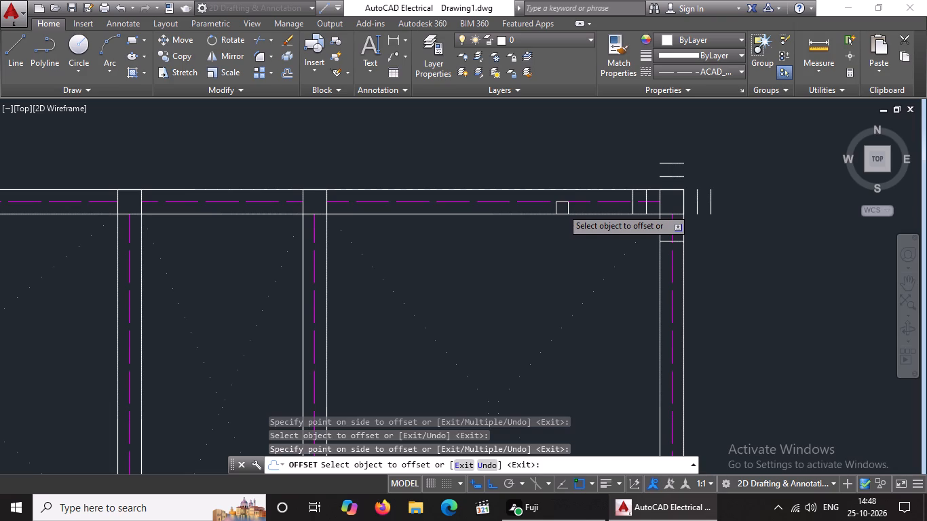
{"action": "scroll", "coordinate": [325, 220], "scroll_direction": "up", "scroll_amount": 3}
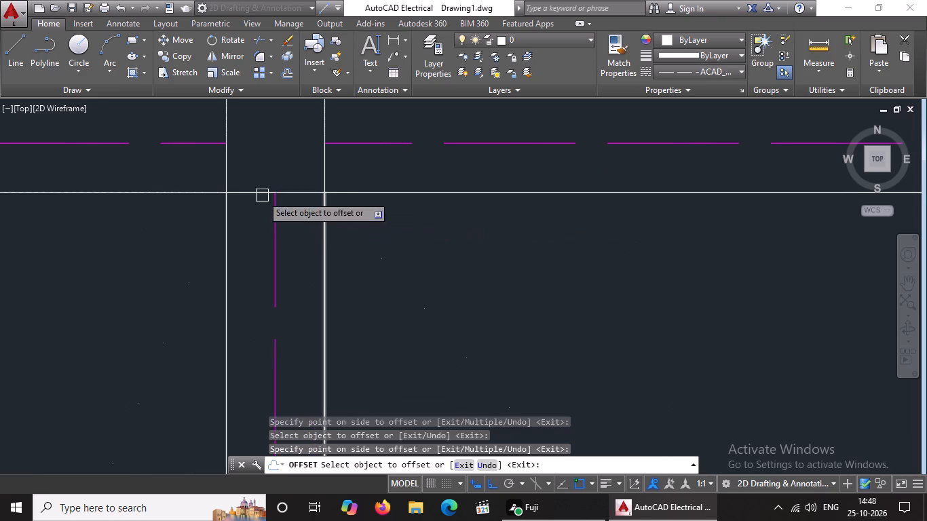
{"action": "left_click_drag", "start_coordinate": [294, 190], "coordinate": [294, 202]}
{"action": "left_click", "coordinate": [295, 237]}
{"action": "left_click_drag", "start_coordinate": [296, 248], "coordinate": [297, 264]}
{"action": "left_click", "coordinate": [301, 303]}
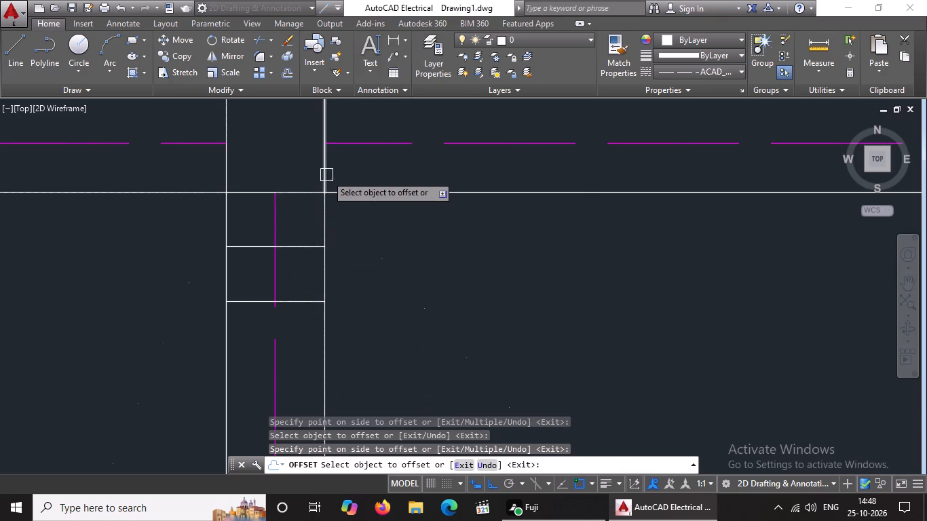
{"action": "left_click_drag", "start_coordinate": [326, 174], "coordinate": [347, 170]}
{"action": "left_click", "coordinate": [371, 166]}
{"action": "left_click_drag", "start_coordinate": [380, 161], "coordinate": [393, 161]}
{"action": "left_click", "coordinate": [419, 163]}
Offset the same top-wall junction square's left edge along the wall and top edge upward, twice each at 5" spacing.
{"action": "left_click", "coordinate": [225, 174]}
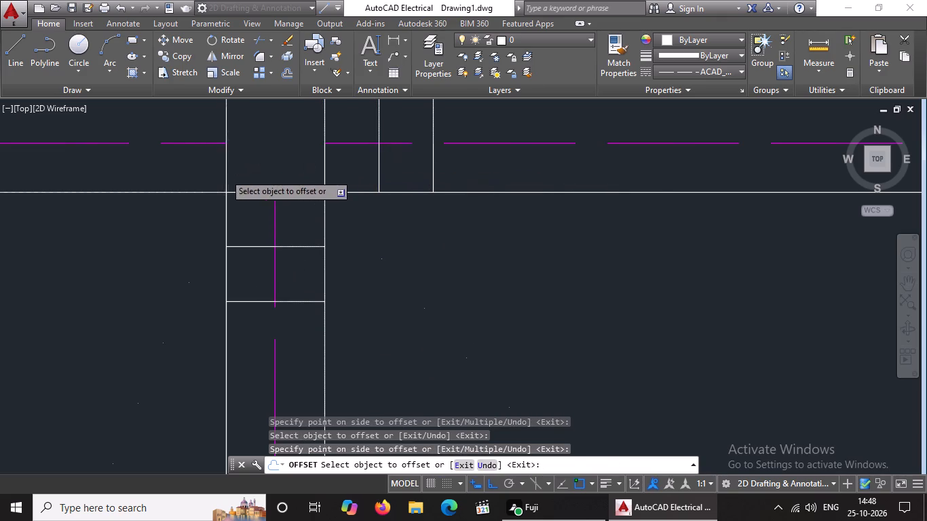
{"action": "left_click", "coordinate": [198, 182]}
{"action": "left_click_drag", "start_coordinate": [170, 166], "coordinate": [121, 205]}
{"action": "left_click", "coordinate": [121, 205]}
{"action": "scroll", "coordinate": [126, 236], "scroll_direction": "down", "scroll_amount": 5}
{"action": "scroll", "coordinate": [124, 280], "scroll_direction": "up", "scroll_amount": 4}
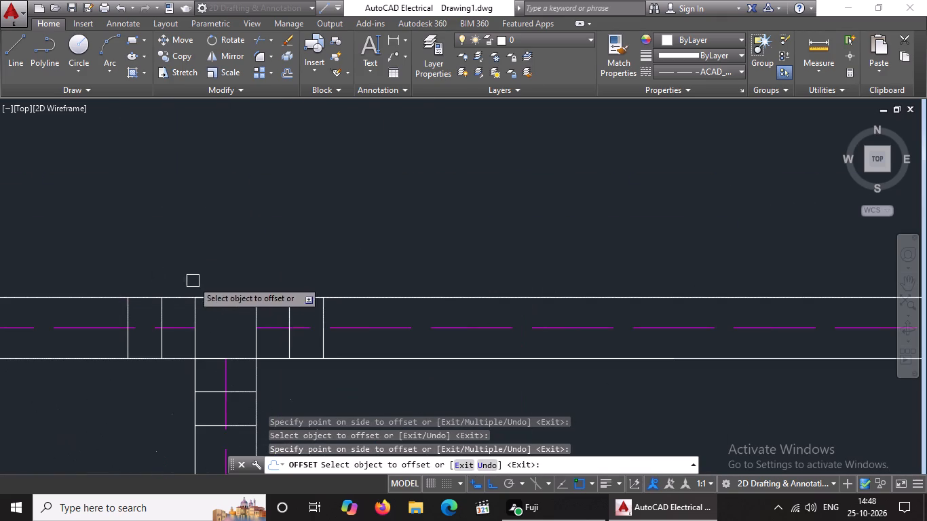
{"action": "left_click", "coordinate": [227, 299]}
{"action": "left_click", "coordinate": [228, 272]}
{"action": "left_click", "coordinate": [227, 264]}
{"action": "left_click", "coordinate": [230, 250]}
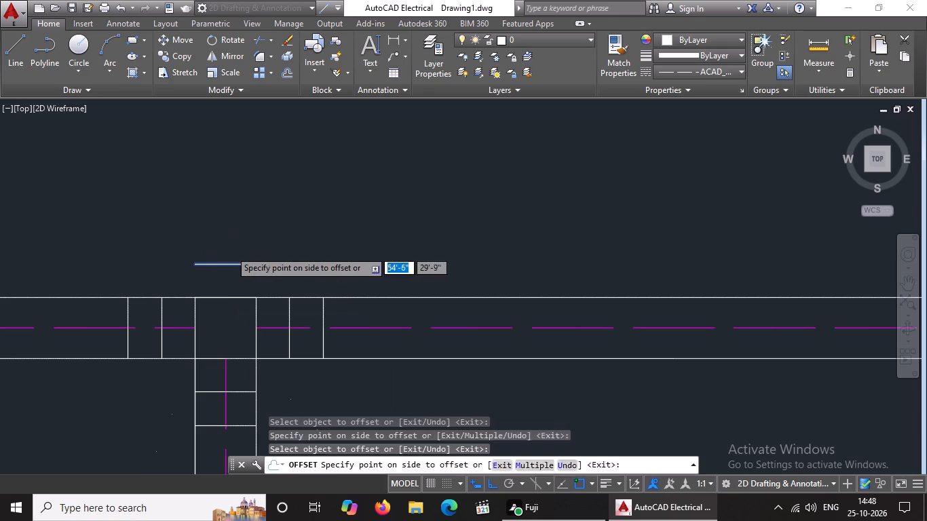
Offset the bottom and right edges of the junction square at the narrow room's upper-left corner, twice each at 5" spacing.
{"action": "scroll", "coordinate": [230, 250], "scroll_direction": "down", "scroll_amount": 4}
{"action": "scroll", "coordinate": [102, 278], "scroll_direction": "up", "scroll_amount": 3}
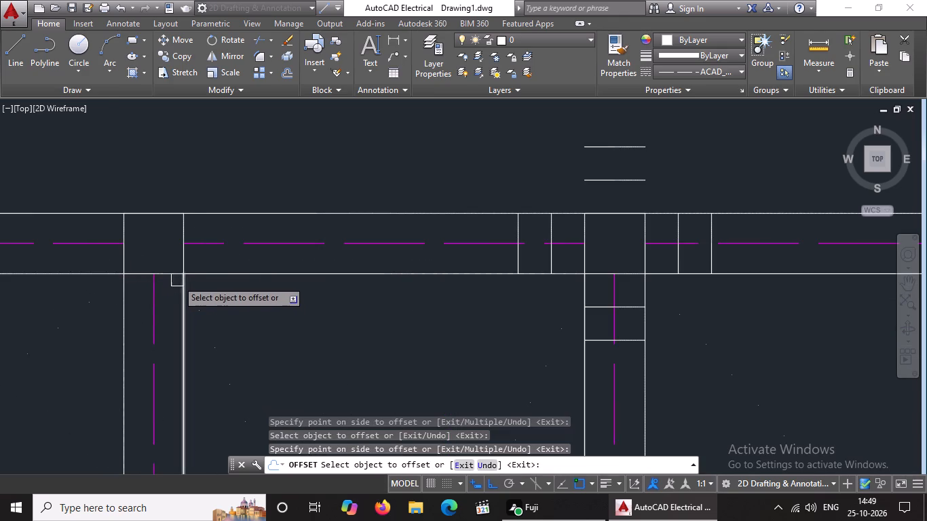
{"action": "left_click", "coordinate": [172, 277]}
{"action": "left_click", "coordinate": [169, 298]}
{"action": "left_click", "coordinate": [170, 308]}
{"action": "left_click", "coordinate": [171, 332]}
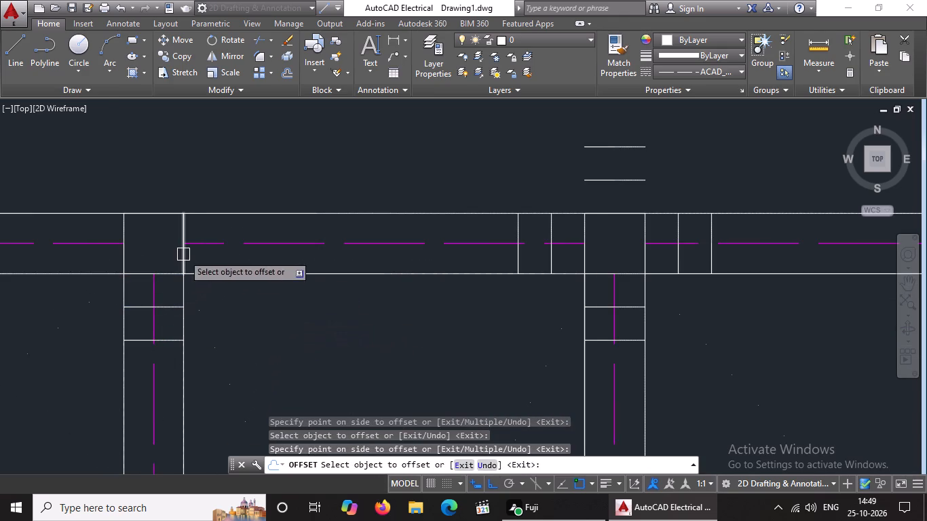
{"action": "left_click", "coordinate": [183, 254]}
{"action": "left_click", "coordinate": [210, 259]}
{"action": "left_click_drag", "start_coordinate": [217, 256], "coordinate": [262, 260]}
{"action": "left_click", "coordinate": [262, 260]}
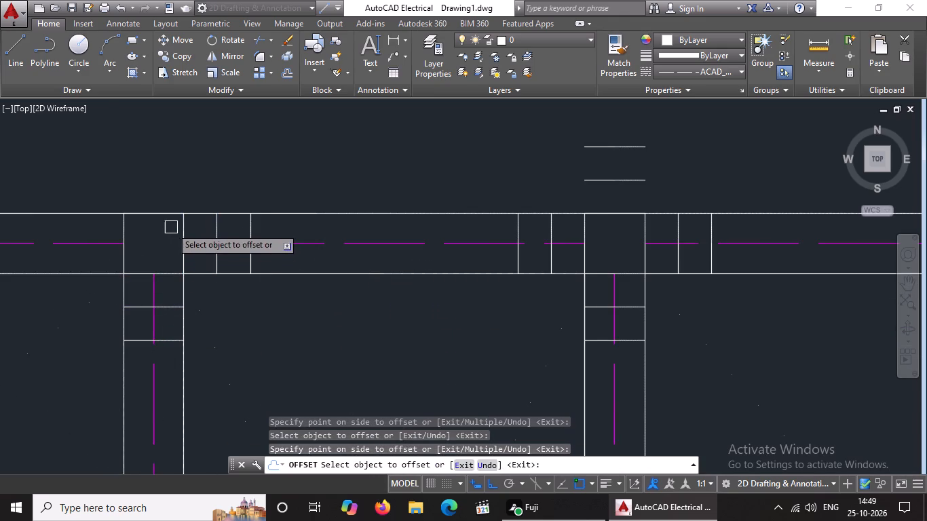
Offset the same junction square's top edge upward and left edge along the top wall, twice each at 5" spacing.
{"action": "left_click", "coordinate": [169, 211]}
{"action": "left_click", "coordinate": [171, 185]}
{"action": "left_click_drag", "start_coordinate": [171, 182], "coordinate": [171, 173]}
{"action": "left_click", "coordinate": [172, 149]}
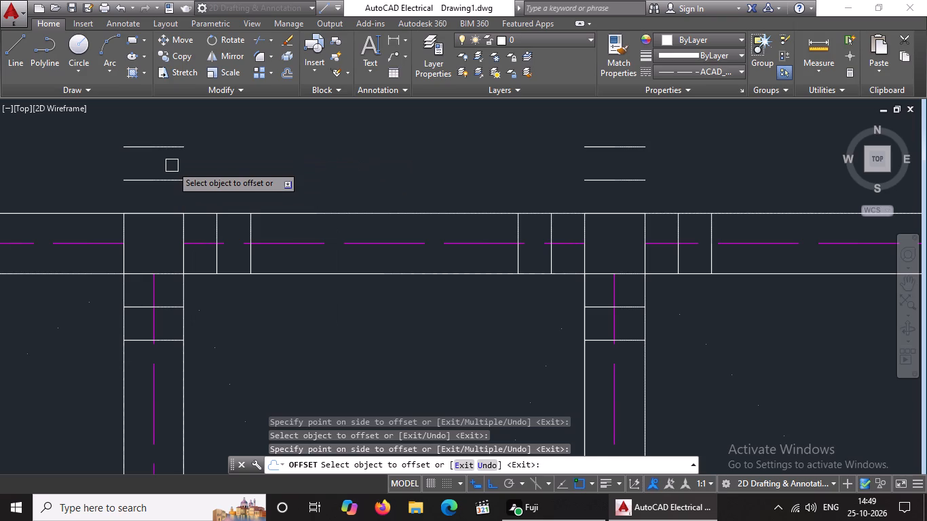
{"action": "scroll", "coordinate": [167, 170], "scroll_direction": "down", "scroll_amount": 3}
{"action": "scroll", "coordinate": [146, 201], "scroll_direction": "up", "scroll_amount": 3}
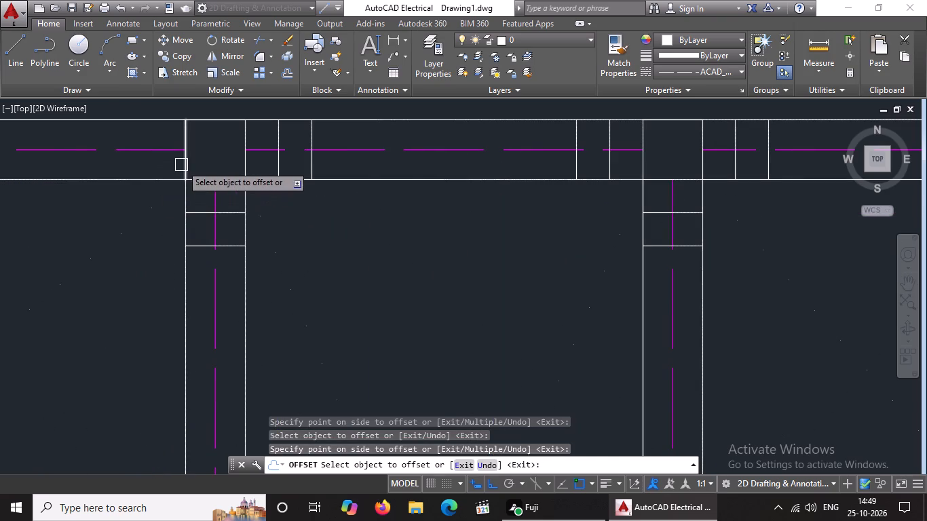
{"action": "left_click", "coordinate": [183, 164]}
{"action": "left_click", "coordinate": [147, 163]}
{"action": "left_click", "coordinate": [153, 155]}
{"action": "left_click", "coordinate": [117, 170]}
Offset the bottom edge of the plan's top-left outer corner square downward along the left wall, twice at 5" spacing.
{"action": "scroll", "coordinate": [117, 170], "scroll_direction": "down", "scroll_amount": 4}
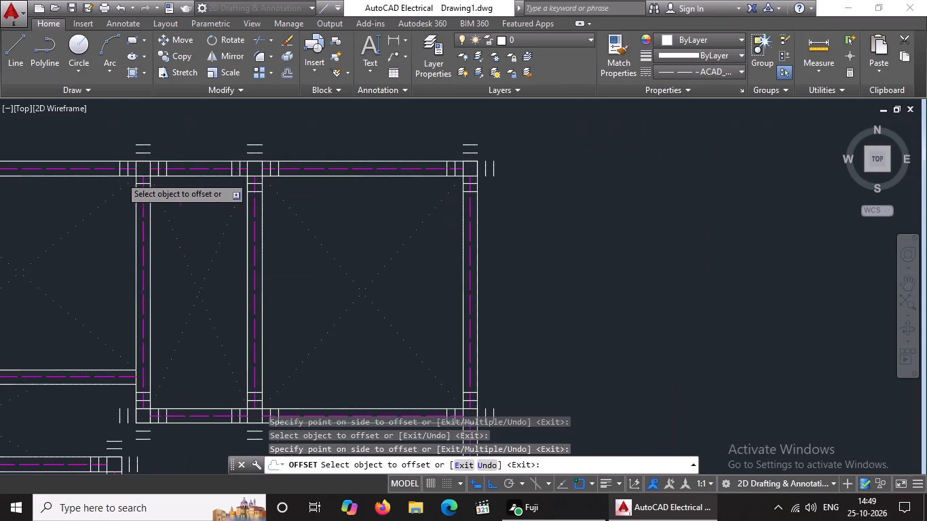
{"action": "scroll", "coordinate": [51, 187], "scroll_direction": "down", "scroll_amount": 1}
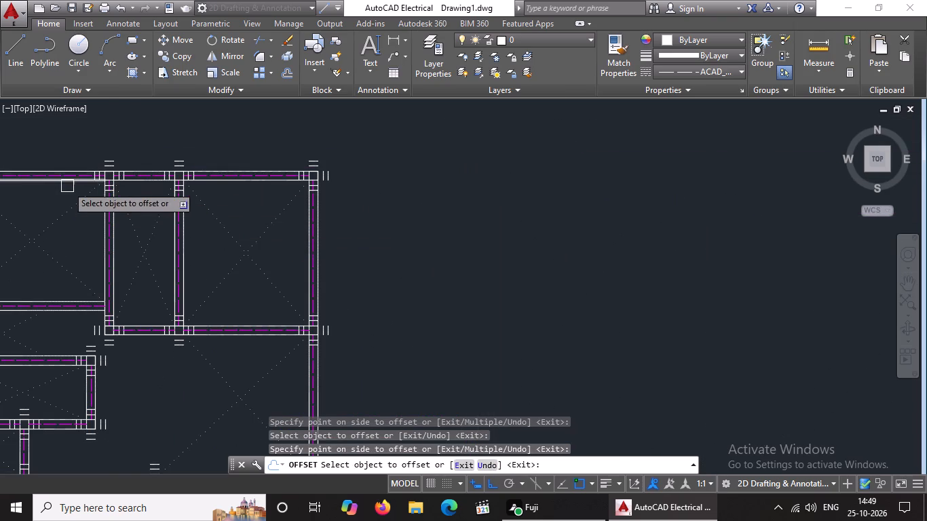
{"action": "middle_click_drag", "start_coordinate": [73, 187], "coordinate": [322, 195]}
{"action": "scroll", "coordinate": [187, 189], "scroll_direction": "up", "scroll_amount": 3}
{"action": "scroll", "coordinate": [293, 187], "scroll_direction": "up", "scroll_amount": 1}
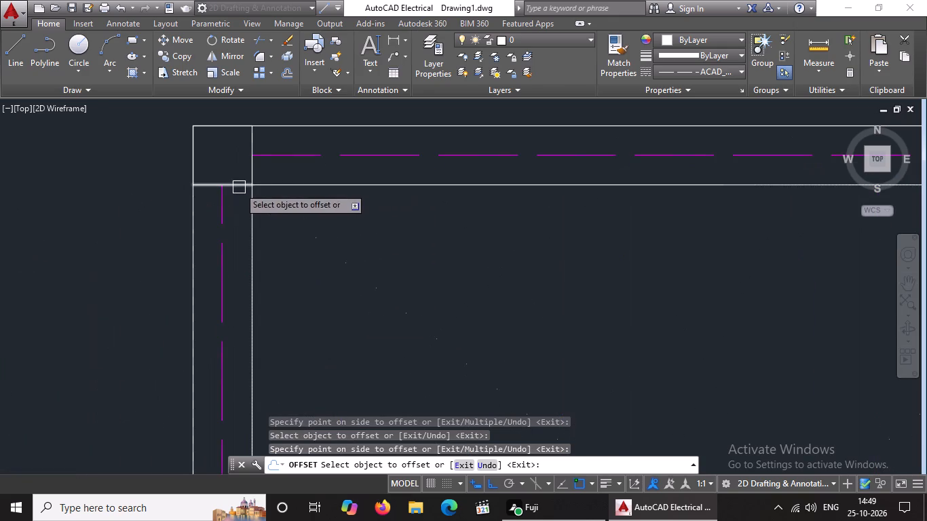
{"action": "left_click_drag", "start_coordinate": [239, 187], "coordinate": [241, 201]}
{"action": "left_click", "coordinate": [241, 216]}
{"action": "left_click", "coordinate": [244, 216]}
{"action": "left_click", "coordinate": [245, 234]}
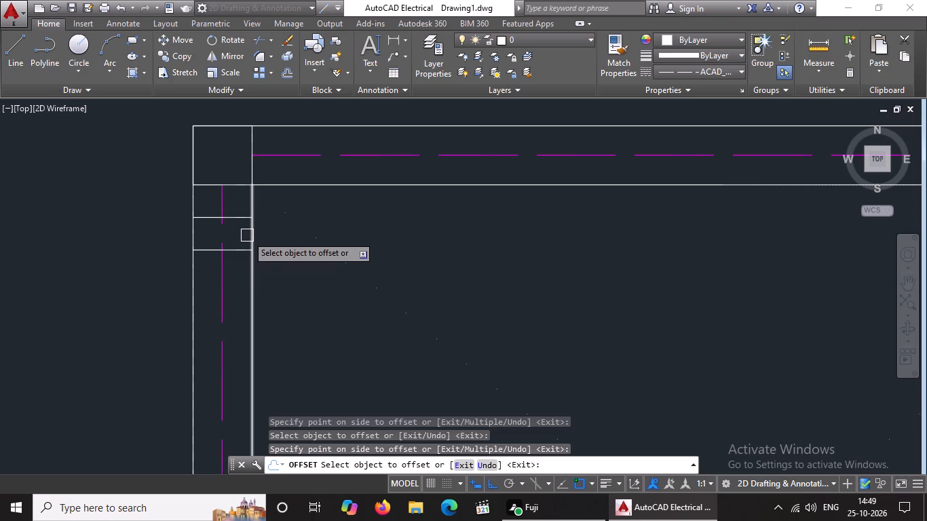
Offset the top-left corner square's left edge outward, twice at 5" spacing.
{"action": "scroll", "coordinate": [247, 235], "scroll_direction": "up", "scroll_amount": 1}
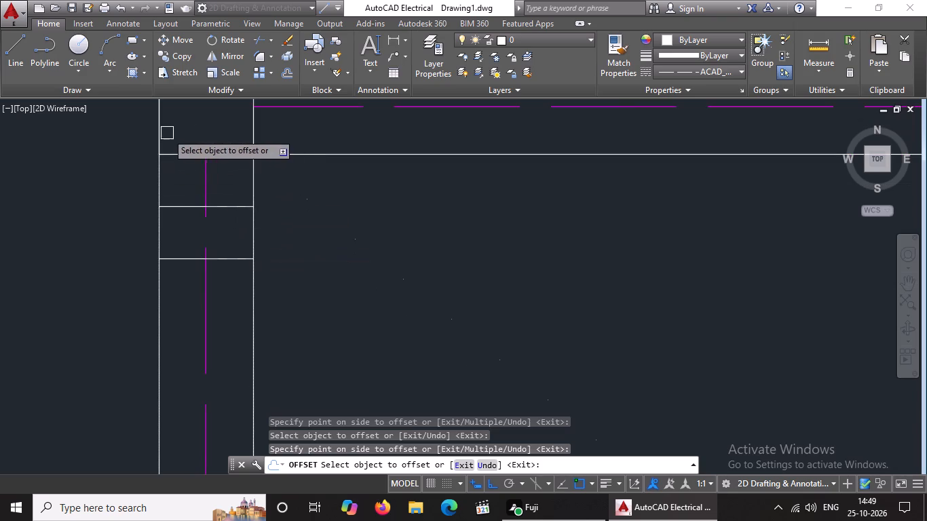
{"action": "scroll", "coordinate": [168, 149], "scroll_direction": "down", "scroll_amount": 3}
{"action": "scroll", "coordinate": [163, 142], "scroll_direction": "up", "scroll_amount": 2}
{"action": "left_click", "coordinate": [172, 144]}
{"action": "left_click", "coordinate": [132, 155]}
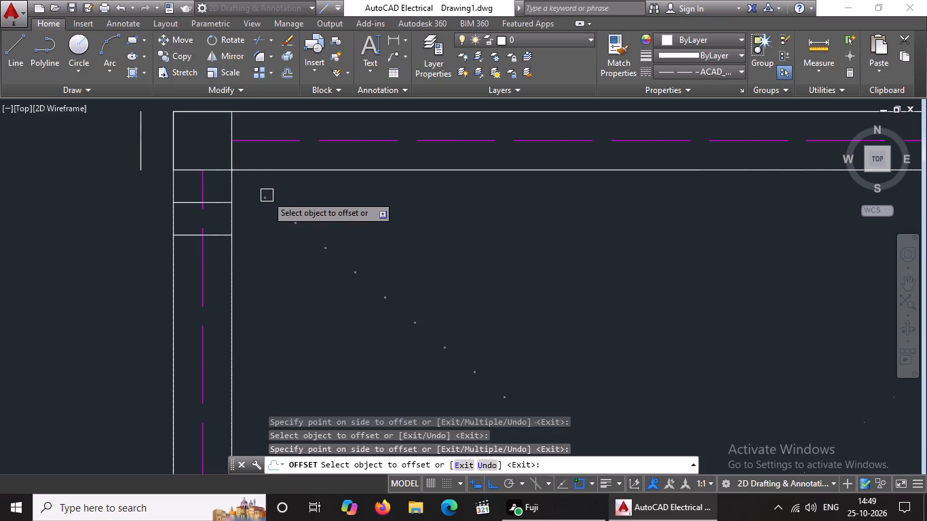
{"action": "scroll", "coordinate": [268, 199], "scroll_direction": "down", "scroll_amount": 3}
{"action": "scroll", "coordinate": [274, 177], "scroll_direction": "up", "scroll_amount": 3}
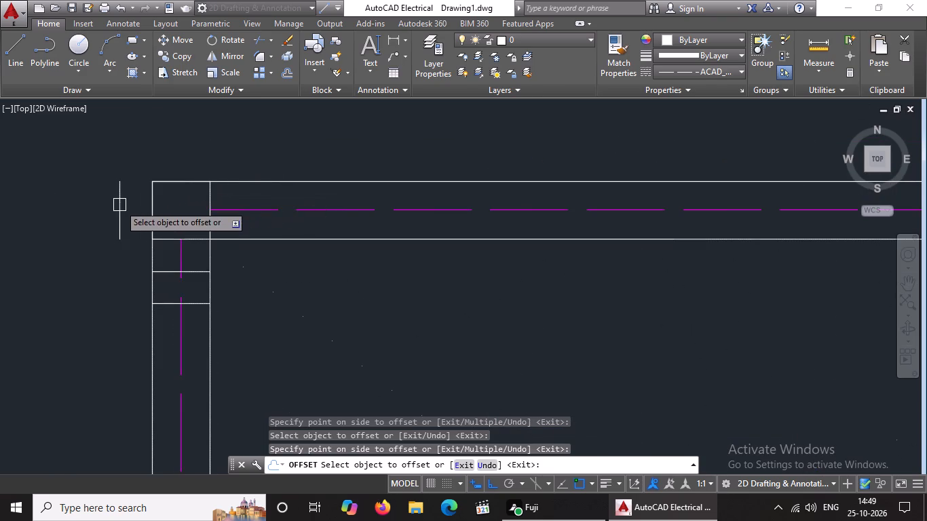
{"action": "left_click", "coordinate": [119, 205]}
{"action": "left_click", "coordinate": [80, 214]}
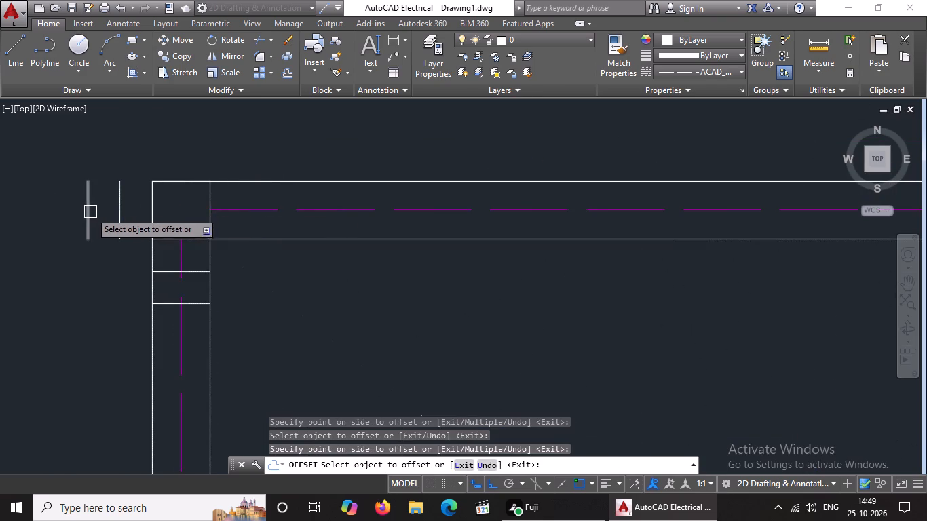
Offset the top-left corner square's top edge upward and right edge along the top wall, twice each, and end the Offset command.
{"action": "left_click", "coordinate": [187, 182]}
{"action": "left_click", "coordinate": [192, 159]}
{"action": "left_click_drag", "start_coordinate": [191, 151], "coordinate": [196, 138]}
{"action": "left_click", "coordinate": [200, 128]}
{"action": "left_click_drag", "start_coordinate": [210, 223], "coordinate": [216, 223]}
{"action": "left_click", "coordinate": [230, 223]}
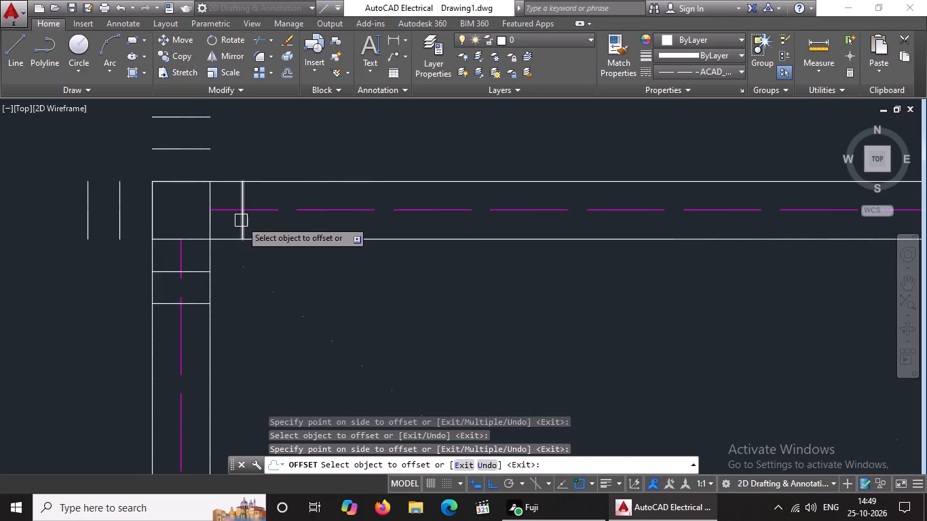
{"action": "left_click_drag", "start_coordinate": [242, 219], "coordinate": [254, 218]}
{"action": "left_click", "coordinate": [297, 222]}
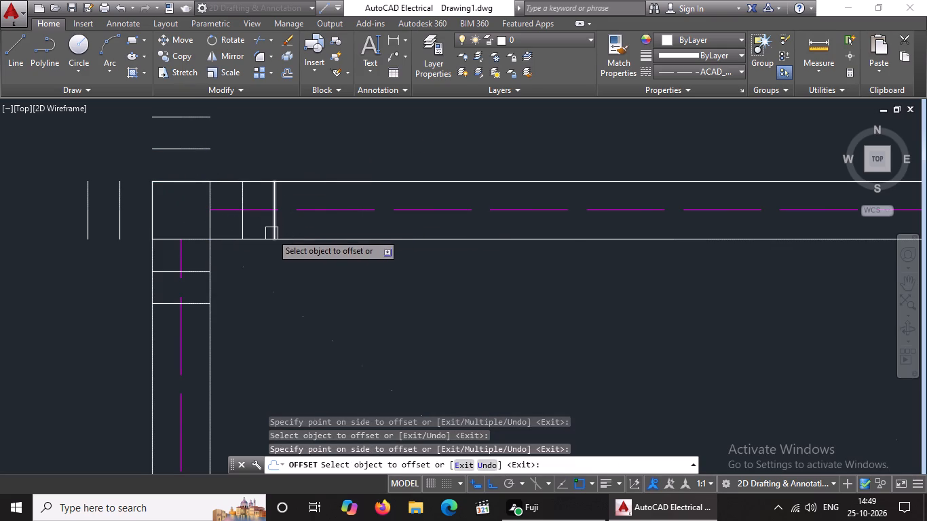
{"action": "scroll", "coordinate": [271, 233], "scroll_direction": "down", "scroll_amount": 3}
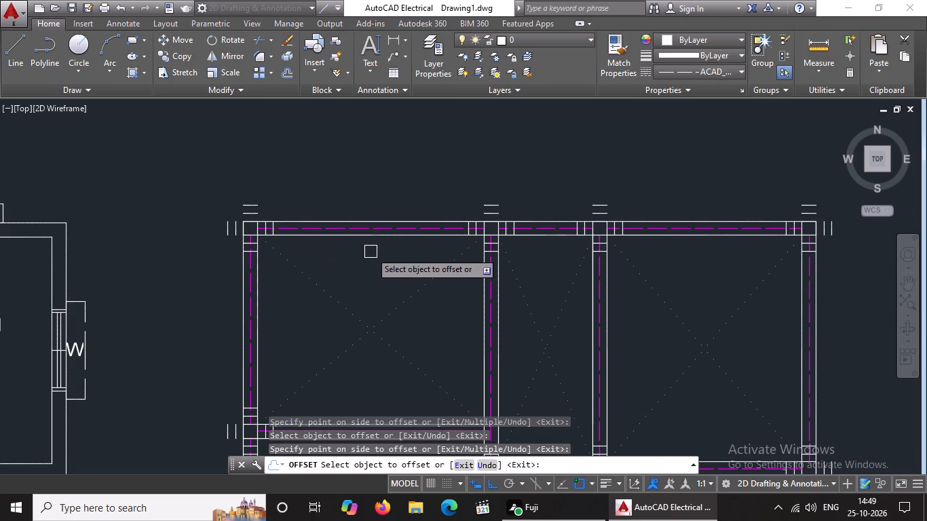
{"action": "scroll", "coordinate": [371, 252], "scroll_direction": "down", "scroll_amount": 3}
{"action": "middle_click_drag", "start_coordinate": [392, 254], "coordinate": [344, 189]}
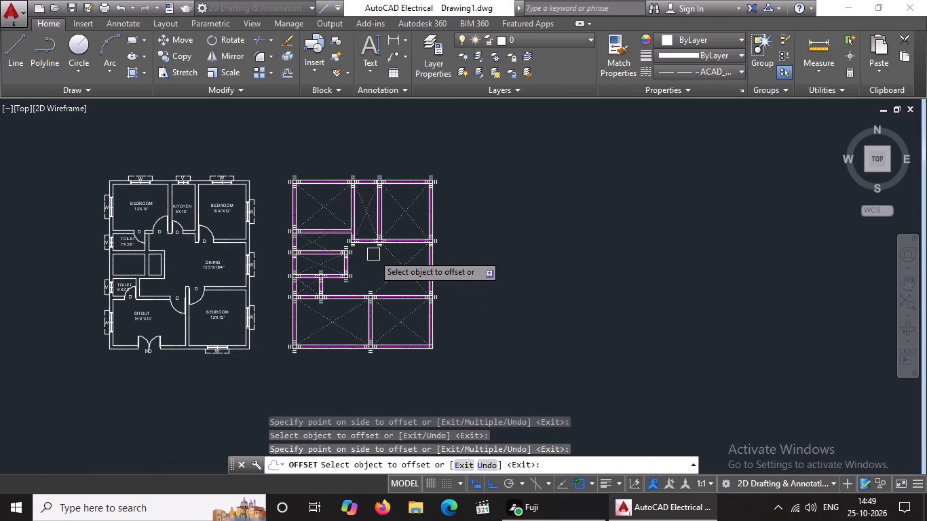
{"action": "scroll", "coordinate": [356, 317], "scroll_direction": "up", "scroll_amount": 2}
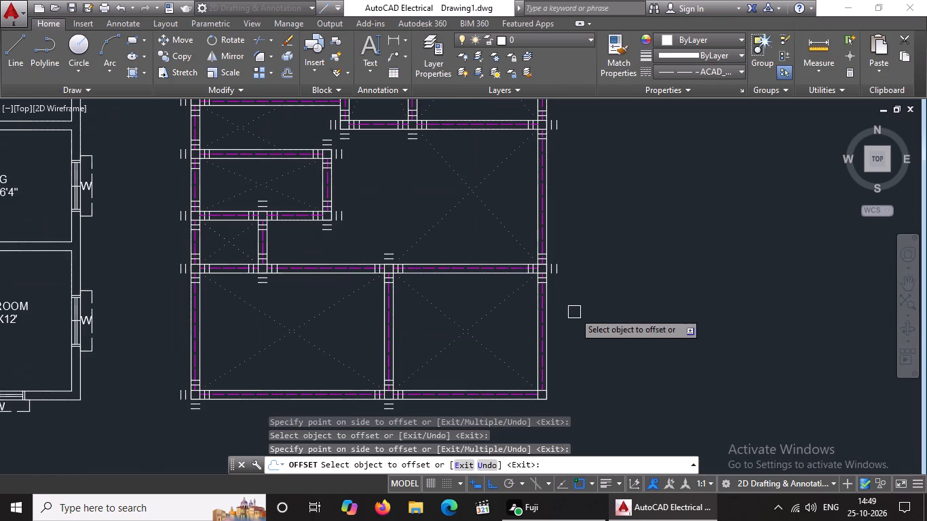
{"action": "key", "text": "Escape"}
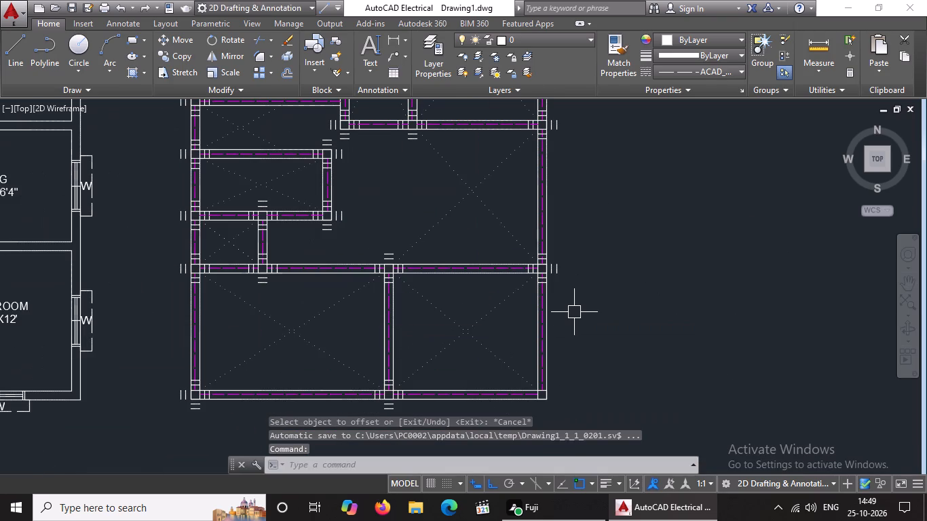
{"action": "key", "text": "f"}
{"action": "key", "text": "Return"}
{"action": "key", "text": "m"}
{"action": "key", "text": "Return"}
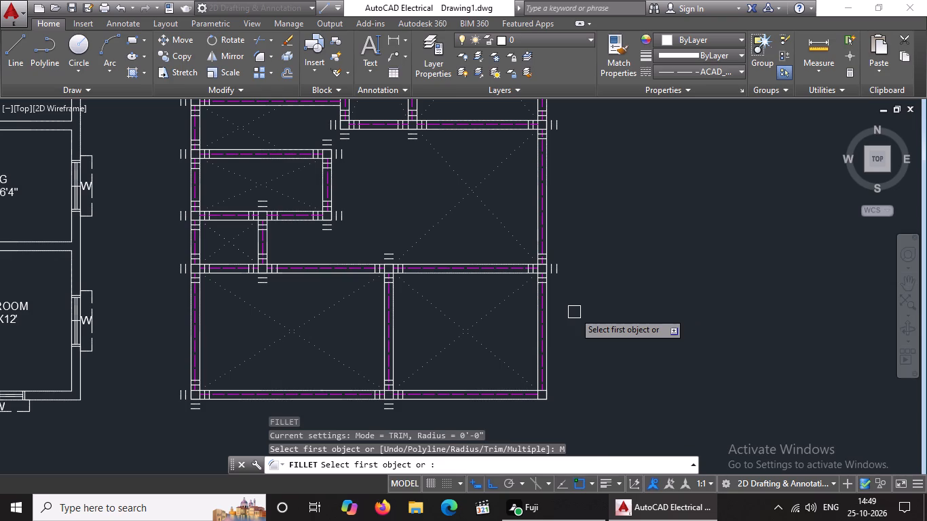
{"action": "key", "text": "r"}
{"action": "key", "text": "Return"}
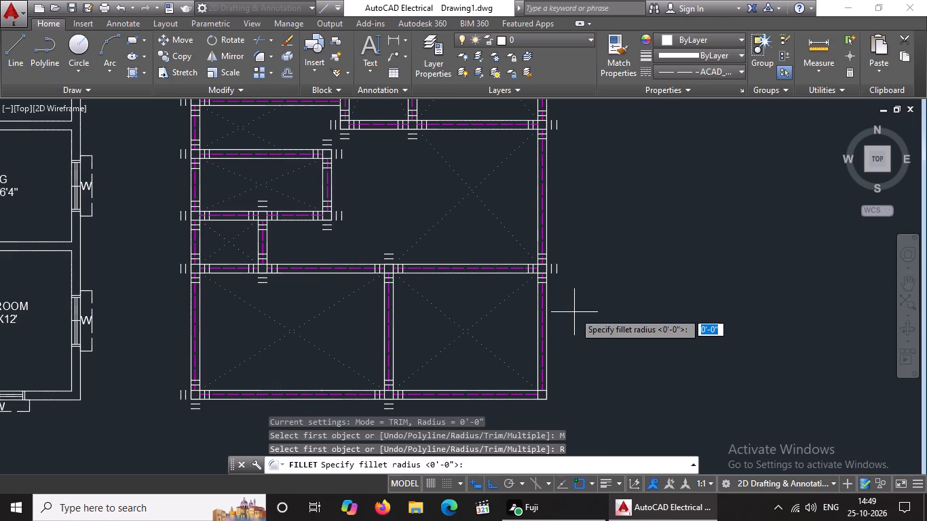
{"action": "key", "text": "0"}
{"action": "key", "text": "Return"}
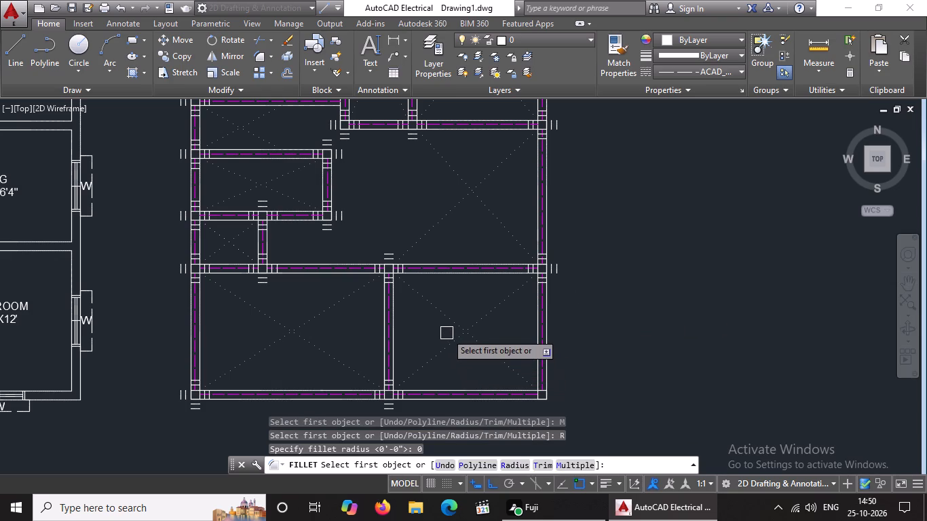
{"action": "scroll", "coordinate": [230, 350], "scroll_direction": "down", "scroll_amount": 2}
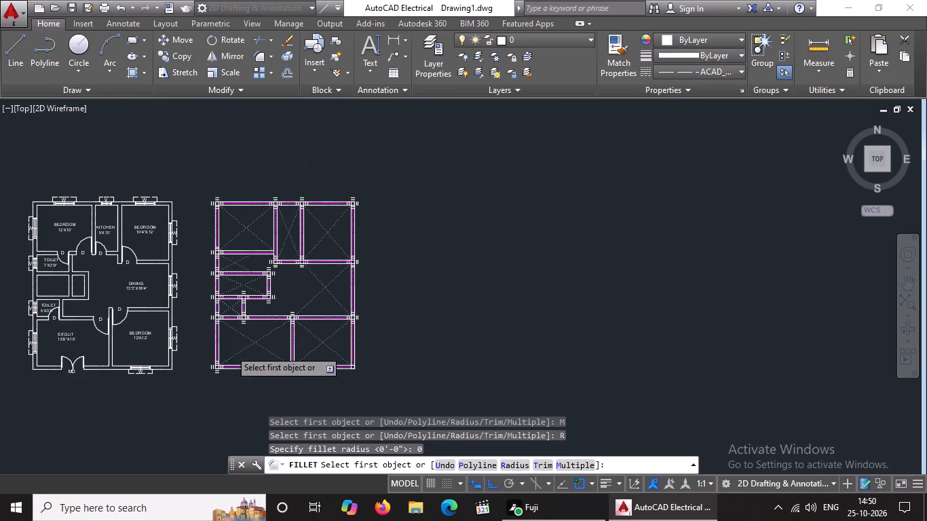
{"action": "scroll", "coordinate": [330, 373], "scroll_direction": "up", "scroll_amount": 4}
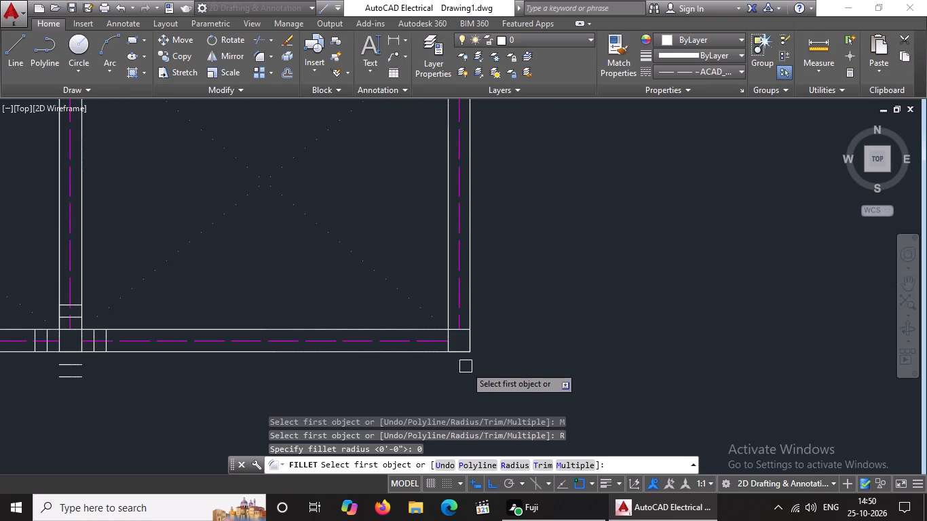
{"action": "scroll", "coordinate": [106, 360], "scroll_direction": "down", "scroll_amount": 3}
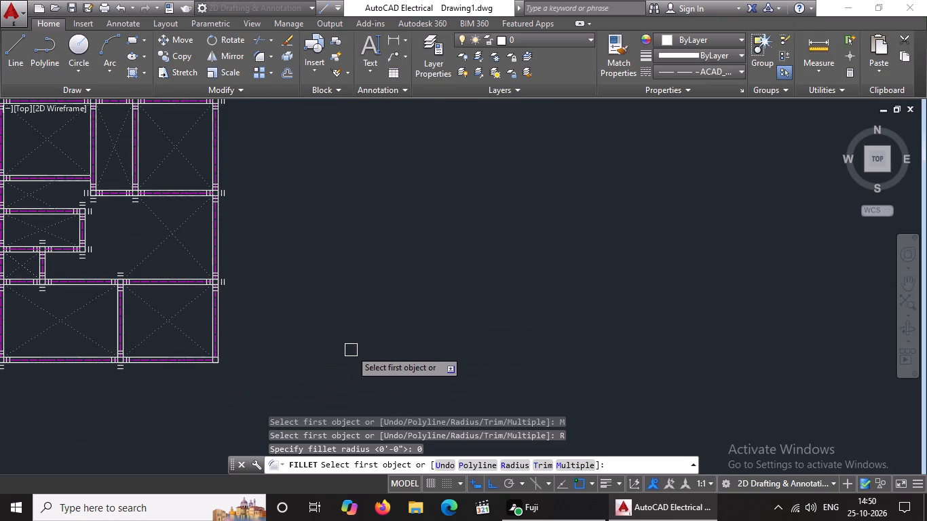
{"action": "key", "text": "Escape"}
Offset the right edge of the foundation plan's bottom-right corner square outward, twice at 5" spacing.
{"action": "key", "text": "o"}
{"action": "key", "text": "Return"}
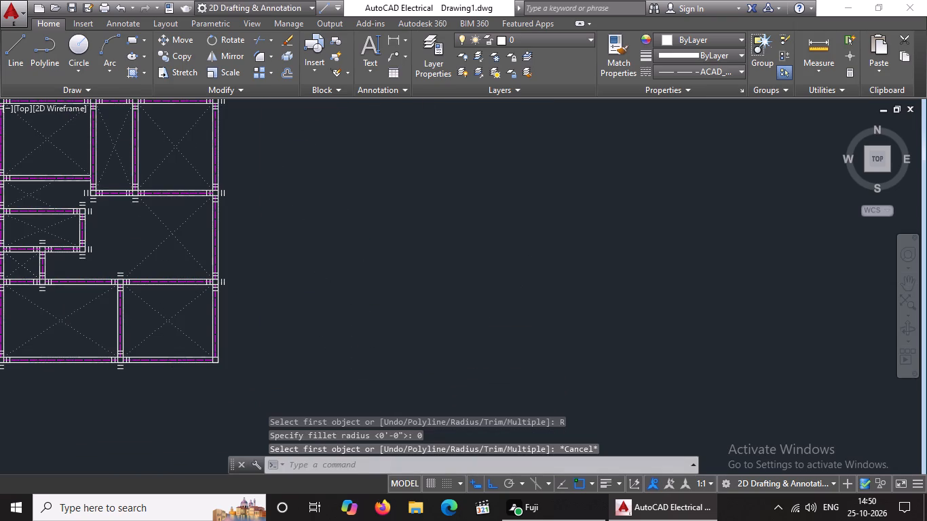
{"action": "type", "text": "5\""}
{"action": "key", "text": "Return"}
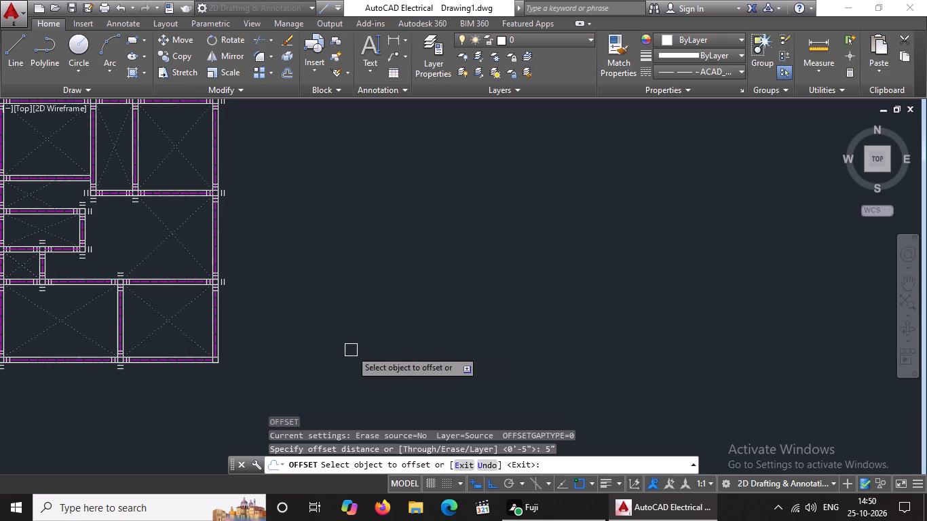
{"action": "scroll", "coordinate": [223, 359], "scroll_direction": "up", "scroll_amount": 3}
{"action": "left_click_drag", "start_coordinate": [196, 368], "coordinate": [208, 367]}
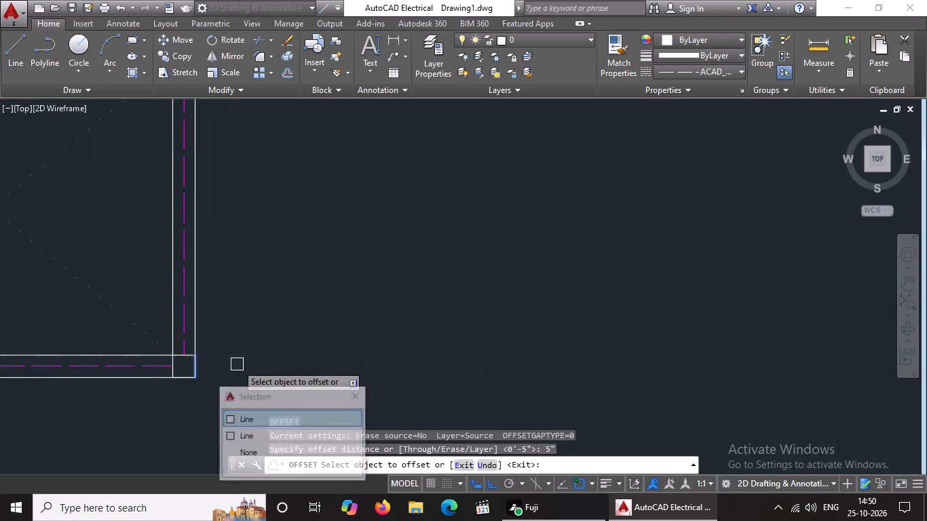
{"action": "left_click", "coordinate": [238, 364]}
{"action": "left_click_drag", "start_coordinate": [206, 370], "coordinate": [226, 368]}
{"action": "left_click", "coordinate": [245, 368]}
{"action": "left_click", "coordinate": [250, 368]}
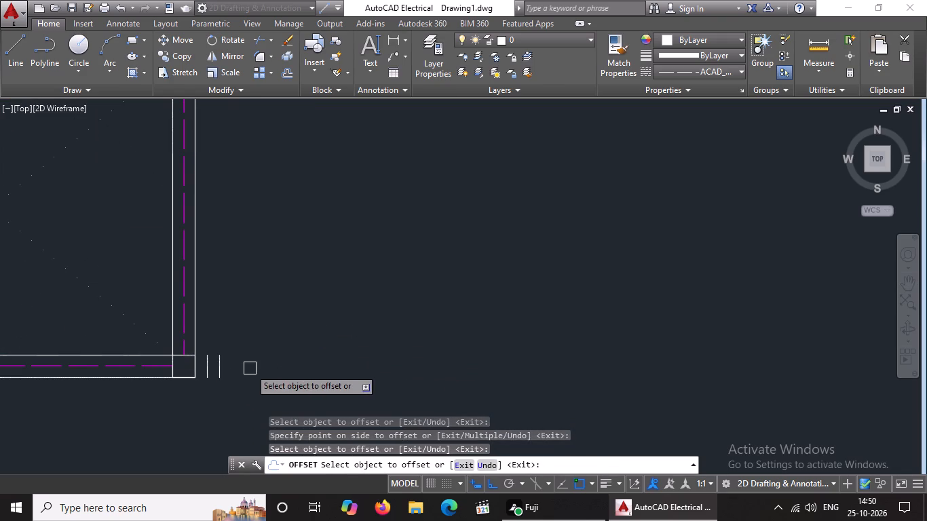
Offset the bottom-right corner square's bottom edge downward, twice at 5" spacing.
{"action": "scroll", "coordinate": [130, 402], "scroll_direction": "up", "scroll_amount": 3}
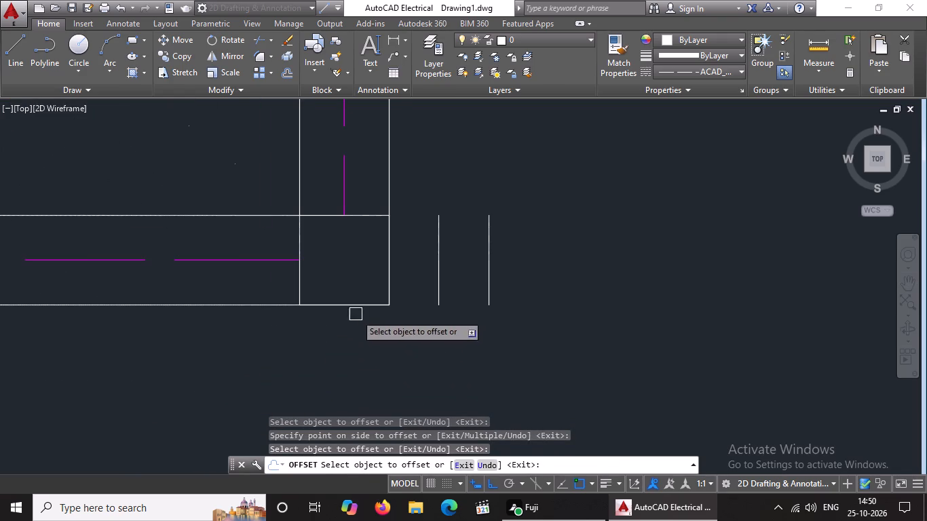
{"action": "left_click", "coordinate": [337, 307]}
{"action": "left_click", "coordinate": [339, 343]}
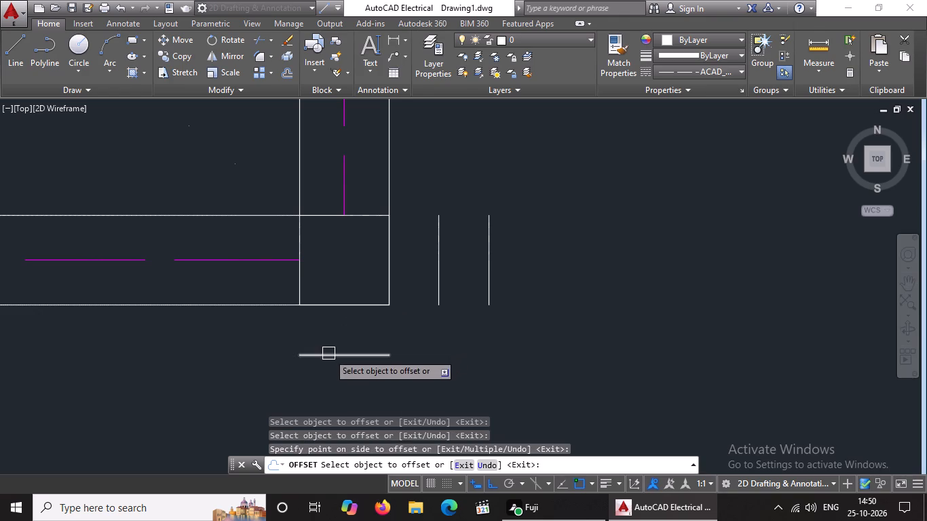
{"action": "left_click", "coordinate": [328, 355]}
{"action": "left_click", "coordinate": [328, 386]}
Offset the bottom-right corner square's left edge along the bottom wall and top edge up the right wall, twice each, and end the Offset command.
{"action": "left_click", "coordinate": [303, 280]}
{"action": "left_click", "coordinate": [265, 279]}
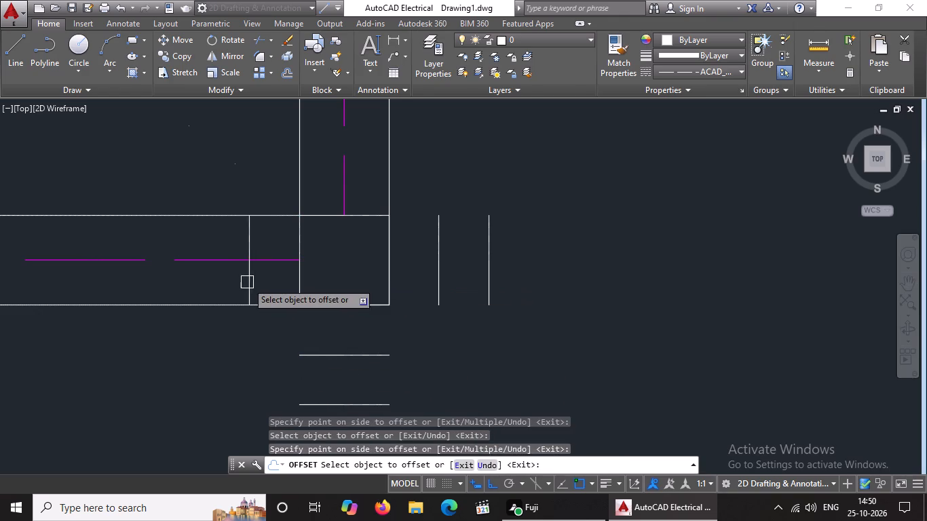
{"action": "left_click", "coordinate": [249, 279]}
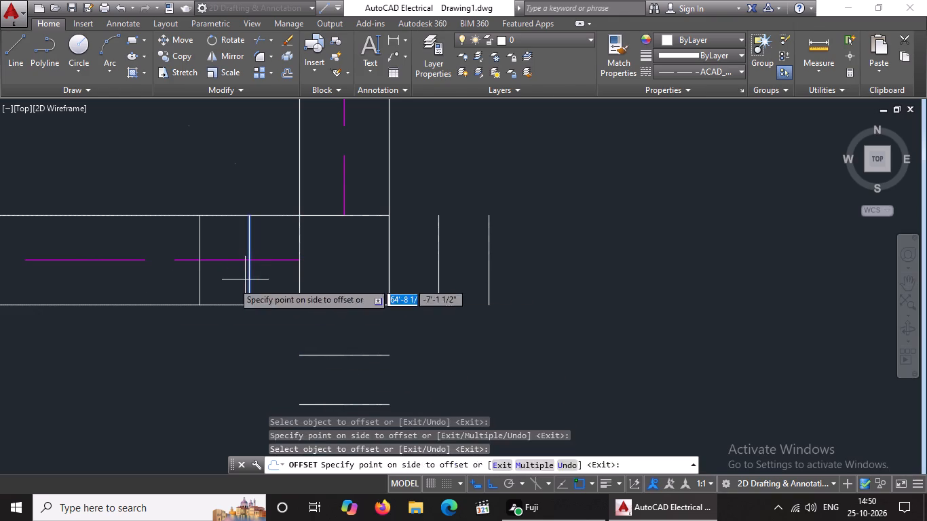
{"action": "left_click", "coordinate": [157, 297]}
{"action": "left_click", "coordinate": [373, 219]}
{"action": "left_click", "coordinate": [374, 191]}
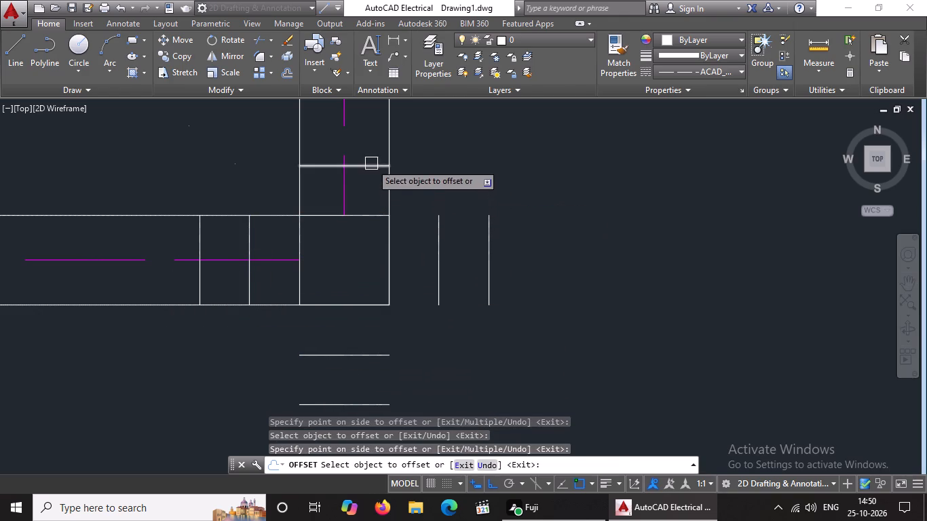
{"action": "left_click_drag", "start_coordinate": [371, 163], "coordinate": [371, 156]}
{"action": "left_click", "coordinate": [372, 149]}
{"action": "scroll", "coordinate": [412, 163], "scroll_direction": "down", "scroll_amount": 3}
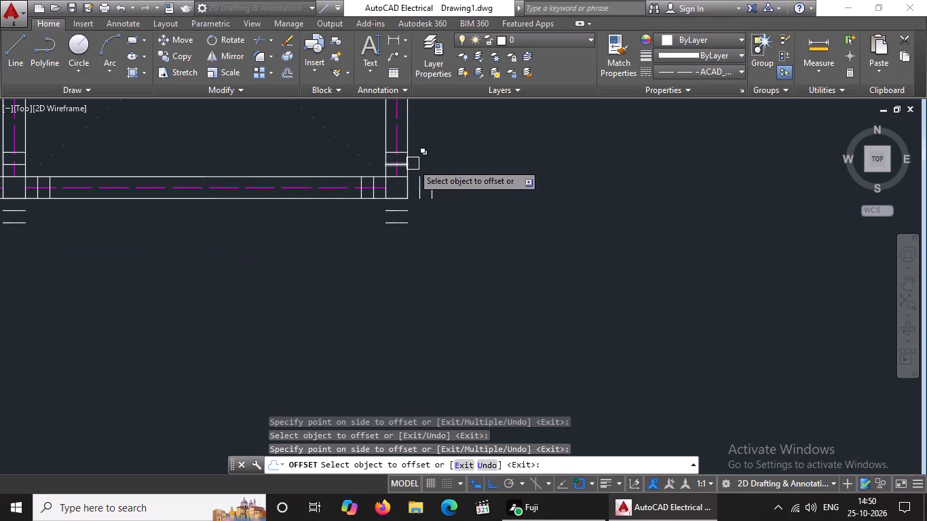
{"action": "key", "text": "Escape"}
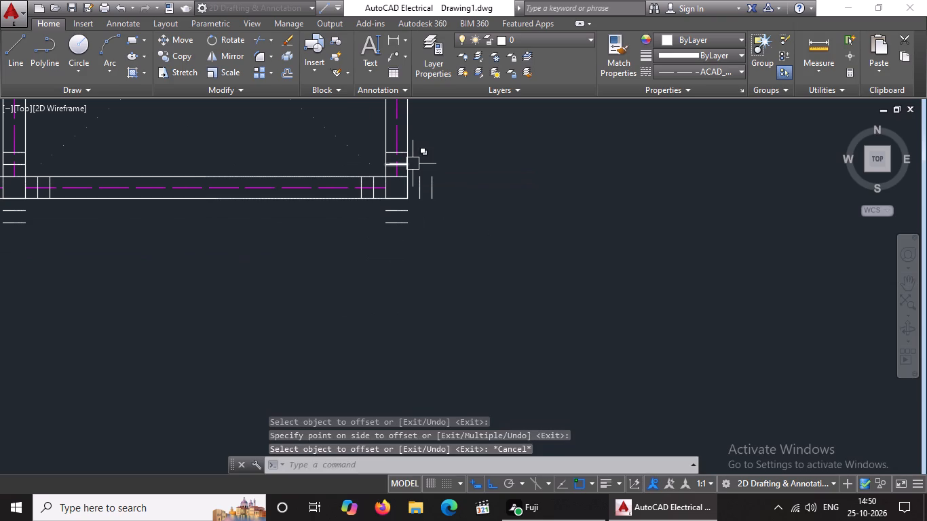
Start a multiple Fillet with radius 0 and join the inner and outer left and bottom offset lines at the plan's bottom-left corner square.
{"action": "key", "text": "f"}
{"action": "key", "text": "Return"}
{"action": "key", "text": "m"}
{"action": "key", "text": "Return"}
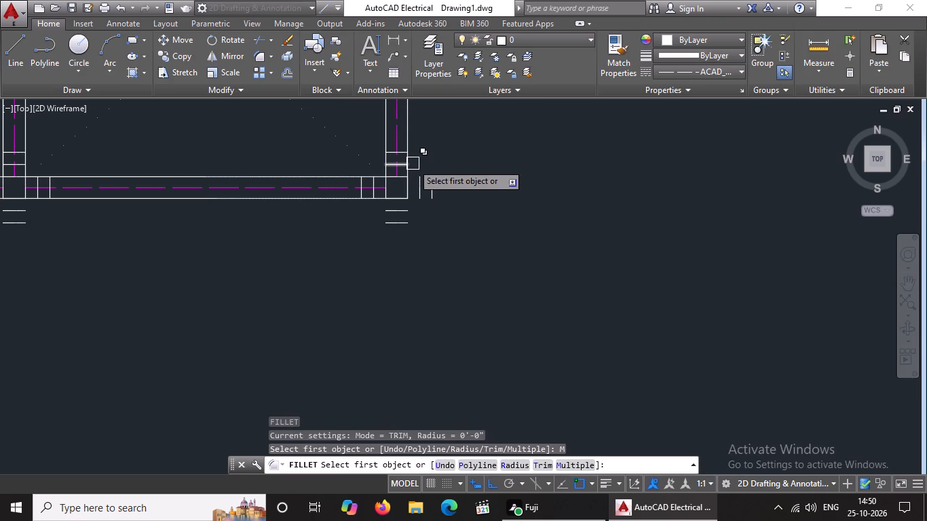
{"action": "key", "text": "r"}
{"action": "key", "text": "Return"}
{"action": "key", "text": "0"}
{"action": "key", "text": "Return"}
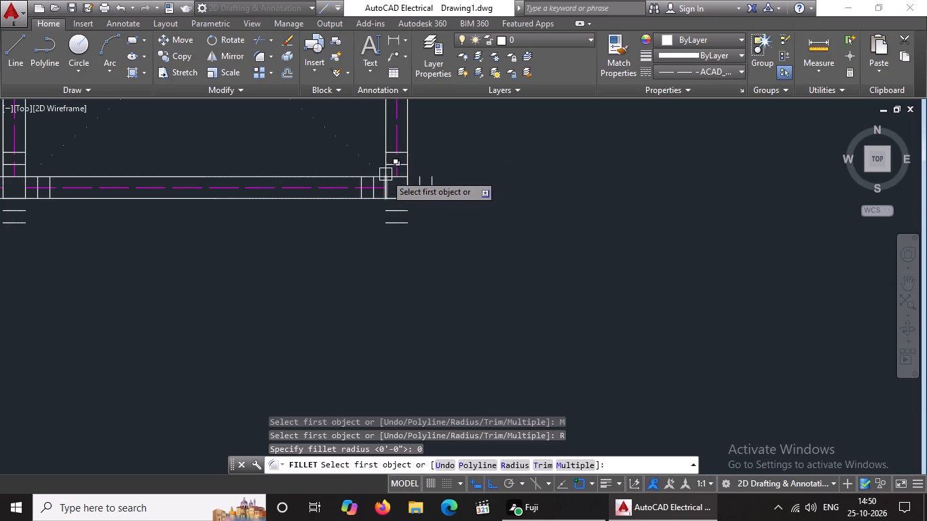
{"action": "scroll", "coordinate": [385, 174], "scroll_direction": "down", "scroll_amount": 3}
{"action": "scroll", "coordinate": [145, 165], "scroll_direction": "up", "scroll_amount": 3}
{"action": "scroll", "coordinate": [242, 223], "scroll_direction": "up", "scroll_amount": 3}
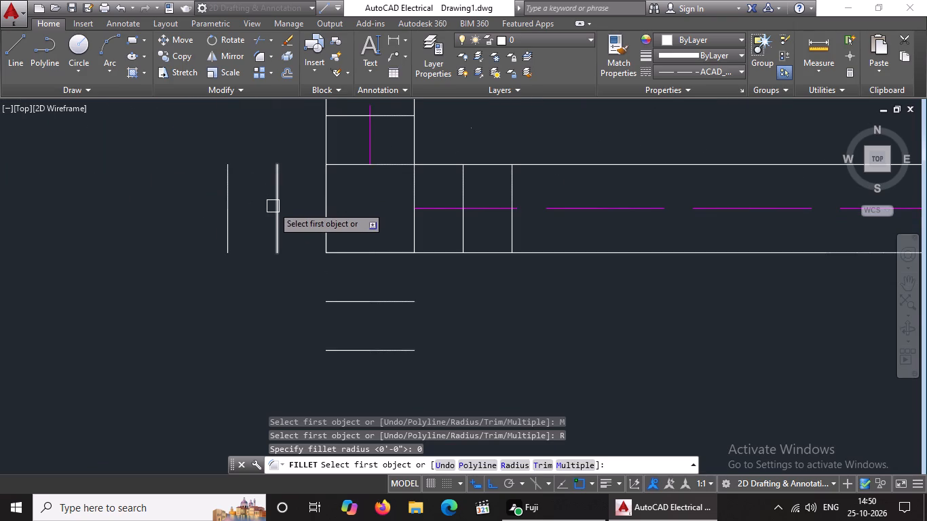
{"action": "left_click", "coordinate": [273, 212]}
{"action": "left_click", "coordinate": [343, 302]}
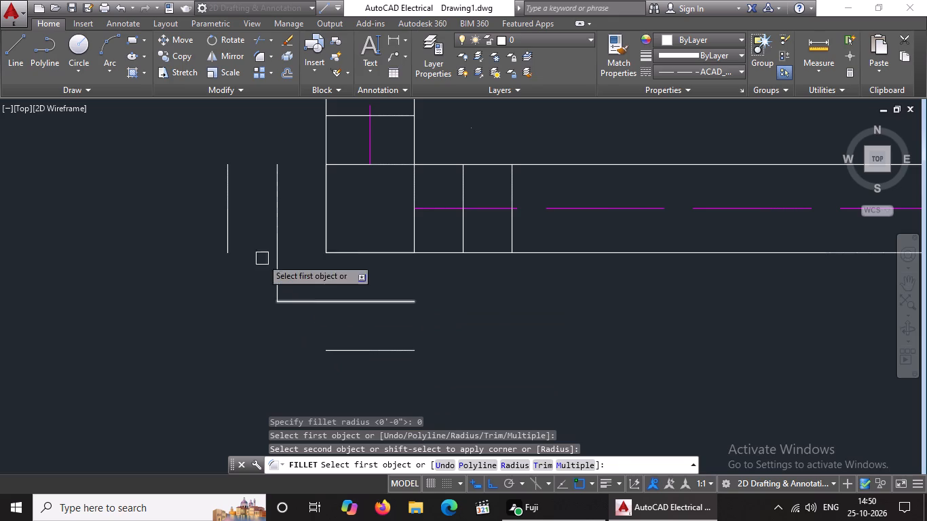
{"action": "left_click_drag", "start_coordinate": [223, 218], "coordinate": [301, 471]}
{"action": "left_click", "coordinate": [352, 355]}
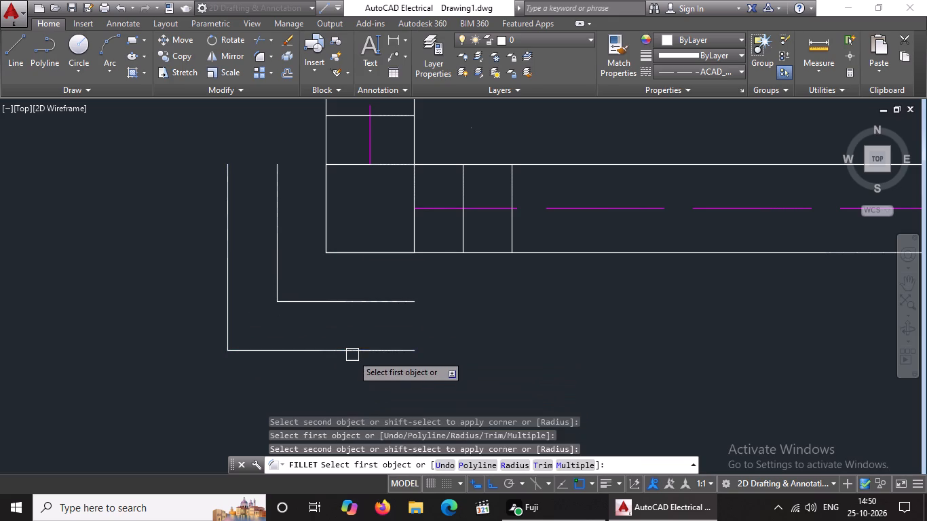
Fillet the bottom-left corner square's inner and outer bottom offset lines to the matching right offset lines.
{"action": "left_click_drag", "start_coordinate": [370, 298], "coordinate": [383, 294]}
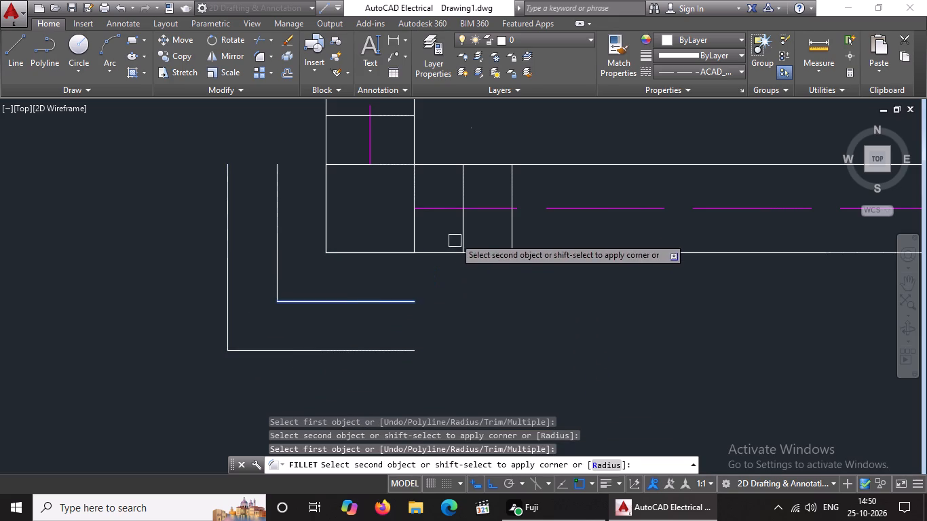
{"action": "left_click", "coordinate": [463, 220]}
{"action": "left_click_drag", "start_coordinate": [391, 351], "coordinate": [400, 347]}
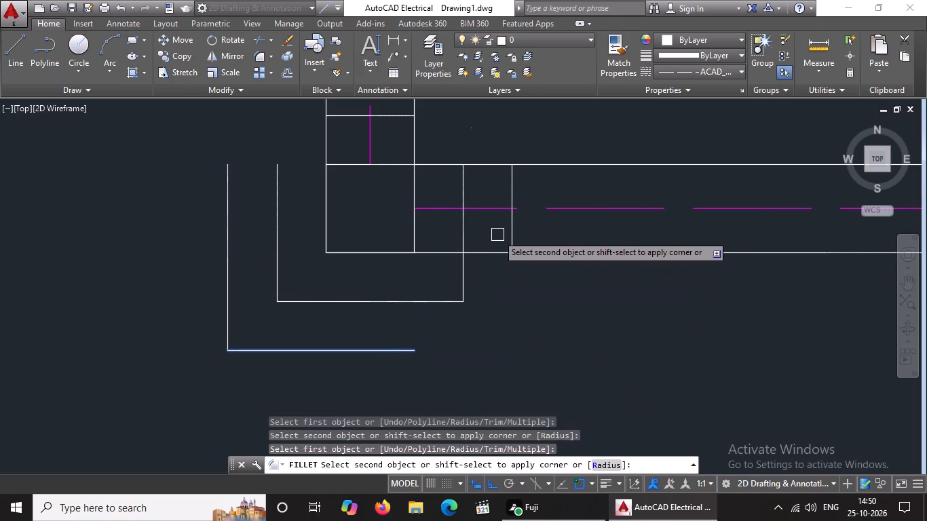
{"action": "left_click", "coordinate": [515, 232]}
Fillet the bottom-left corner square's inner and outer left offset lines to the matching top offset lines.
{"action": "scroll", "coordinate": [432, 187], "scroll_direction": "down", "scroll_amount": 3}
{"action": "scroll", "coordinate": [434, 139], "scroll_direction": "up", "scroll_amount": 3}
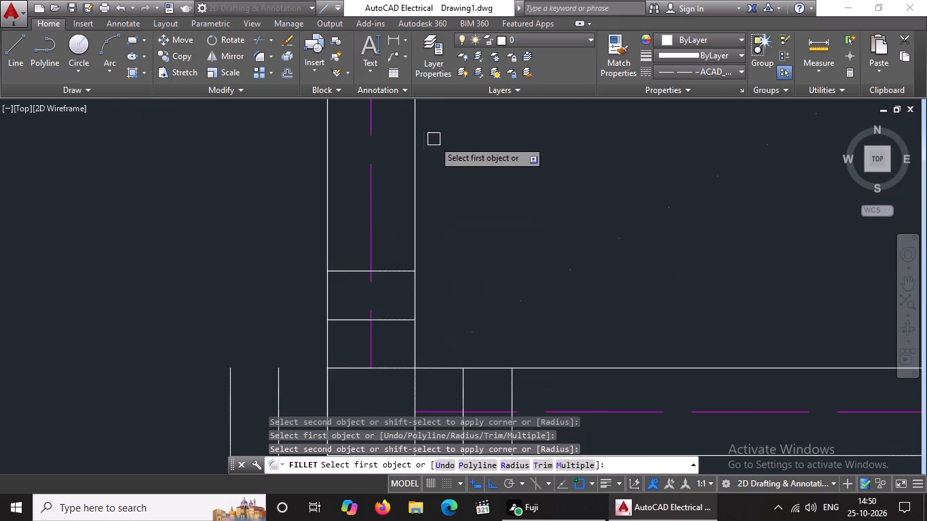
{"action": "left_click_drag", "start_coordinate": [280, 378], "coordinate": [283, 369]}
{"action": "left_click", "coordinate": [349, 313]}
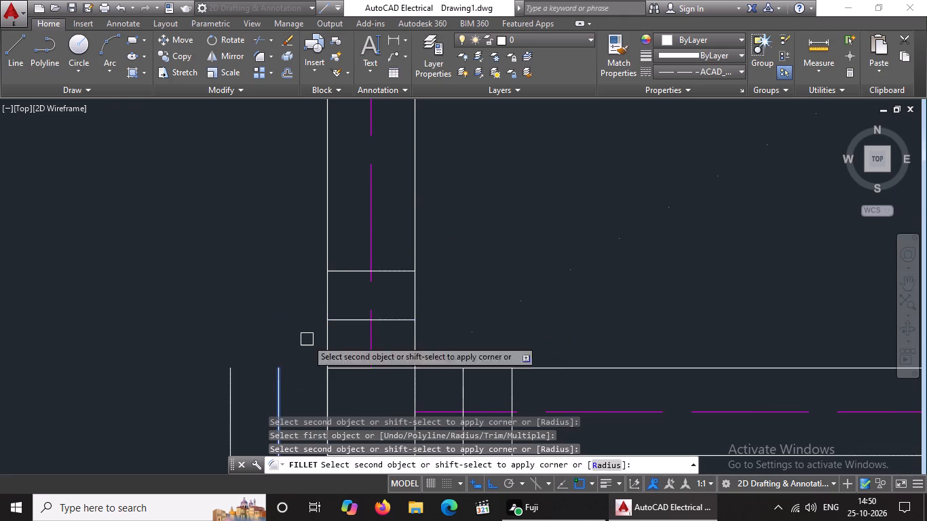
{"action": "left_click", "coordinate": [354, 320]}
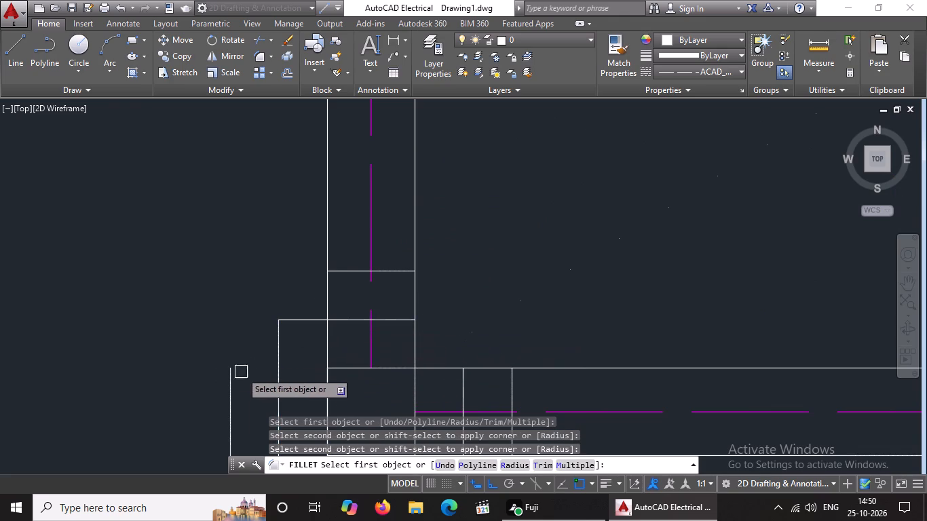
{"action": "left_click_drag", "start_coordinate": [227, 379], "coordinate": [239, 353]}
{"action": "left_click", "coordinate": [342, 265]}
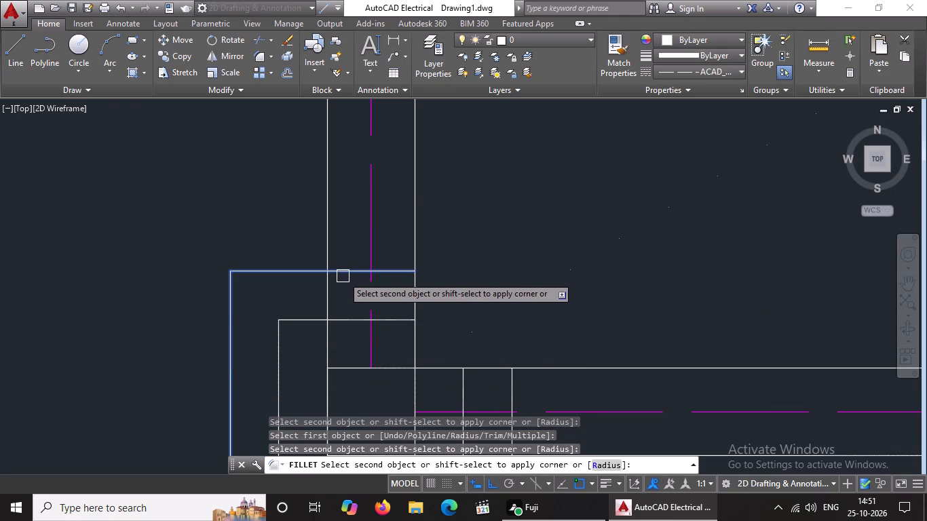
{"action": "left_click", "coordinate": [356, 271]}
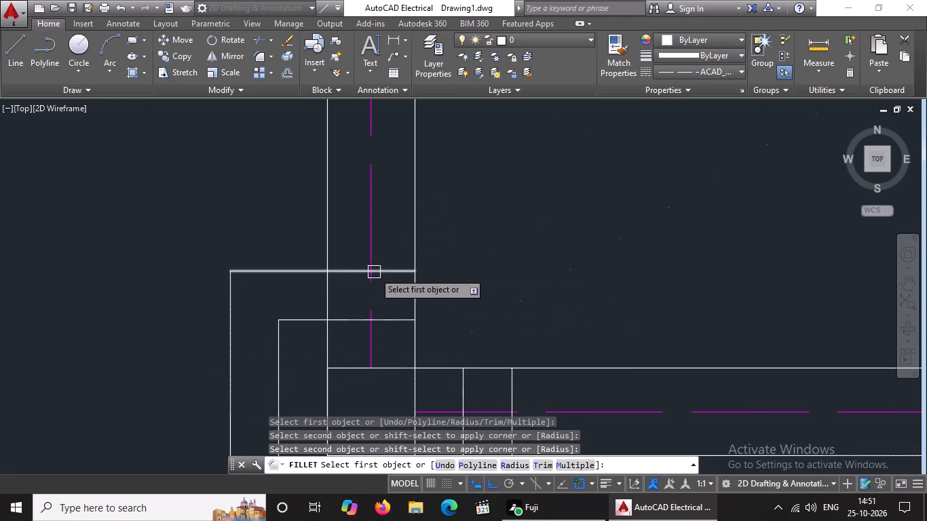
Fillet the inner and outer right offset lines to the matching top ones, closing both squares around the bottom-left corner.
{"action": "scroll", "coordinate": [385, 269], "scroll_direction": "down", "scroll_amount": 2}
{"action": "scroll", "coordinate": [411, 324], "scroll_direction": "up", "scroll_amount": 2}
{"action": "left_click", "coordinate": [421, 309]}
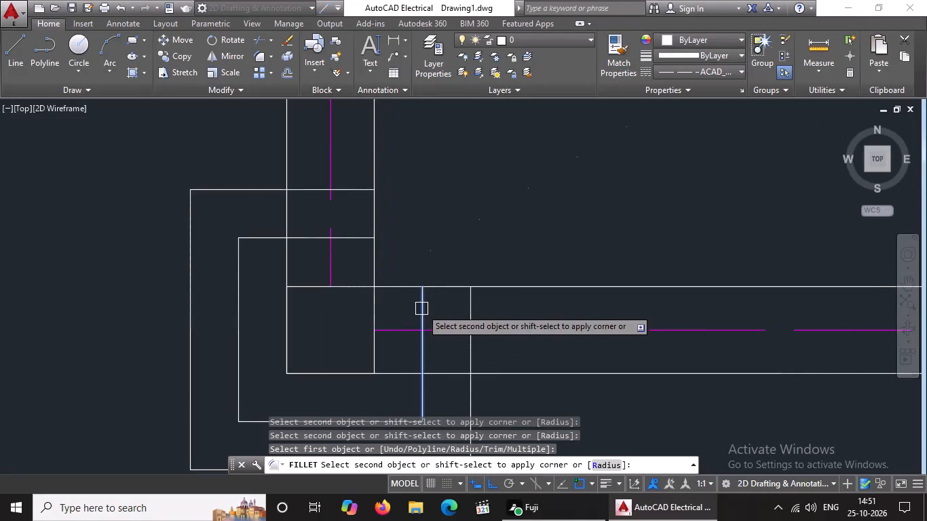
{"action": "left_click", "coordinate": [354, 235]}
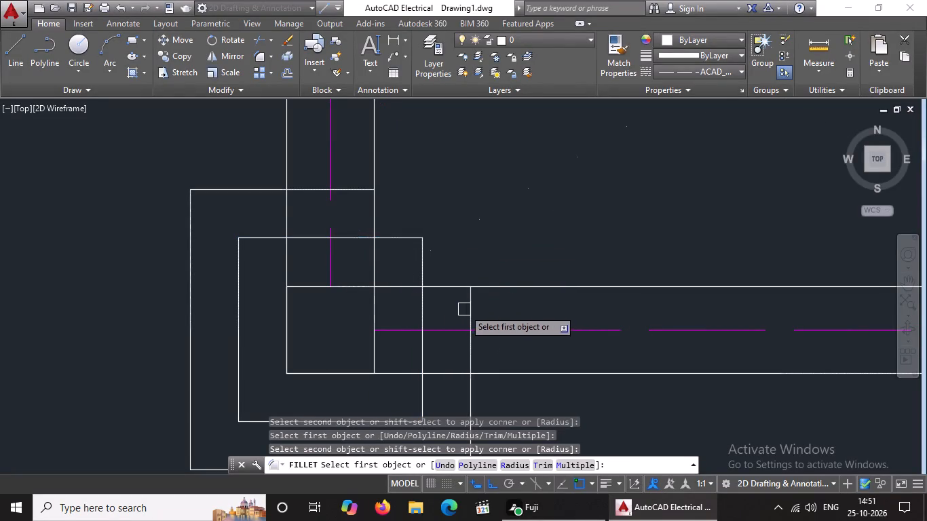
{"action": "left_click", "coordinate": [472, 301]}
{"action": "left_click", "coordinate": [347, 190]}
Fillet the inner and outer bottom offset lines to the matching left and right ones at the bottom wall's middle junction.
{"action": "scroll", "coordinate": [395, 214], "scroll_direction": "down", "scroll_amount": 5}
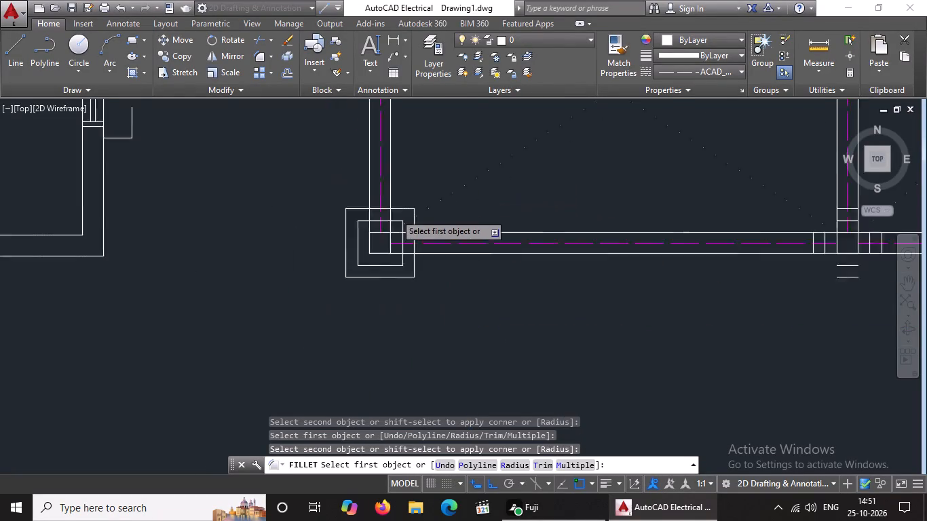
{"action": "scroll", "coordinate": [681, 219], "scroll_direction": "up", "scroll_amount": 3}
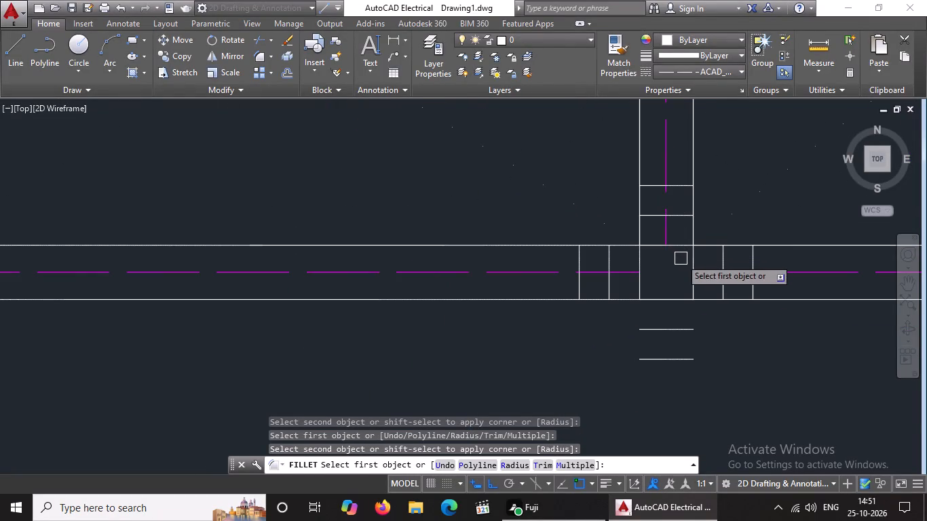
{"action": "scroll", "coordinate": [681, 258], "scroll_direction": "up", "scroll_amount": 3}
{"action": "left_click", "coordinate": [383, 260]}
{"action": "scroll", "coordinate": [447, 239], "scroll_direction": "down", "scroll_amount": 3}
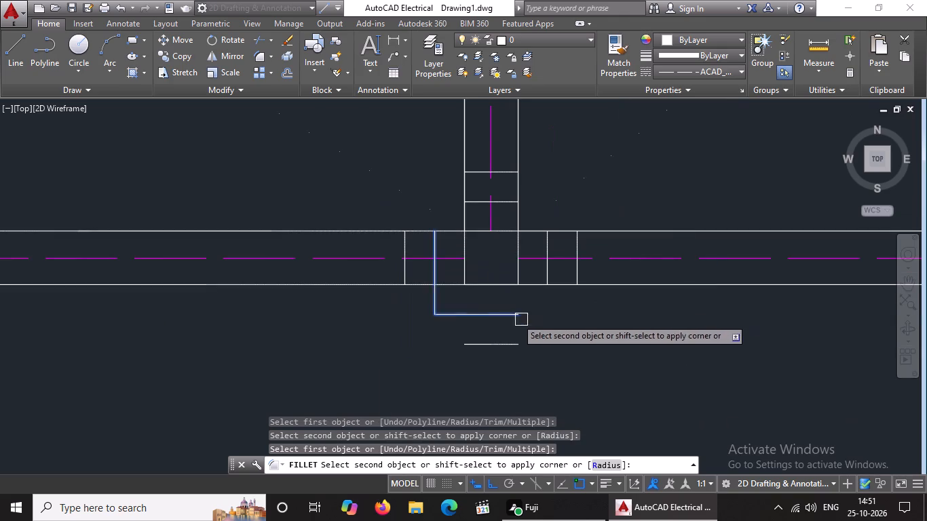
{"action": "left_click", "coordinate": [488, 312]}
{"action": "left_click", "coordinate": [407, 270]}
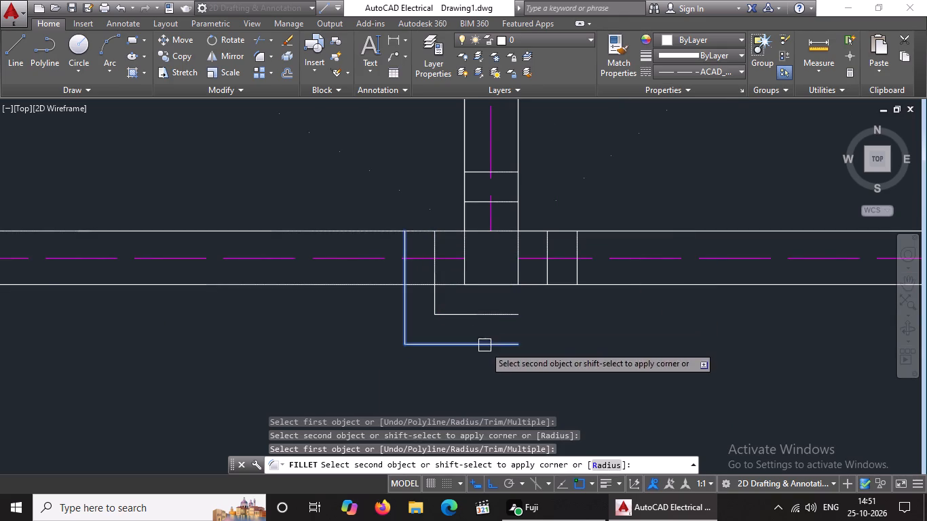
{"action": "left_click", "coordinate": [485, 347]}
{"action": "left_click_drag", "start_coordinate": [500, 314], "coordinate": [508, 312]}
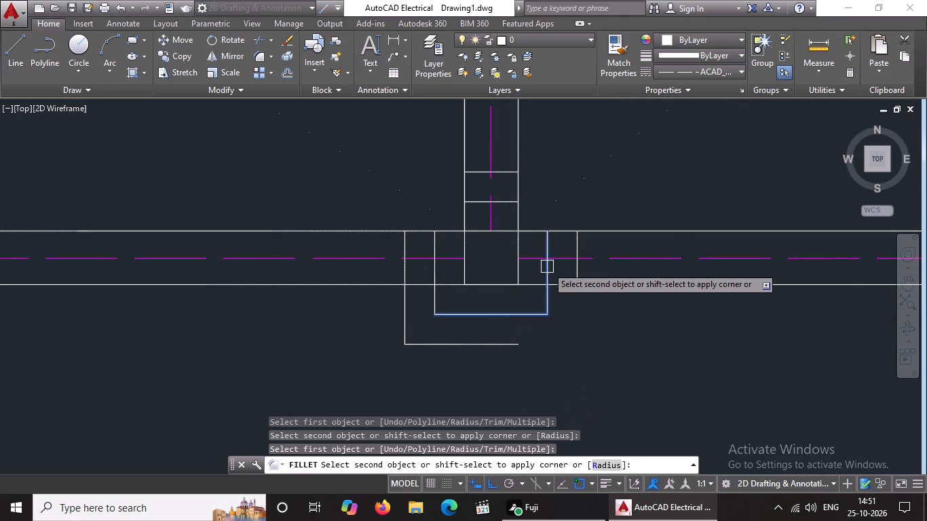
{"action": "left_click", "coordinate": [548, 266]}
{"action": "left_click", "coordinate": [509, 345]}
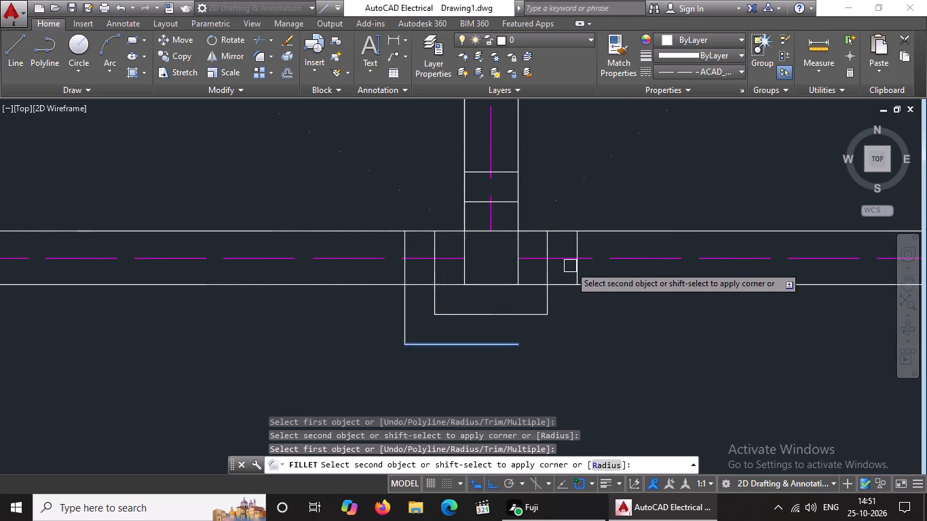
{"action": "left_click", "coordinate": [575, 273]}
Fillet the inner and outer top offset lines to the matching left and right ones, closing both squares around the bottom-middle junction.
{"action": "left_click", "coordinate": [435, 246]}
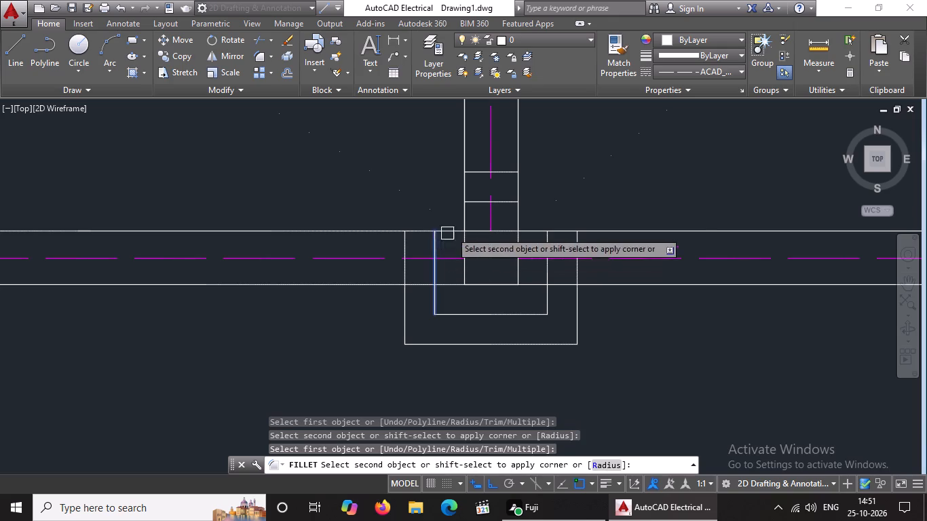
{"action": "left_click", "coordinate": [474, 199]}
{"action": "left_click", "coordinate": [406, 244]}
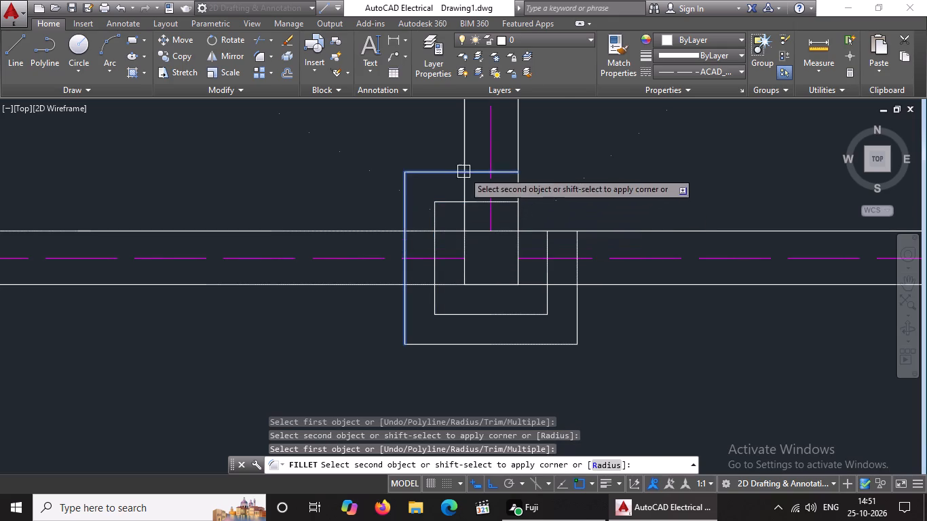
{"action": "left_click", "coordinate": [472, 170]}
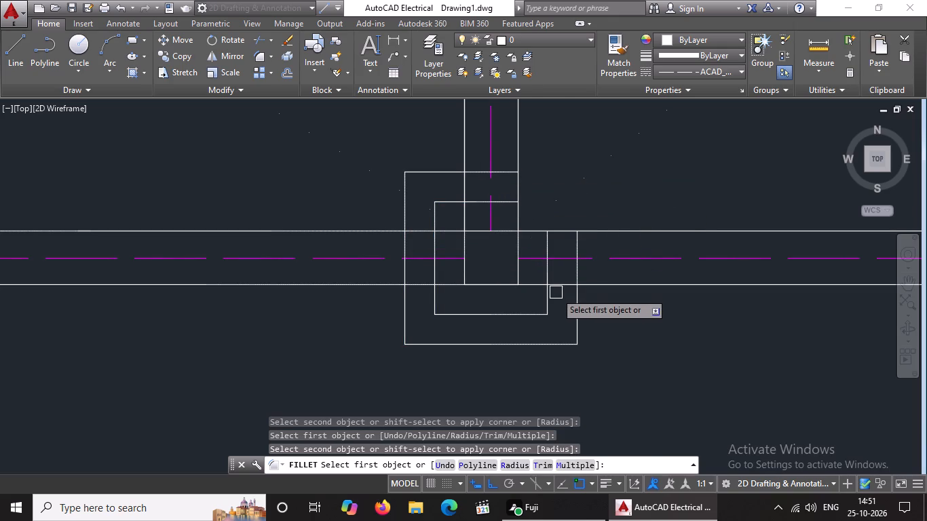
{"action": "left_click", "coordinate": [507, 200]}
{"action": "left_click", "coordinate": [542, 244]}
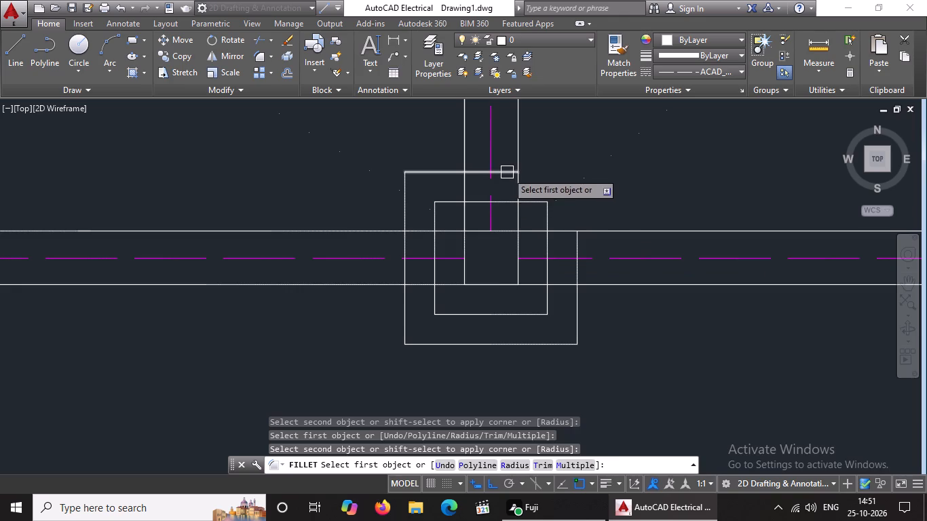
{"action": "left_click", "coordinate": [507, 172]}
{"action": "left_click", "coordinate": [581, 241]}
Fillet the inner and outer bottom offset lines to the matching left and right ones at the plan's bottom-right corner square.
{"action": "scroll", "coordinate": [412, 274], "scroll_direction": "down", "scroll_amount": 5}
{"action": "scroll", "coordinate": [473, 285], "scroll_direction": "up", "scroll_amount": 4}
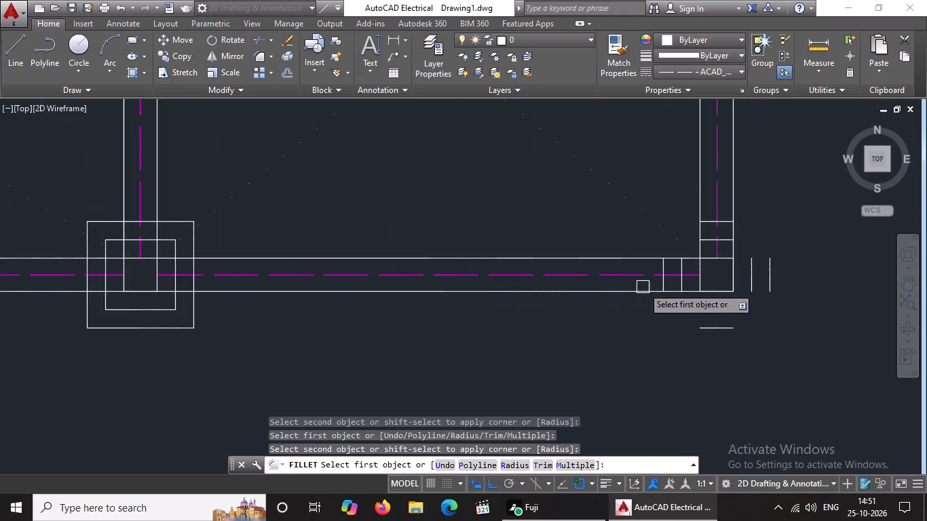
{"action": "scroll", "coordinate": [688, 286], "scroll_direction": "up", "scroll_amount": 2}
{"action": "left_click_drag", "start_coordinate": [672, 275], "coordinate": [675, 287]}
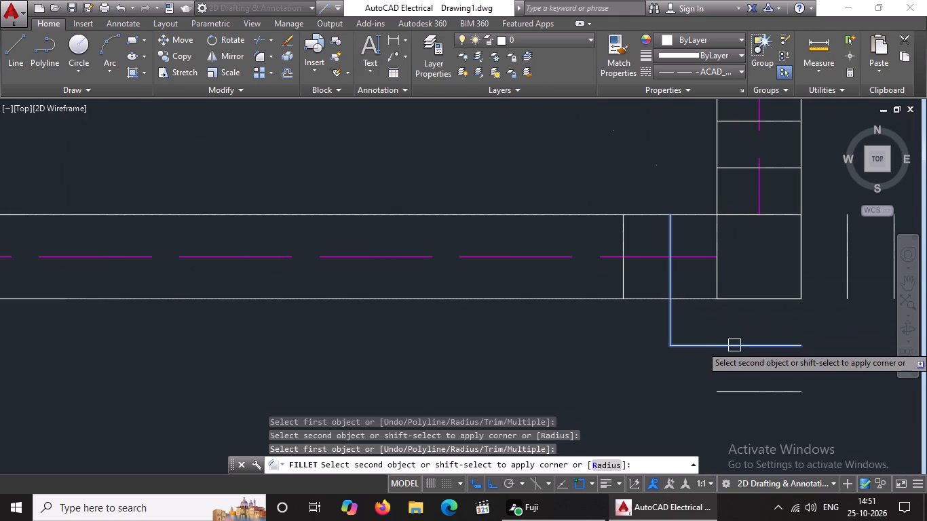
{"action": "left_click", "coordinate": [741, 346]}
{"action": "left_click_drag", "start_coordinate": [622, 283], "coordinate": [635, 300]}
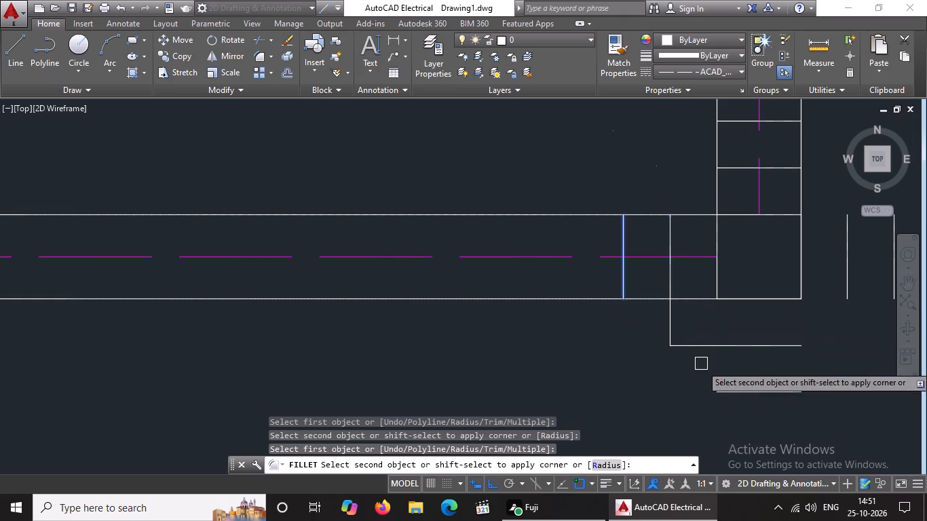
{"action": "left_click", "coordinate": [730, 394]}
{"action": "left_click_drag", "start_coordinate": [764, 347], "coordinate": [770, 344]}
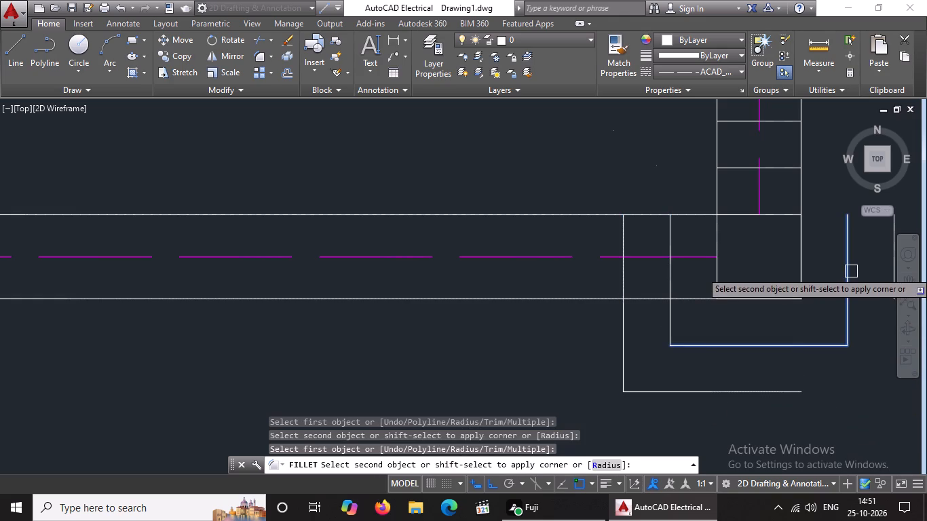
{"action": "left_click_drag", "start_coordinate": [851, 271], "coordinate": [843, 281]}
{"action": "scroll", "coordinate": [583, 343], "scroll_direction": "down", "scroll_amount": 3}
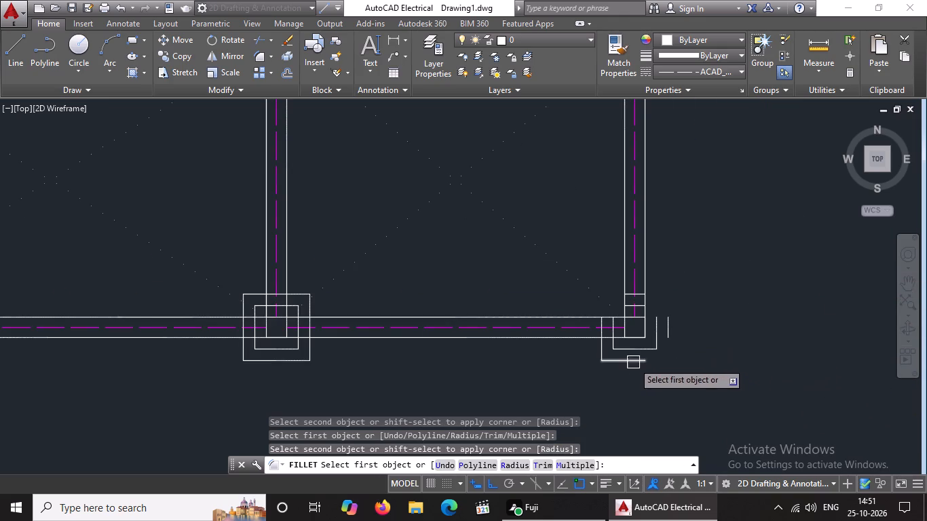
{"action": "left_click", "coordinate": [633, 362]}
{"action": "left_click", "coordinate": [666, 328]}
Fillet the inner and outer top offset lines to the matching left and right ones, closing both squares around the bottom-right corner.
{"action": "scroll", "coordinate": [620, 318], "scroll_direction": "up", "scroll_amount": 3}
{"action": "left_click_drag", "start_coordinate": [588, 336], "coordinate": [591, 328]}
{"action": "left_click", "coordinate": [648, 269]}
{"action": "left_click", "coordinate": [538, 326]}
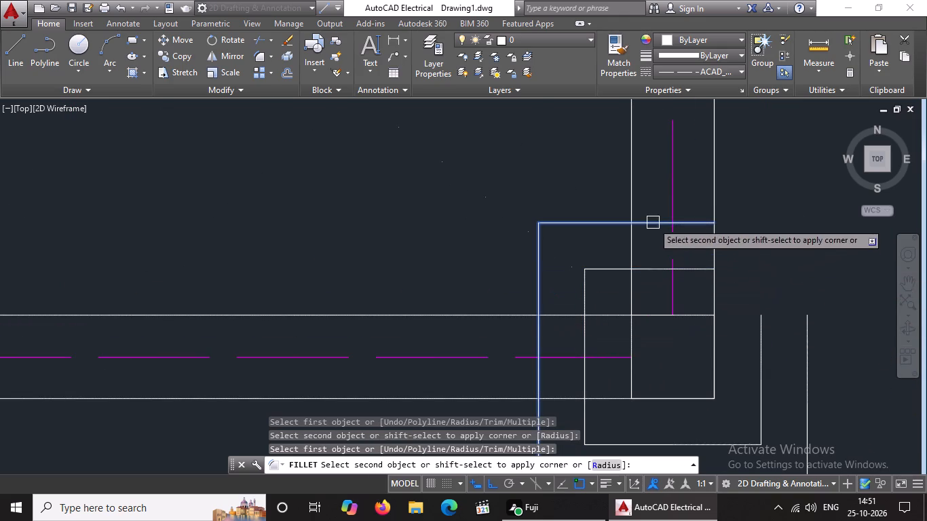
{"action": "left_click", "coordinate": [653, 223]}
{"action": "left_click", "coordinate": [761, 362]}
{"action": "left_click", "coordinate": [688, 273]}
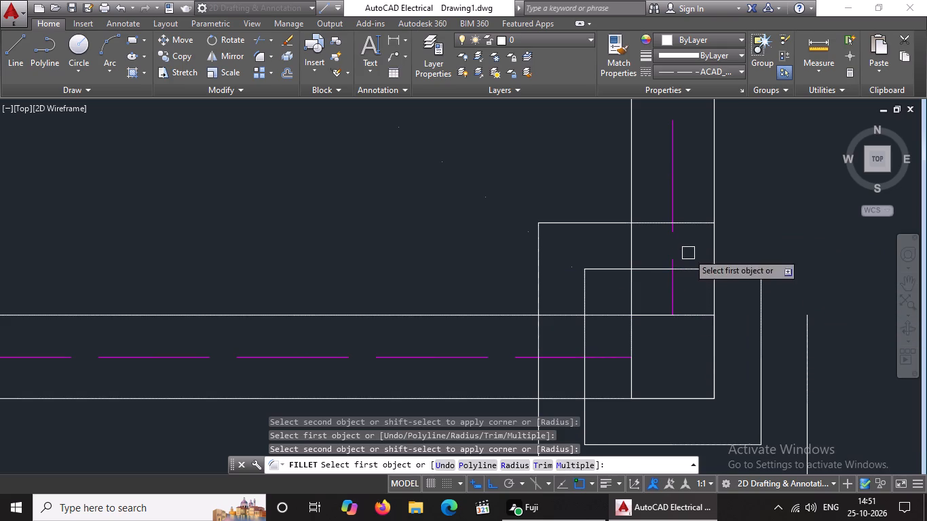
{"action": "left_click_drag", "start_coordinate": [689, 222], "coordinate": [698, 234]}
{"action": "left_click", "coordinate": [810, 353]}
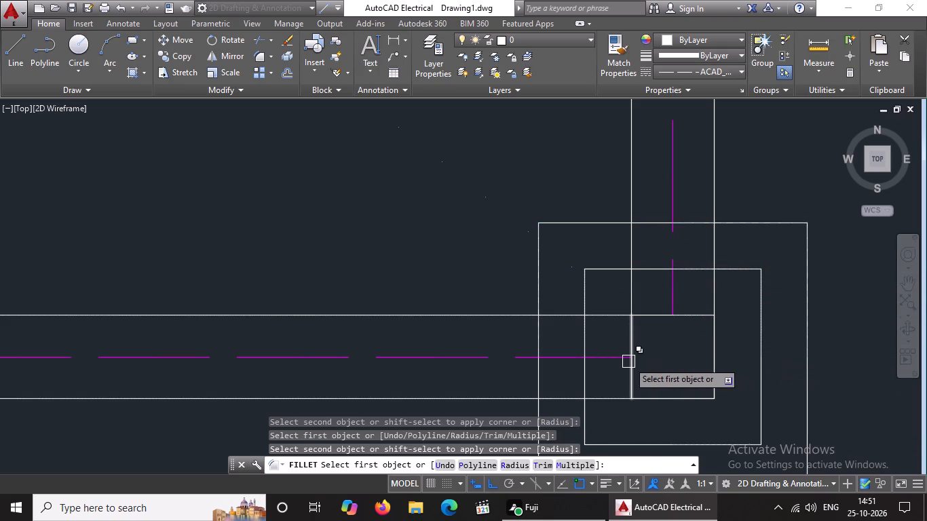
At the right wall's first junction above the bottom-right corner, fillet the inner and outer bottom offset lines to the matching left and right ones.
{"action": "scroll", "coordinate": [604, 362], "scroll_direction": "down", "scroll_amount": 4}
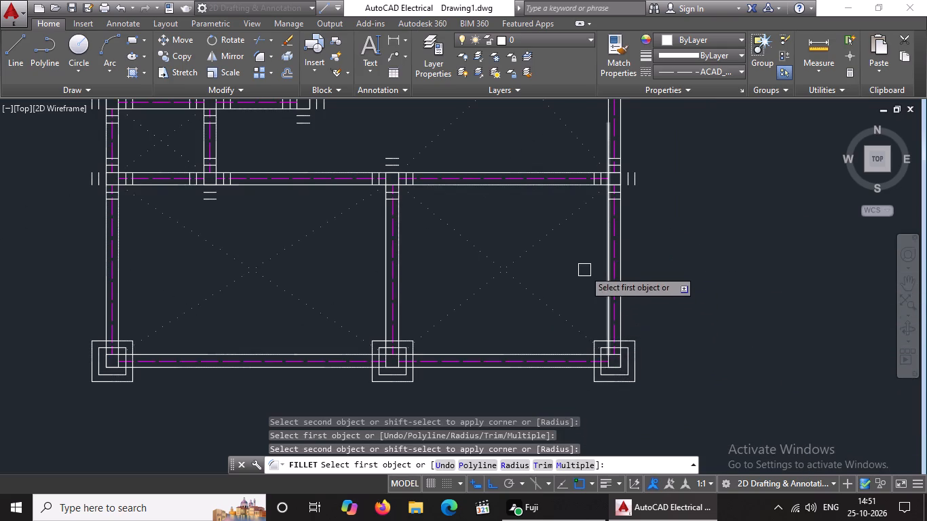
{"action": "scroll", "coordinate": [592, 153], "scroll_direction": "up", "scroll_amount": 3}
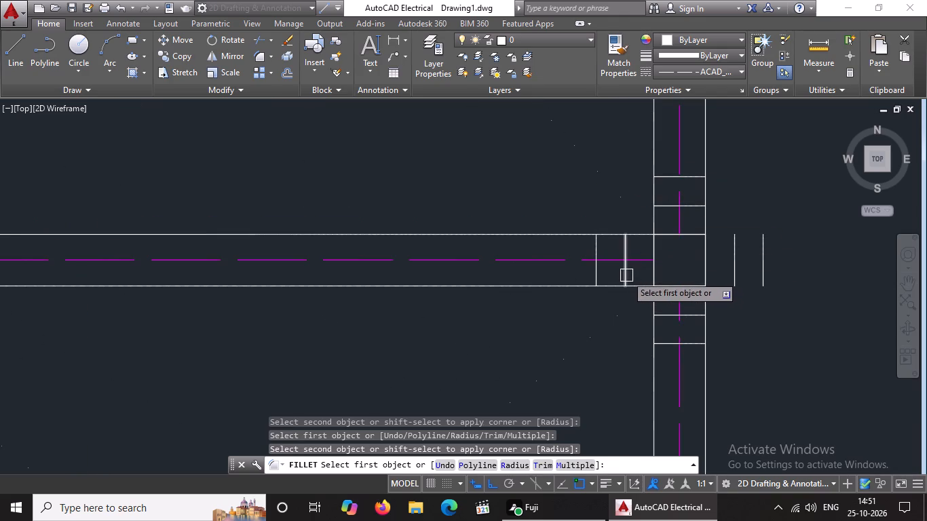
{"action": "left_click", "coordinate": [626, 275]}
{"action": "left_click", "coordinate": [668, 314]}
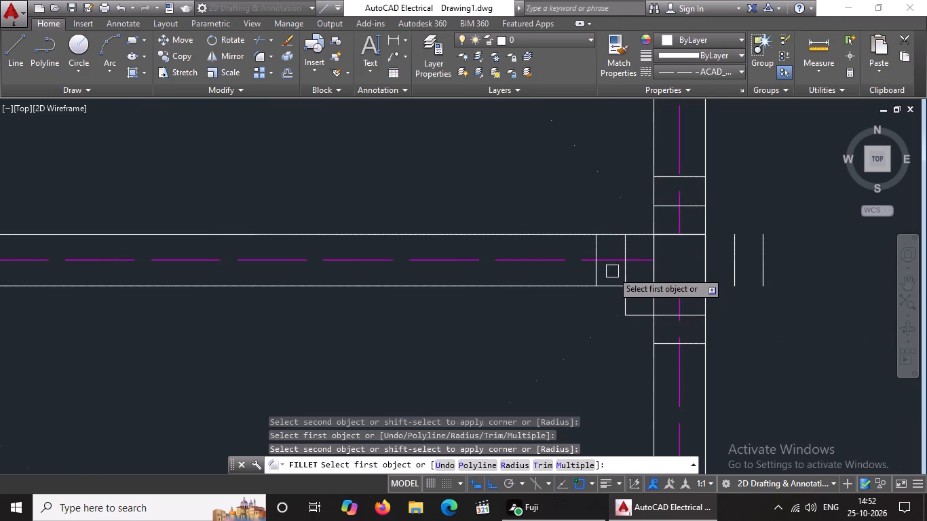
{"action": "left_click_drag", "start_coordinate": [597, 275], "coordinate": [596, 281]}
{"action": "left_click", "coordinate": [670, 342]}
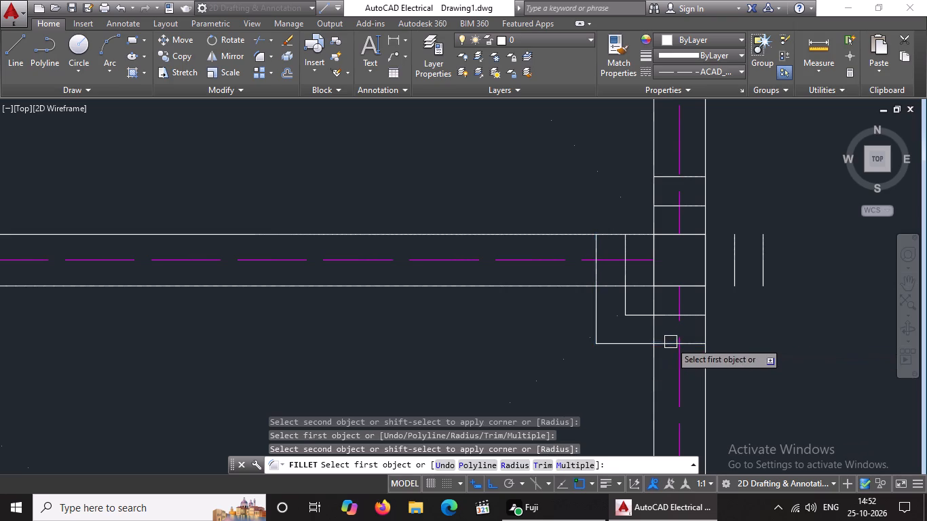
{"action": "scroll", "coordinate": [571, 351], "scroll_direction": "down", "scroll_amount": 4}
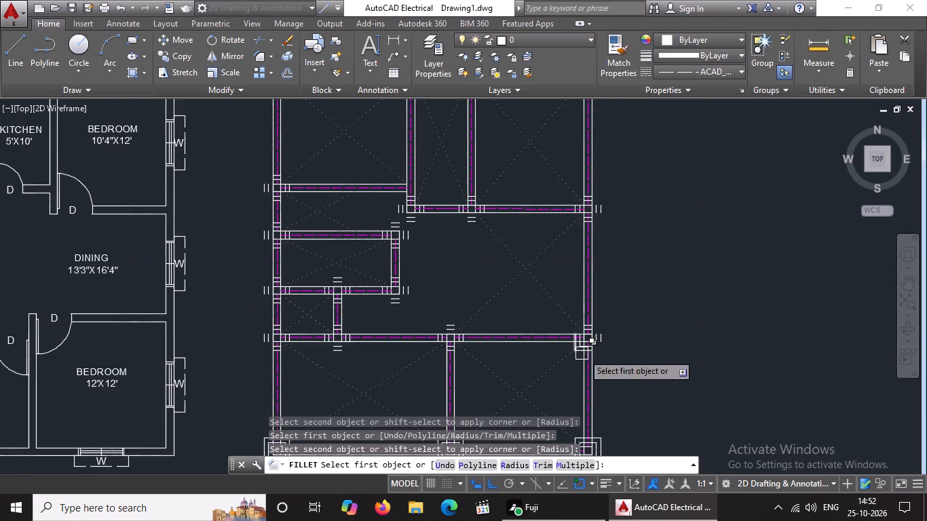
{"action": "scroll", "coordinate": [592, 365], "scroll_direction": "up", "scroll_amount": 3}
{"action": "scroll", "coordinate": [554, 299], "scroll_direction": "up", "scroll_amount": 1}
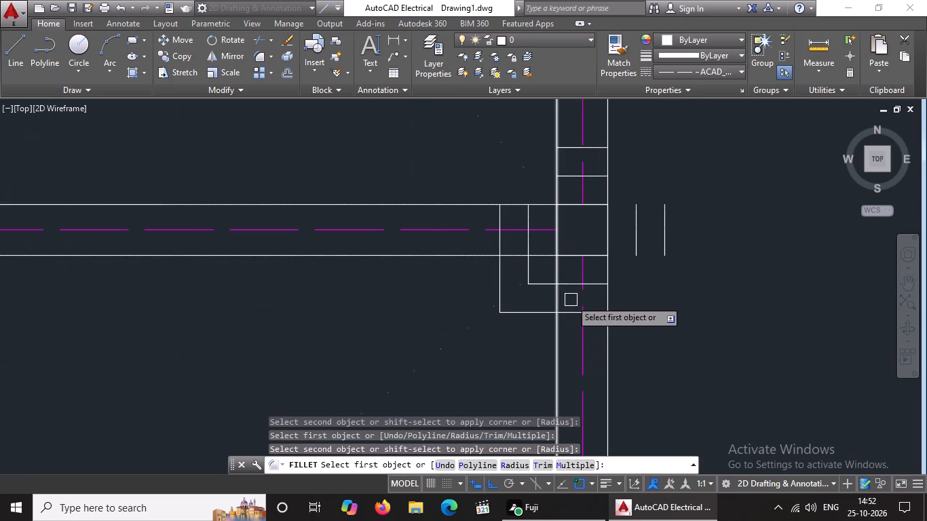
{"action": "scroll", "coordinate": [593, 295], "scroll_direction": "up", "scroll_amount": 1}
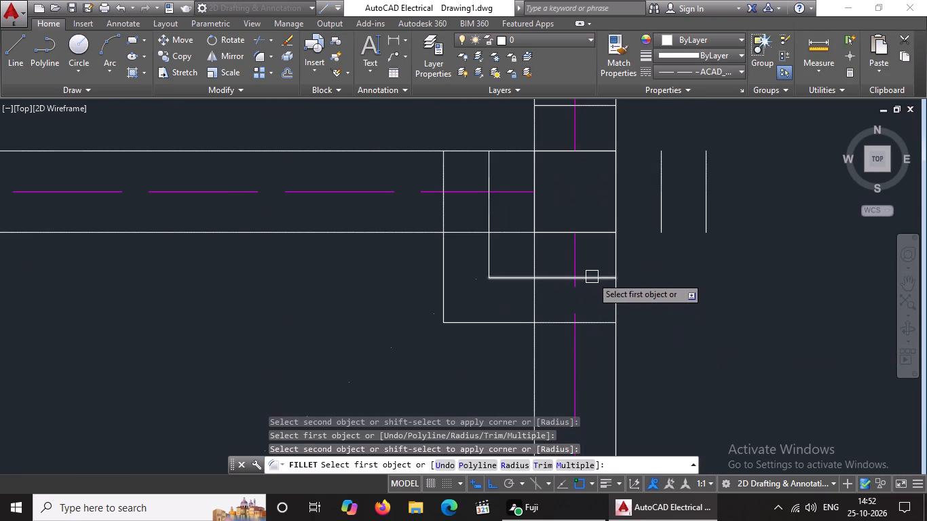
{"action": "left_click", "coordinate": [592, 277]}
{"action": "left_click", "coordinate": [658, 210]}
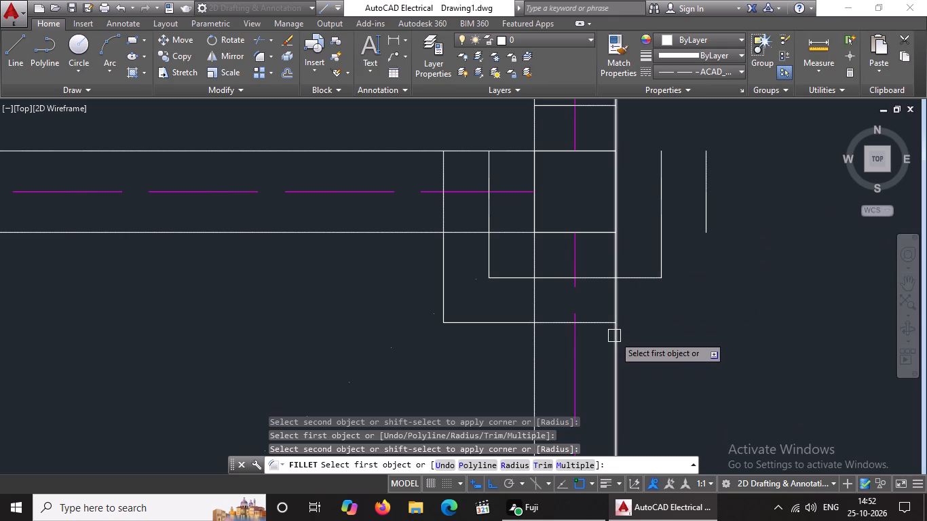
{"action": "left_click", "coordinate": [603, 320]}
{"action": "left_click", "coordinate": [708, 209]}
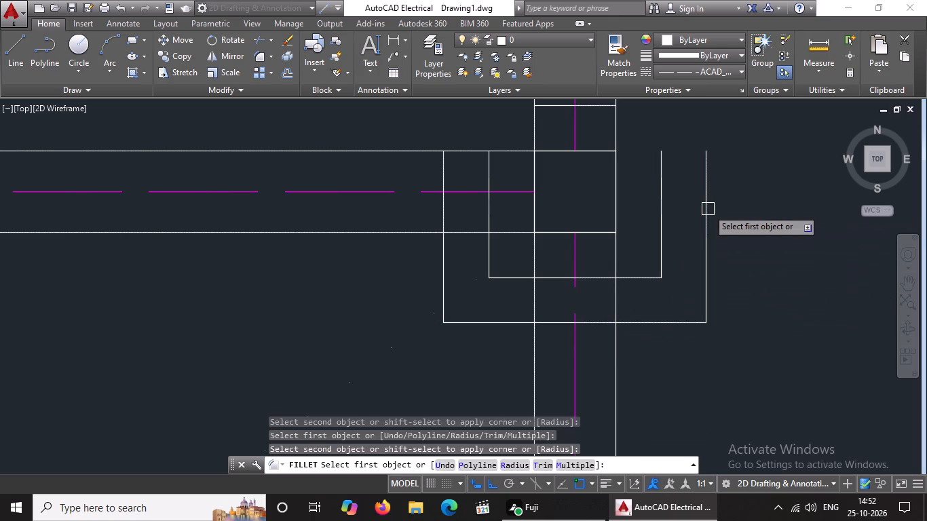
Fillet that right-wall junction's inner and outer top offset lines to the matching left and right ones, closing both squares.
{"action": "scroll", "coordinate": [525, 252], "scroll_direction": "down", "scroll_amount": 1}
{"action": "left_click", "coordinate": [504, 199]}
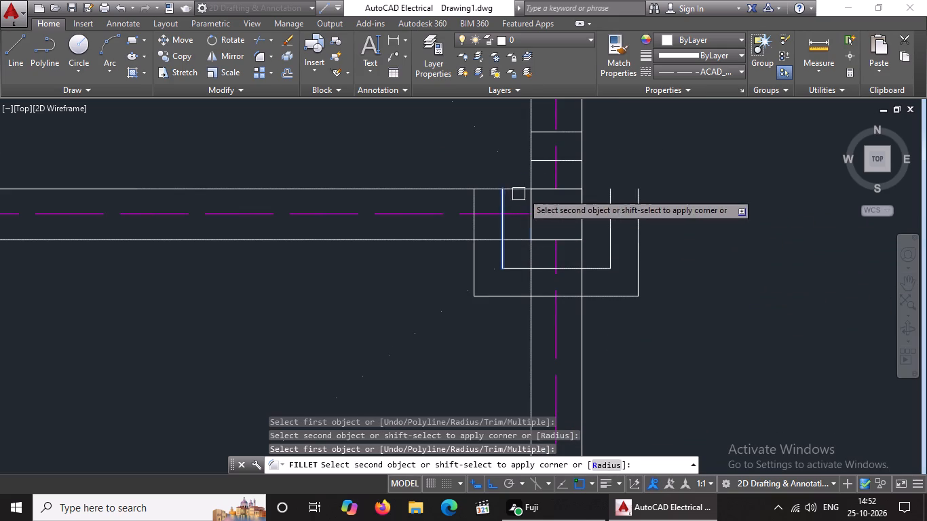
{"action": "left_click", "coordinate": [545, 161]}
{"action": "left_click", "coordinate": [471, 199]}
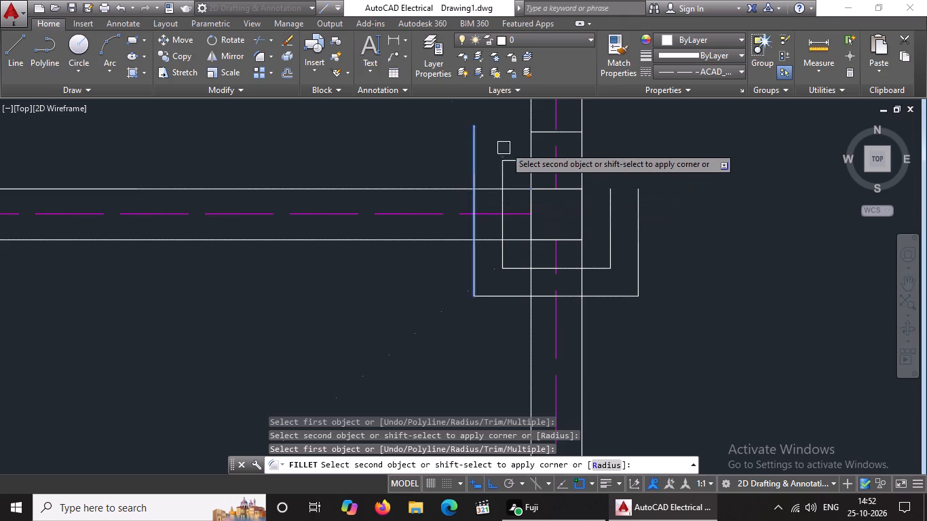
{"action": "left_click", "coordinate": [541, 131]}
{"action": "left_click_drag", "start_coordinate": [573, 161], "coordinate": [580, 170]}
{"action": "left_click", "coordinate": [611, 202]}
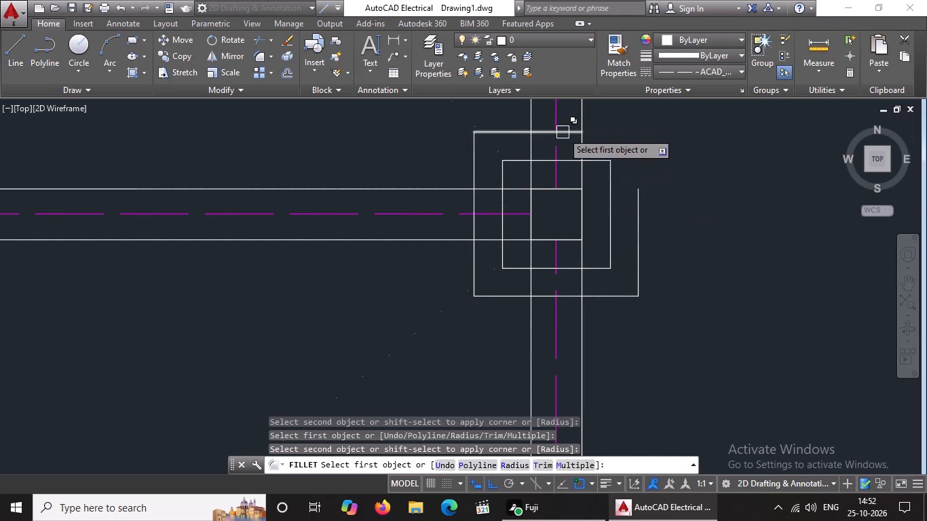
{"action": "left_click", "coordinate": [568, 131]}
{"action": "left_click", "coordinate": [635, 218]}
At the interior junction above the wall between the two bottom rooms, fillet the inner and outer top offset lines to the matching left and right ones.
{"action": "scroll", "coordinate": [569, 263], "scroll_direction": "down", "scroll_amount": 4}
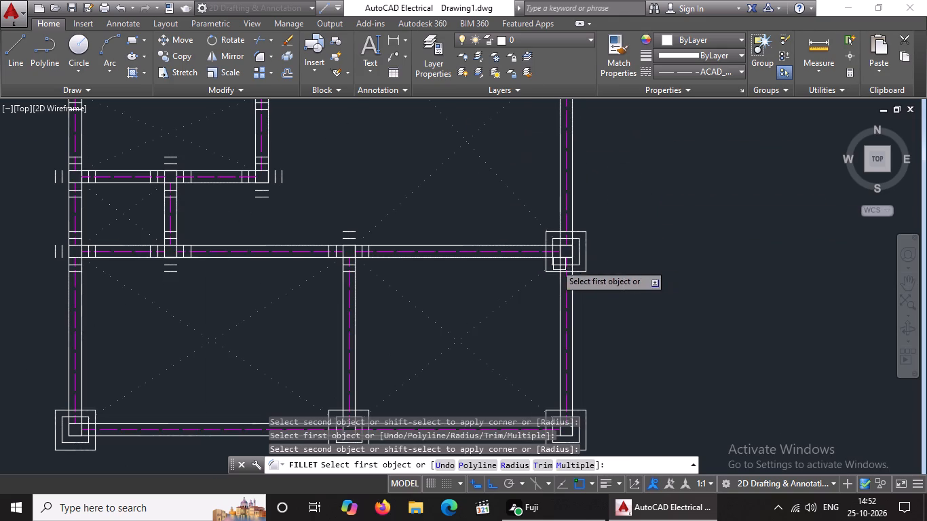
{"action": "scroll", "coordinate": [340, 246], "scroll_direction": "up", "scroll_amount": 2}
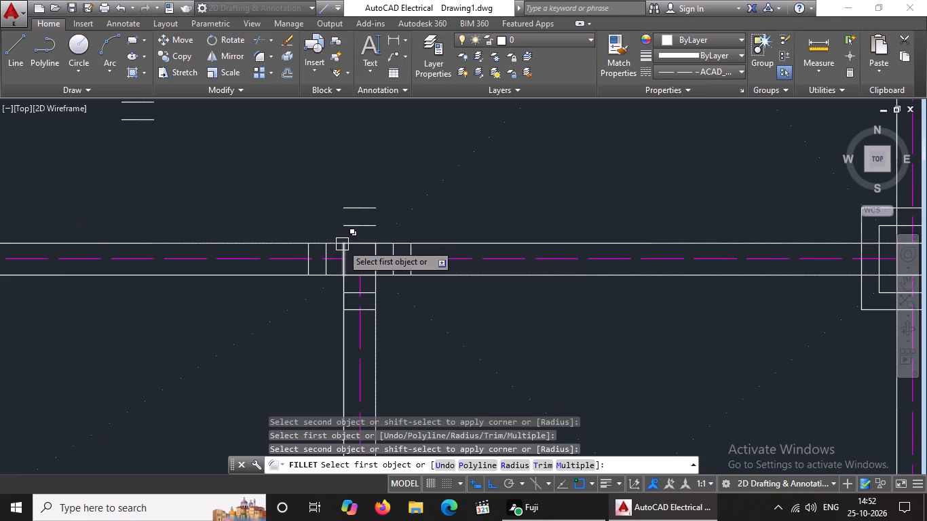
{"action": "scroll", "coordinate": [348, 241], "scroll_direction": "up", "scroll_amount": 2}
{"action": "left_click_drag", "start_coordinate": [289, 263], "coordinate": [293, 256]}
{"action": "left_click", "coordinate": [365, 204]}
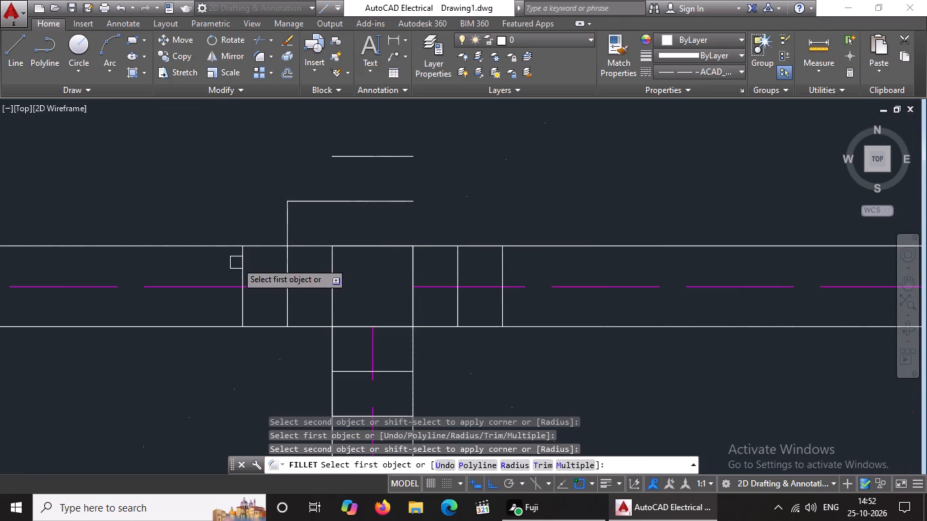
{"action": "left_click_drag", "start_coordinate": [241, 260], "coordinate": [248, 250]}
{"action": "left_click", "coordinate": [376, 155]}
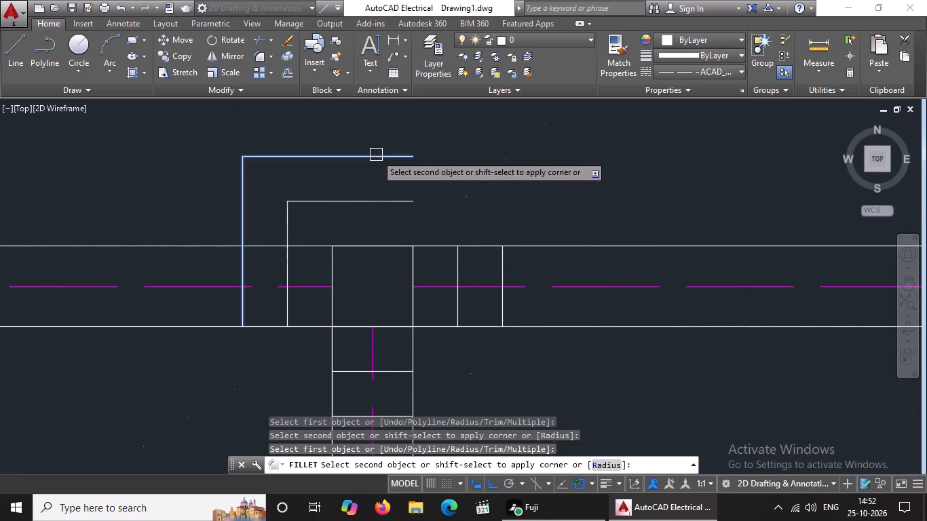
{"action": "left_click_drag", "start_coordinate": [391, 202], "coordinate": [400, 216]}
{"action": "left_click", "coordinate": [455, 267]}
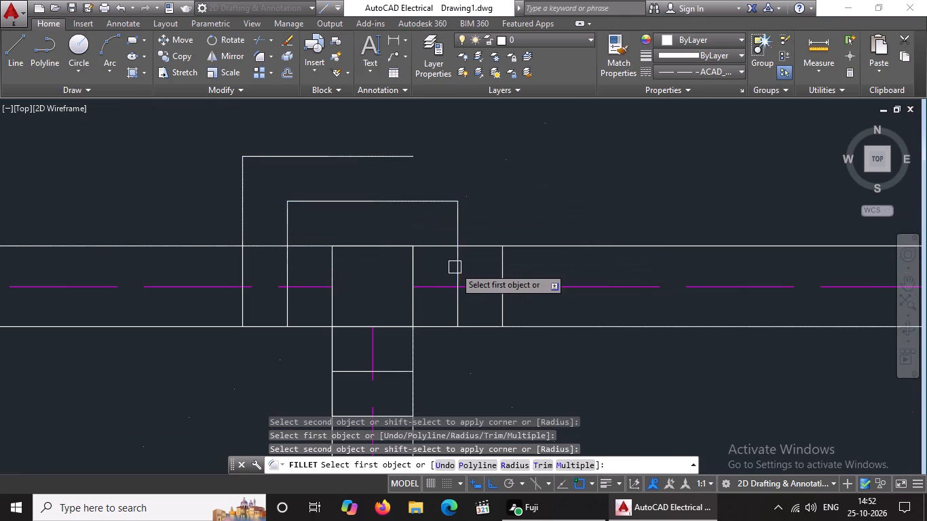
{"action": "left_click_drag", "start_coordinate": [405, 159], "coordinate": [413, 161]}
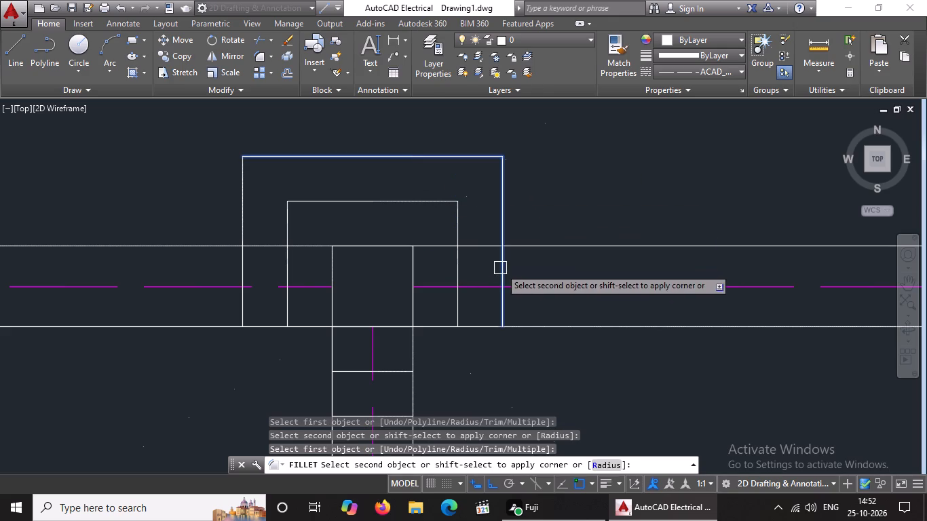
{"action": "left_click", "coordinate": [501, 267]}
Fillet that interior junction's inner and outer bottom offset lines to the matching left and right ones, closing both squares.
{"action": "scroll", "coordinate": [497, 246], "scroll_direction": "down", "scroll_amount": 2}
{"action": "scroll", "coordinate": [418, 272], "scroll_direction": "up", "scroll_amount": 2}
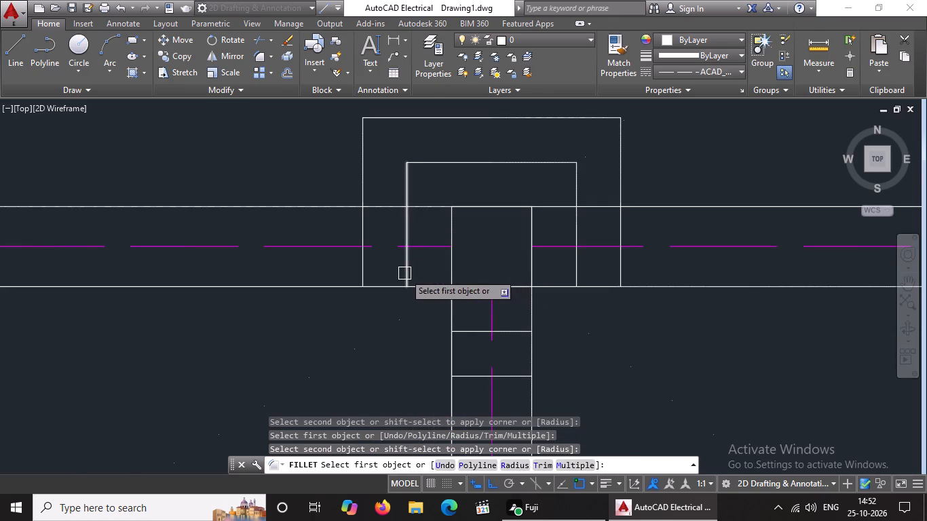
{"action": "left_click", "coordinate": [404, 273]}
{"action": "left_click", "coordinate": [471, 333]}
{"action": "left_click", "coordinate": [364, 269]}
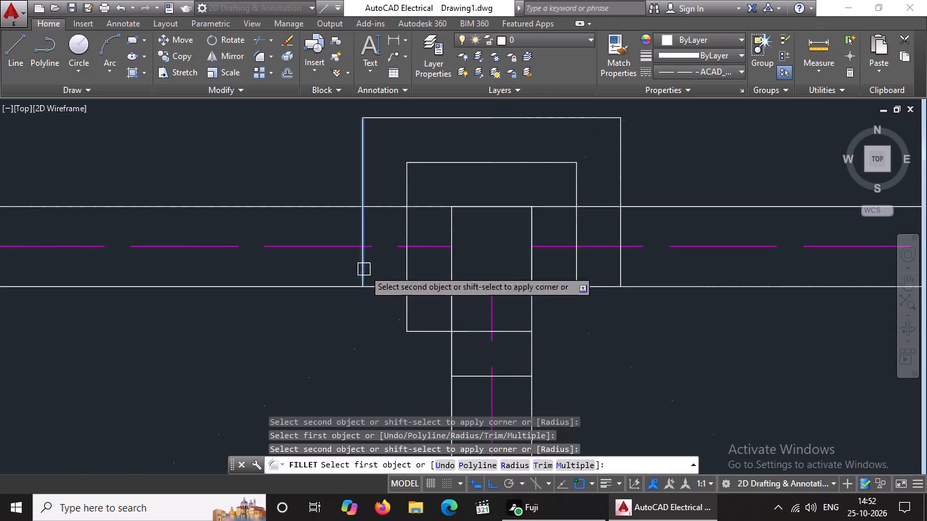
{"action": "left_click", "coordinate": [475, 377]}
{"action": "left_click", "coordinate": [518, 333]}
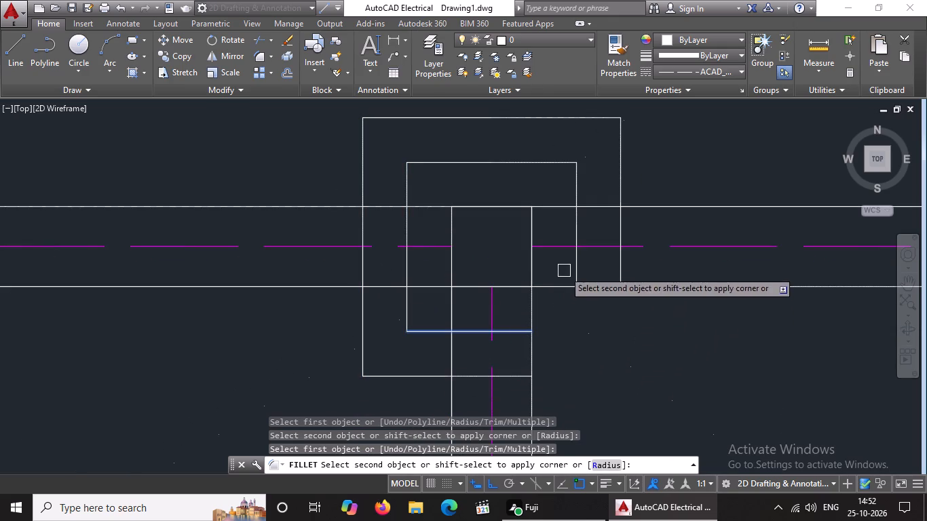
{"action": "left_click", "coordinate": [575, 254]}
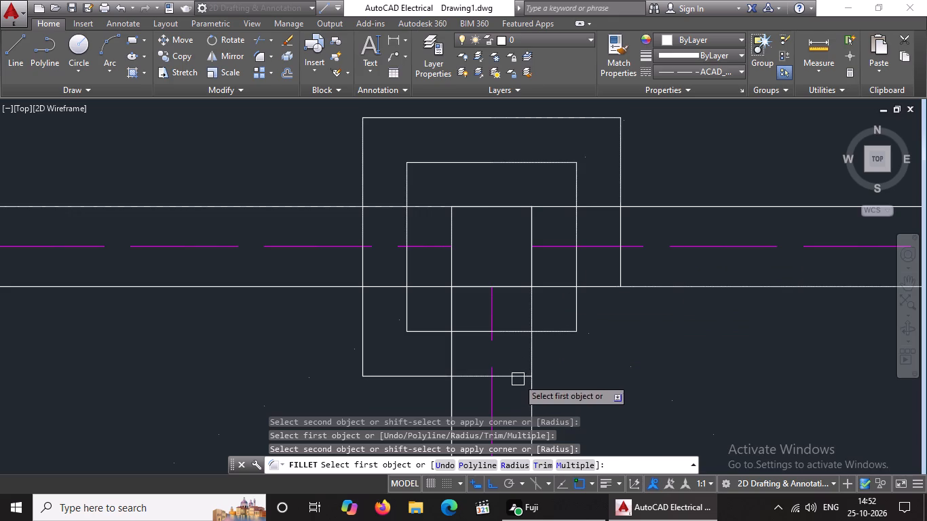
{"action": "left_click", "coordinate": [518, 373]}
{"action": "left_click", "coordinate": [623, 270]}
At the same horizontal wall's junction with the short partition further left, fillet the inner and outer bottom offset lines to the matching left and right ones.
{"action": "scroll", "coordinate": [533, 307], "scroll_direction": "down", "scroll_amount": 3}
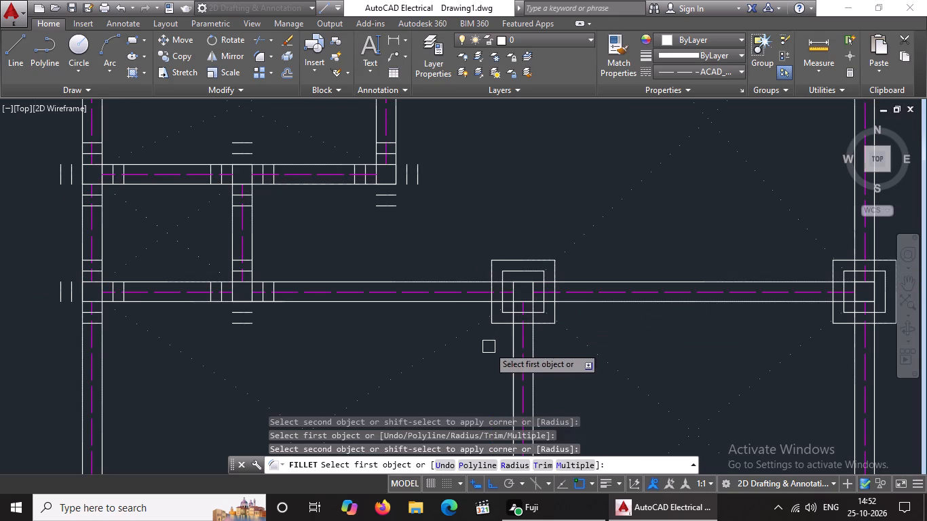
{"action": "scroll", "coordinate": [480, 362], "scroll_direction": "down", "scroll_amount": 3}
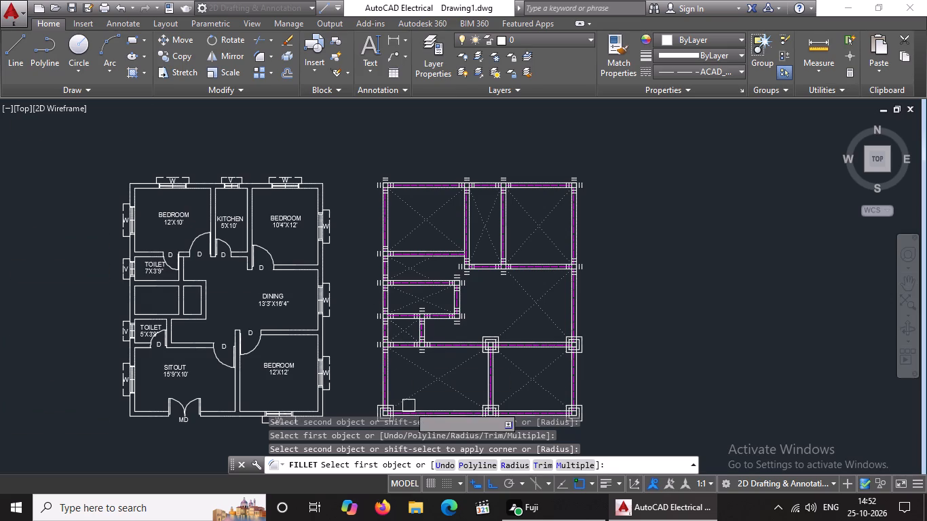
{"action": "scroll", "coordinate": [427, 355], "scroll_direction": "up", "scroll_amount": 5}
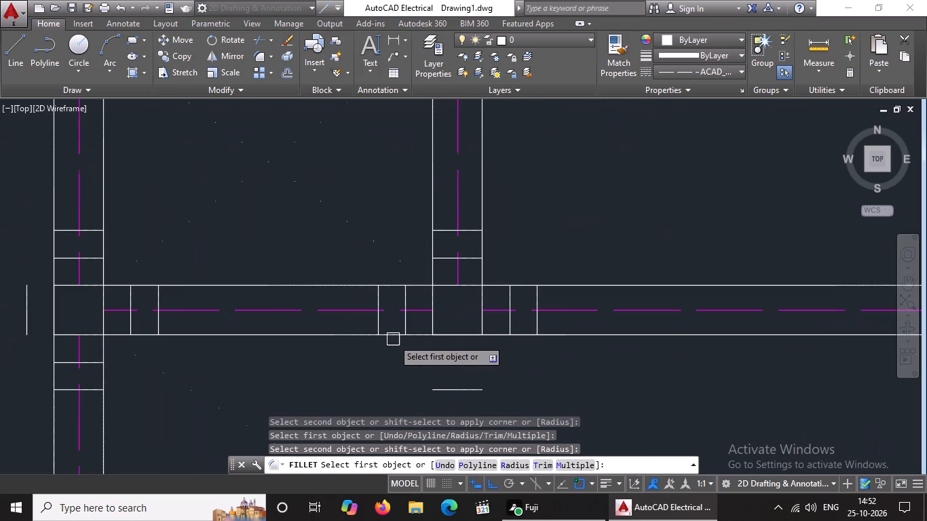
{"action": "scroll", "coordinate": [428, 355], "scroll_direction": "up", "scroll_amount": 3}
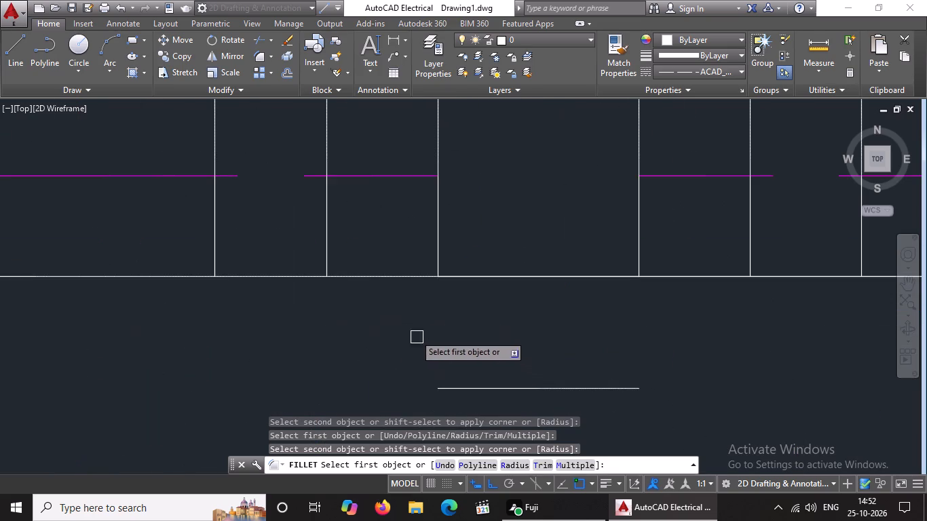
{"action": "left_click", "coordinate": [328, 242]}
{"action": "left_click", "coordinate": [461, 388]}
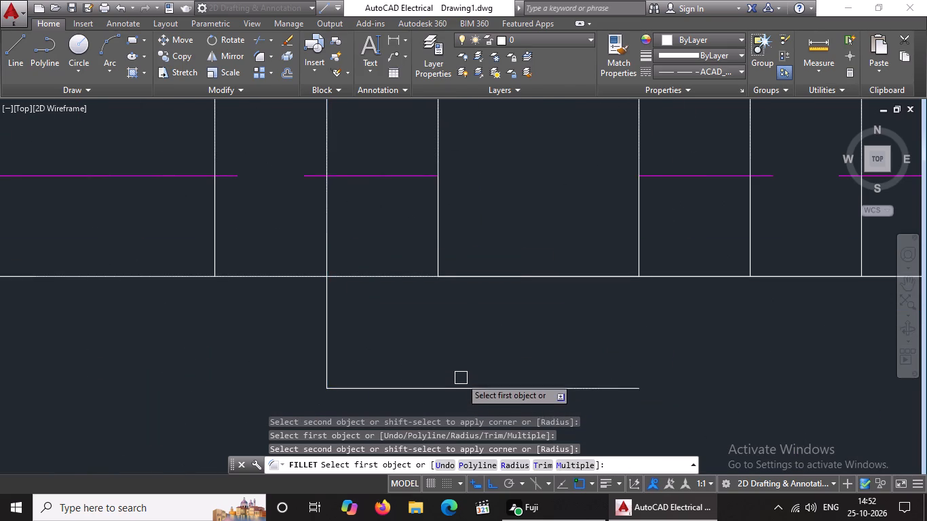
{"action": "scroll", "coordinate": [461, 367], "scroll_direction": "down", "scroll_amount": 4}
{"action": "scroll", "coordinate": [417, 349], "scroll_direction": "up", "scroll_amount": 2}
{"action": "left_click", "coordinate": [428, 343]}
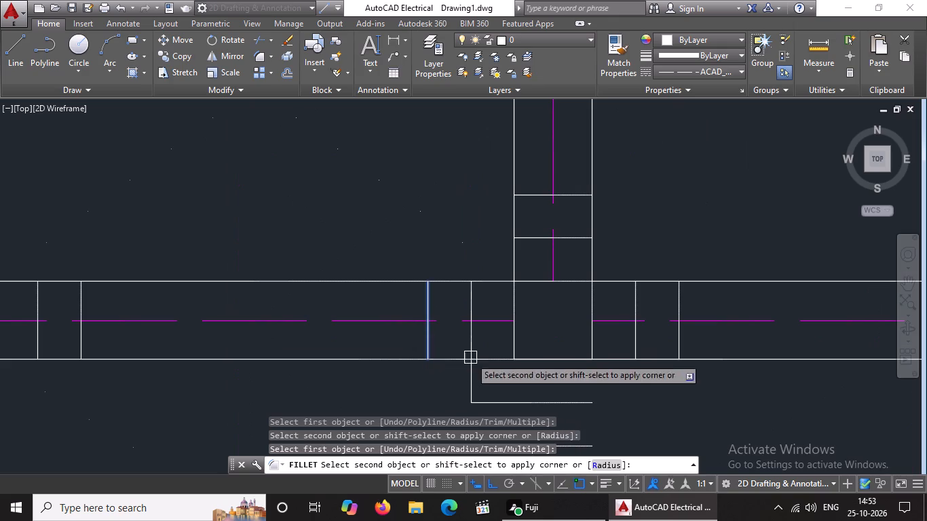
{"action": "scroll", "coordinate": [504, 364], "scroll_direction": "down", "scroll_amount": 2}
{"action": "scroll", "coordinate": [518, 405], "scroll_direction": "up", "scroll_amount": 2}
{"action": "left_click", "coordinate": [518, 390]}
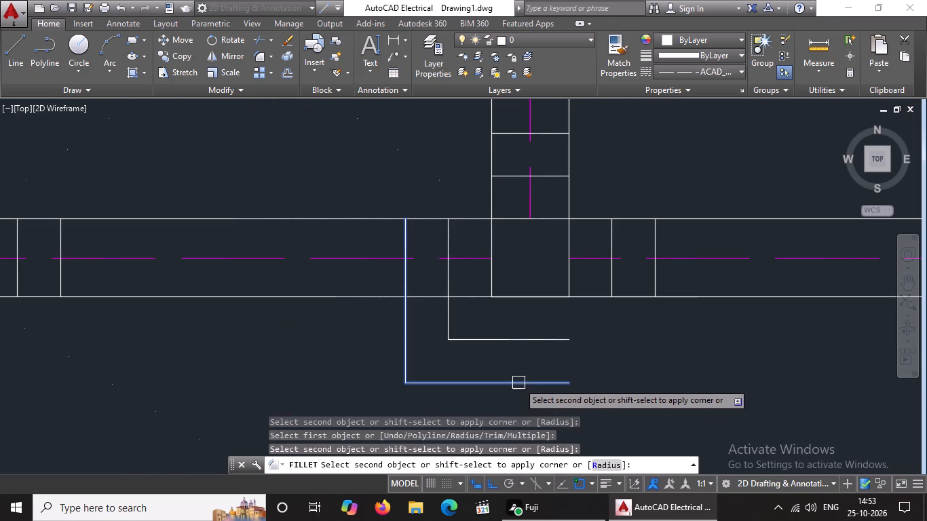
{"action": "left_click", "coordinate": [519, 382]}
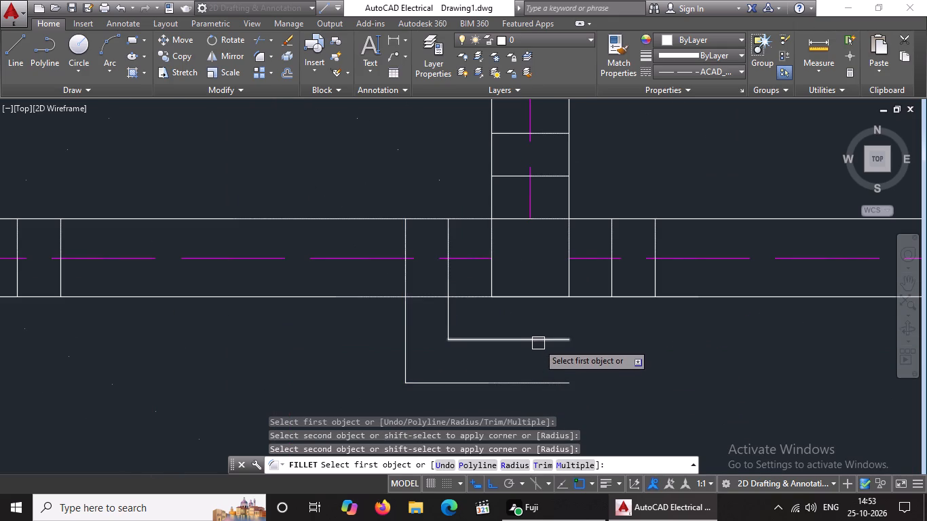
{"action": "left_click", "coordinate": [538, 343]}
{"action": "left_click", "coordinate": [609, 276]}
{"action": "left_click", "coordinate": [567, 383]}
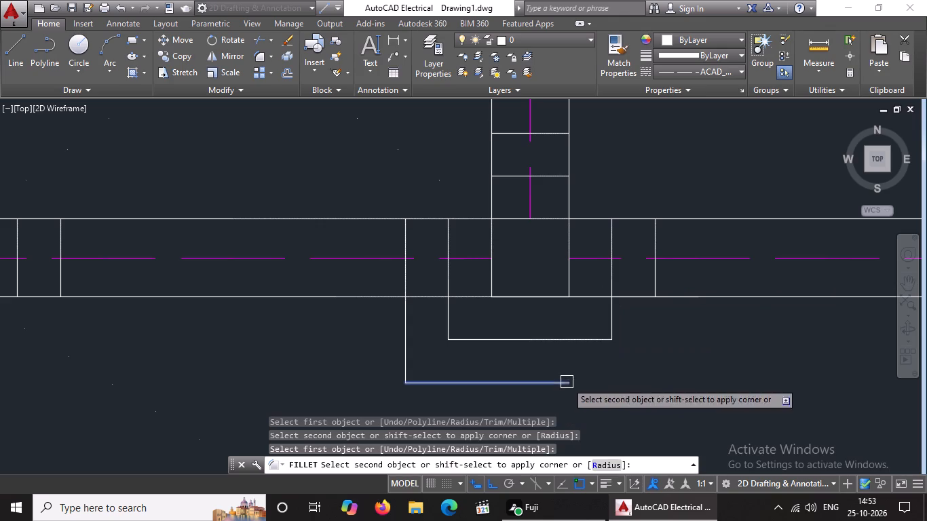
{"action": "left_click", "coordinate": [653, 284]}
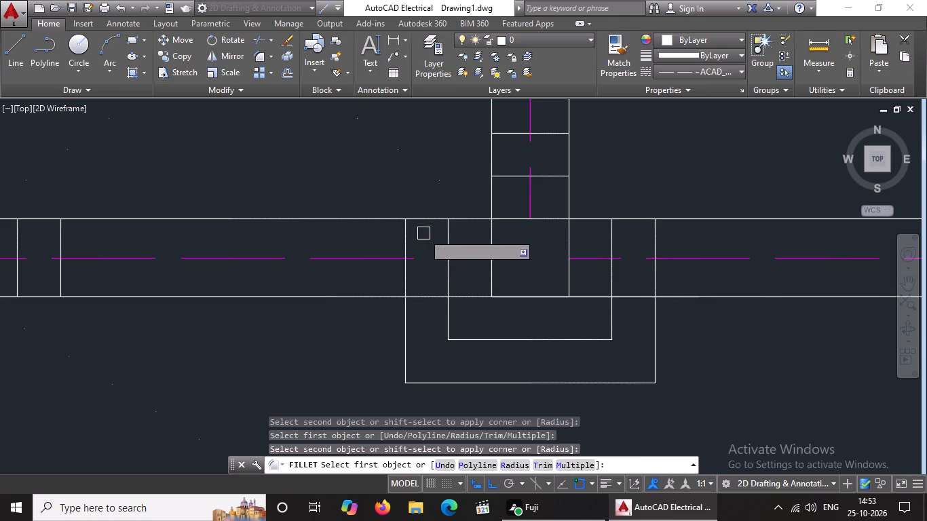
Fillet the short-partition junction's inner and outer top offset lines to the matching left and right ones, closing both squares.
{"action": "left_click", "coordinate": [451, 233]}
{"action": "left_click", "coordinate": [518, 180]}
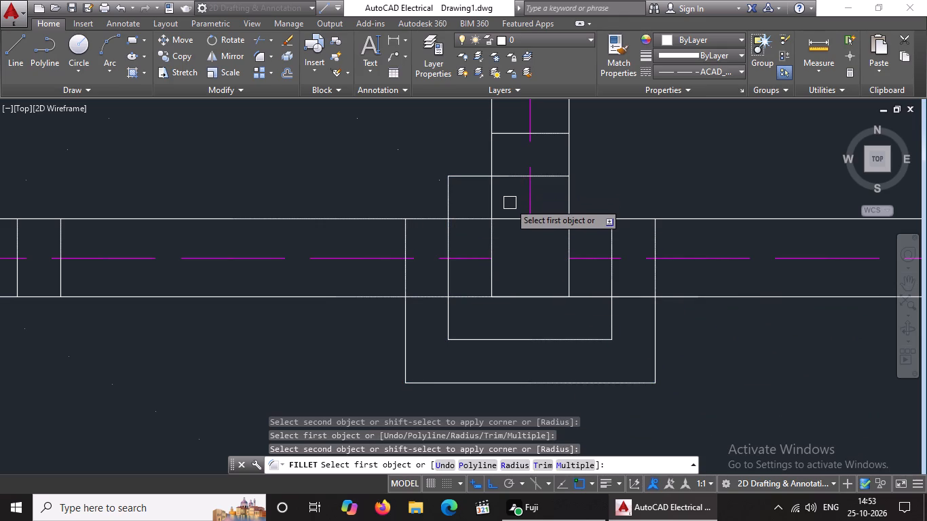
{"action": "left_click", "coordinate": [407, 242]}
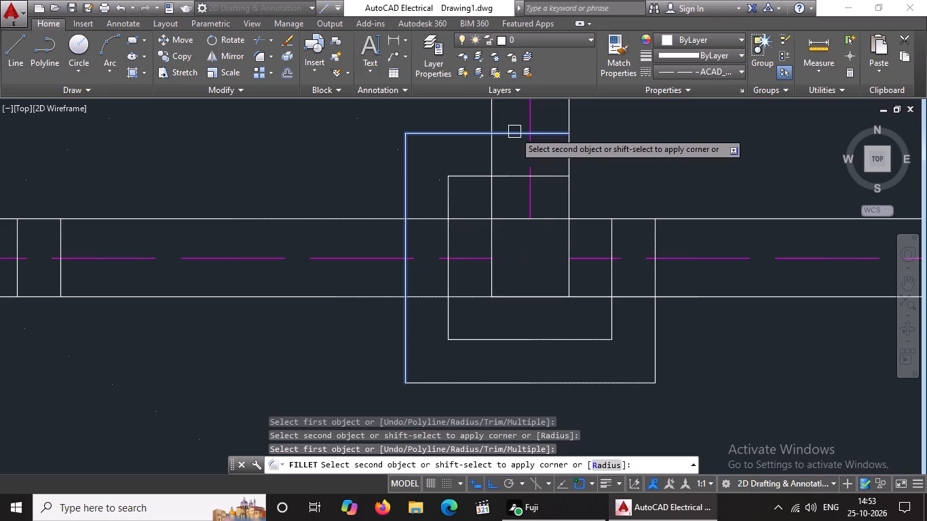
{"action": "left_click", "coordinate": [514, 129]}
{"action": "left_click", "coordinate": [613, 243]}
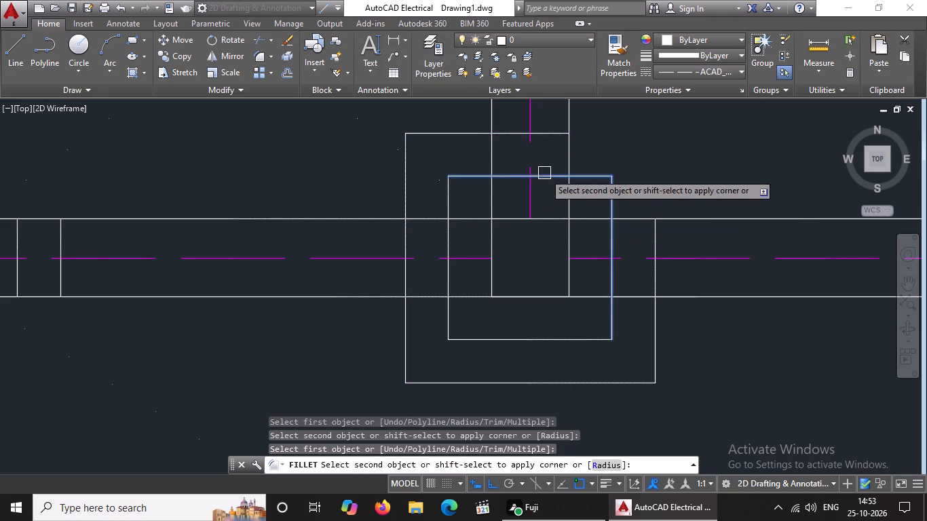
{"action": "left_click", "coordinate": [544, 172]}
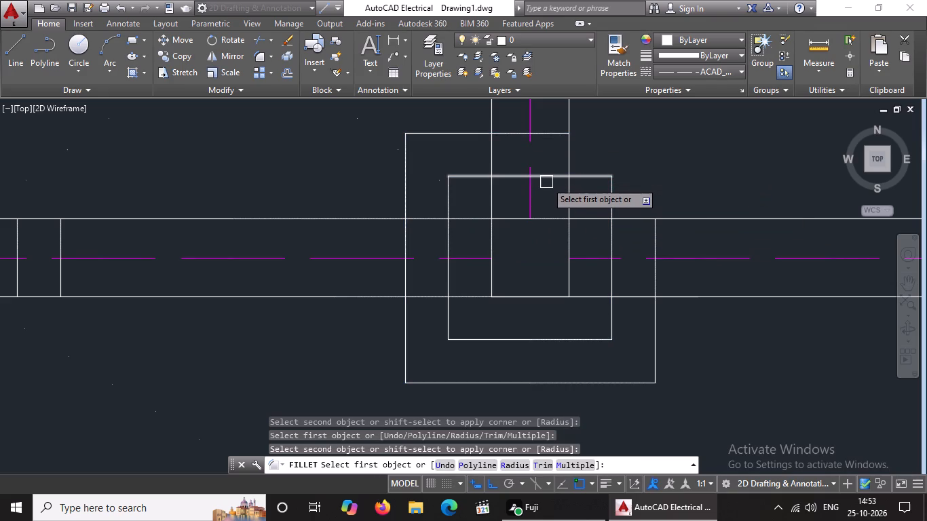
{"action": "left_click", "coordinate": [558, 132]}
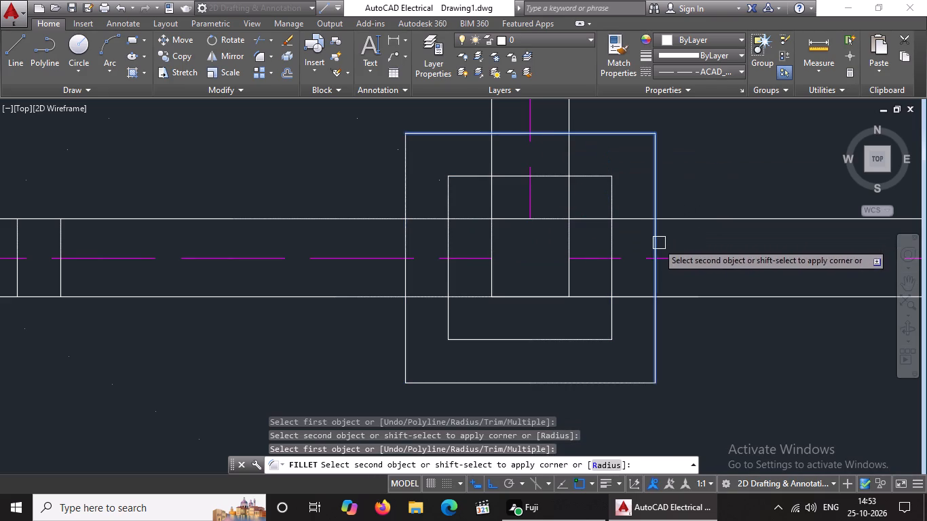
{"action": "left_click_drag", "start_coordinate": [656, 239], "coordinate": [656, 247]}
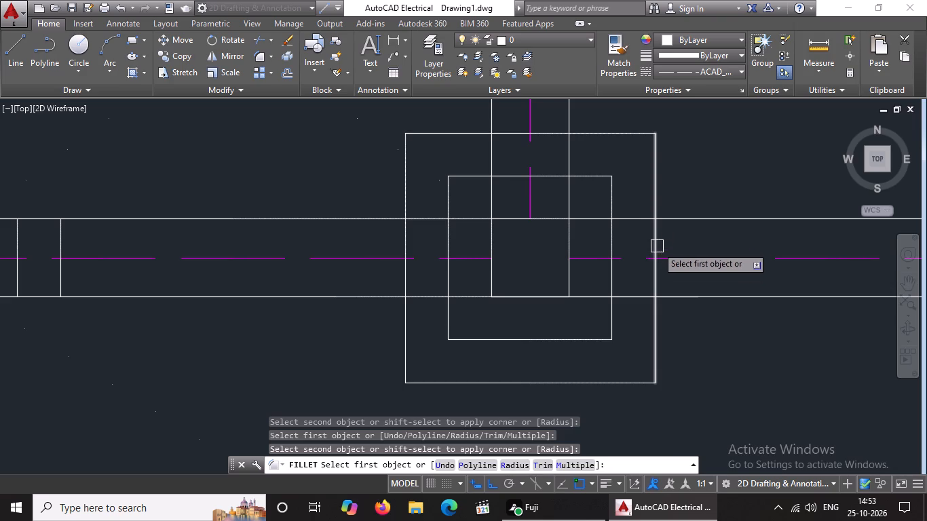
At the left wall's first junction above the bottom-left corner, fillet the inner and outer top offset lines to the matching left and right ones.
{"action": "scroll", "coordinate": [657, 246], "scroll_direction": "down", "scroll_amount": 2}
{"action": "scroll", "coordinate": [414, 211], "scroll_direction": "up", "scroll_amount": 1}
{"action": "left_click", "coordinate": [299, 258]}
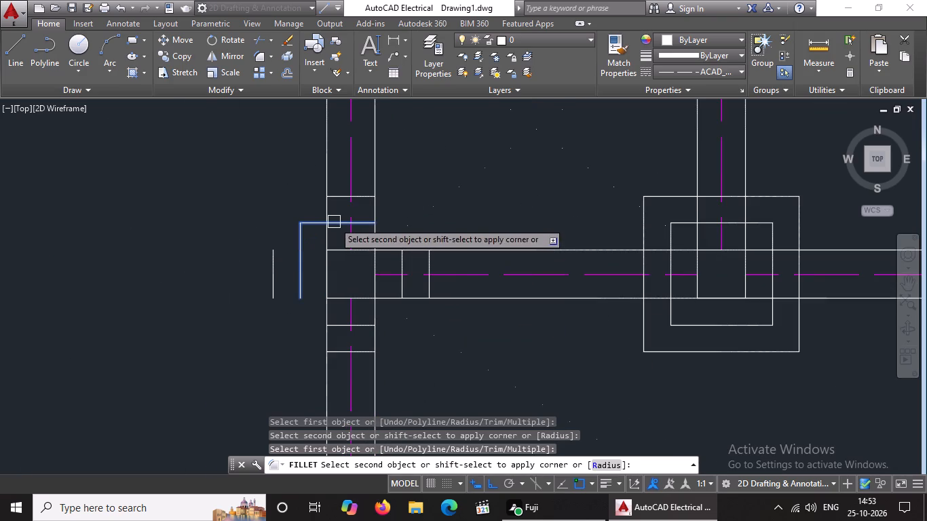
{"action": "left_click", "coordinate": [335, 221]}
{"action": "left_click", "coordinate": [270, 257]}
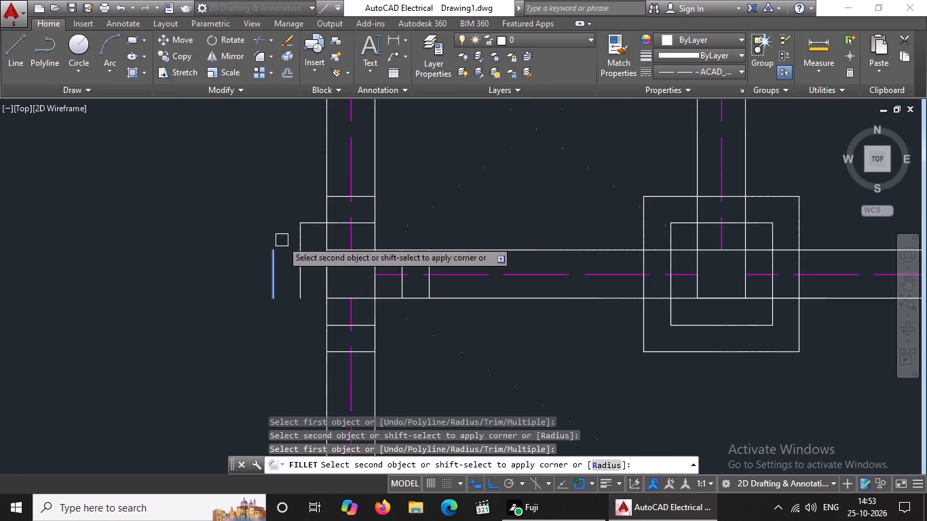
{"action": "left_click", "coordinate": [337, 197]}
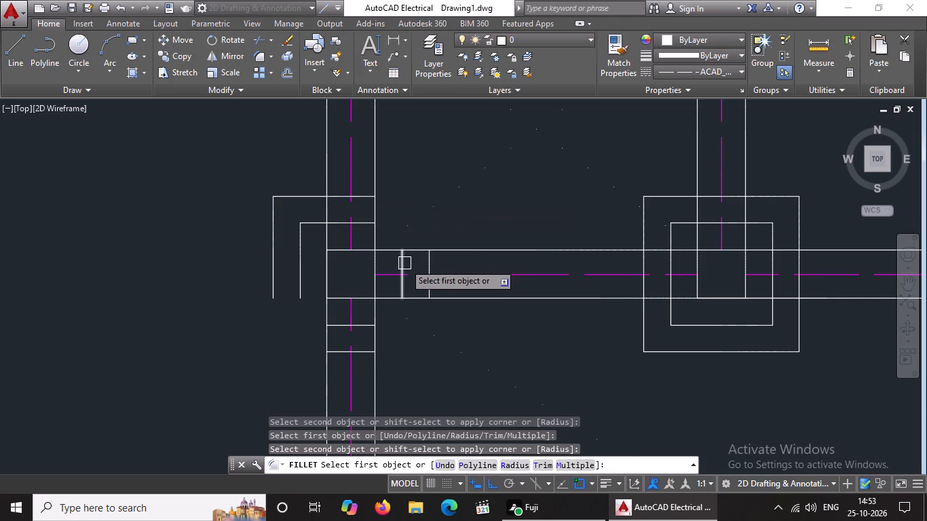
{"action": "left_click", "coordinate": [404, 263]}
{"action": "left_click", "coordinate": [361, 222]}
{"action": "left_click", "coordinate": [362, 194]}
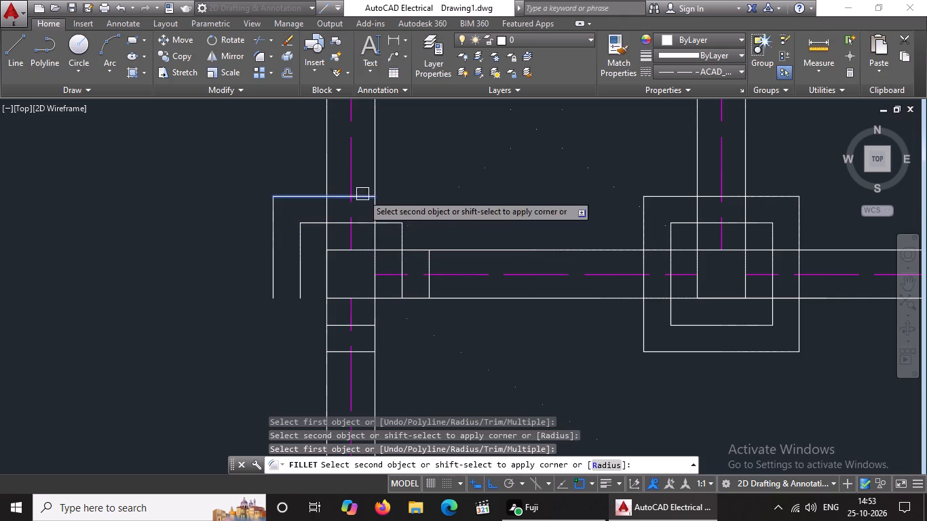
{"action": "left_click", "coordinate": [427, 263]}
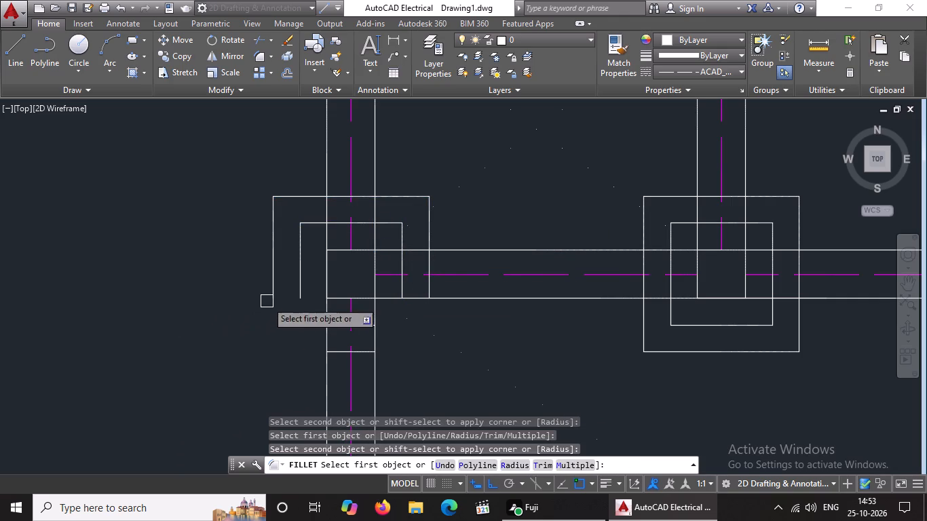
Fillet that left-wall junction's inner and outer bottom offset lines to the matching left and right ones, closing both squares.
{"action": "left_click", "coordinate": [300, 280]}
{"action": "left_click", "coordinate": [339, 327]}
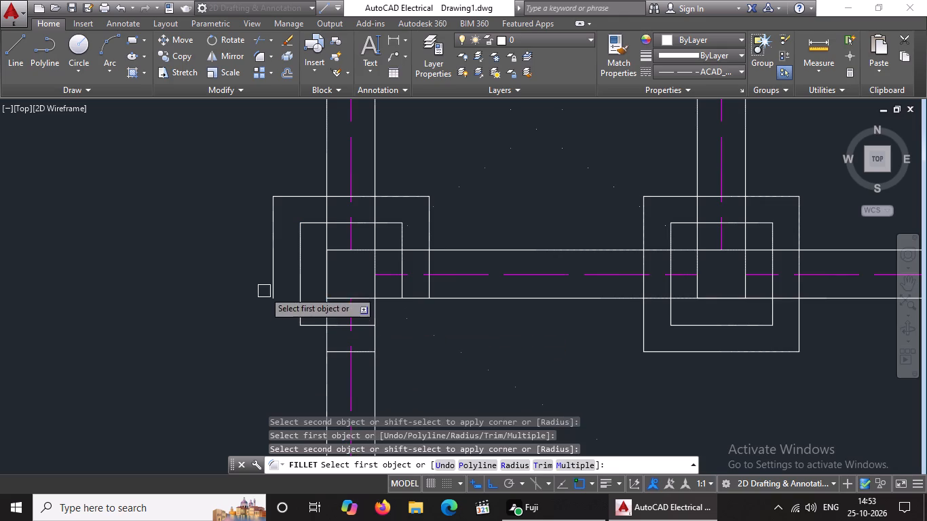
{"action": "left_click_drag", "start_coordinate": [275, 267], "coordinate": [276, 277]}
{"action": "left_click", "coordinate": [342, 349]}
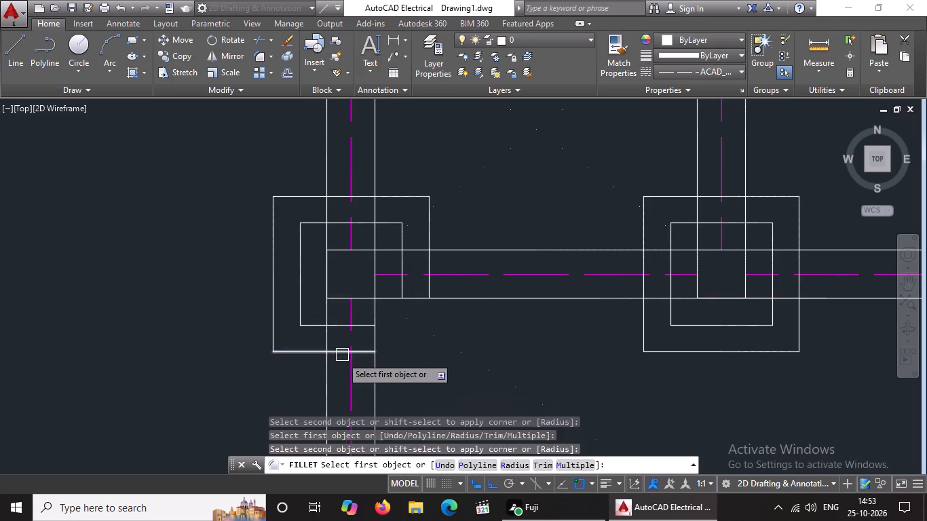
{"action": "left_click", "coordinate": [366, 324]}
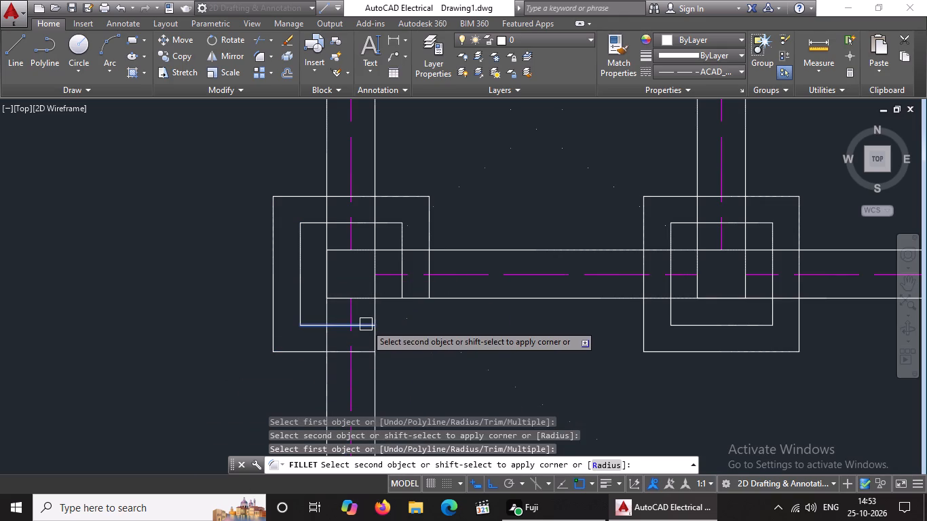
{"action": "left_click", "coordinate": [403, 286]}
{"action": "left_click_drag", "start_coordinate": [368, 353], "coordinate": [379, 350]}
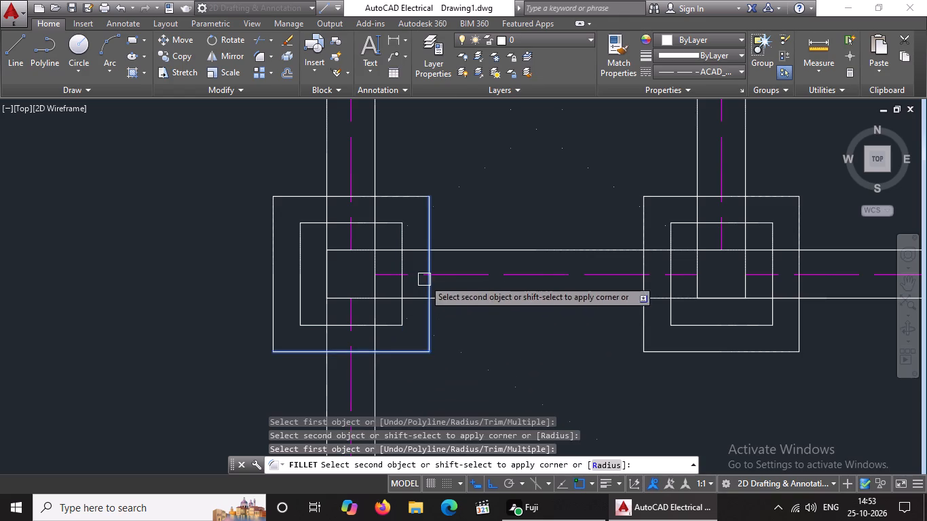
{"action": "left_click", "coordinate": [433, 287]}
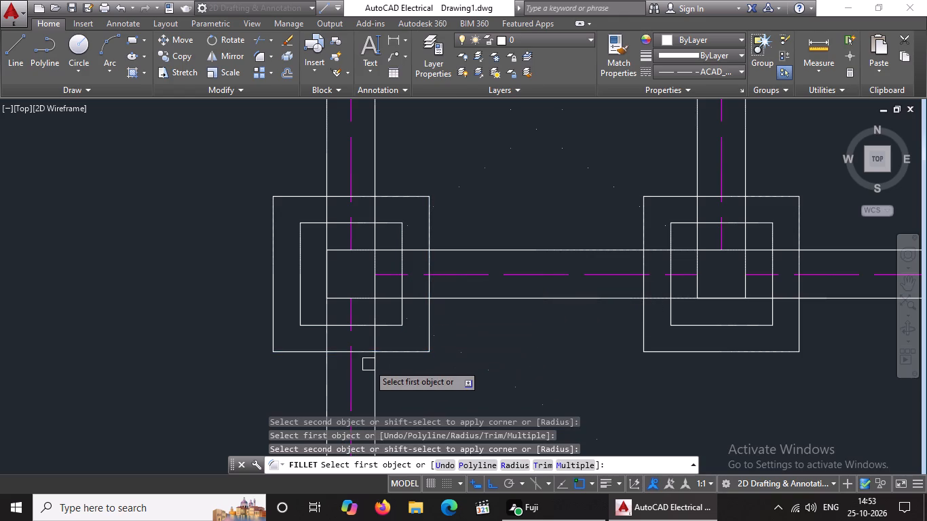
At the next junction up the left wall, fillet the inner and outer top offset lines to the matching left and right ones.
{"action": "scroll", "coordinate": [346, 372], "scroll_direction": "down", "scroll_amount": 1}
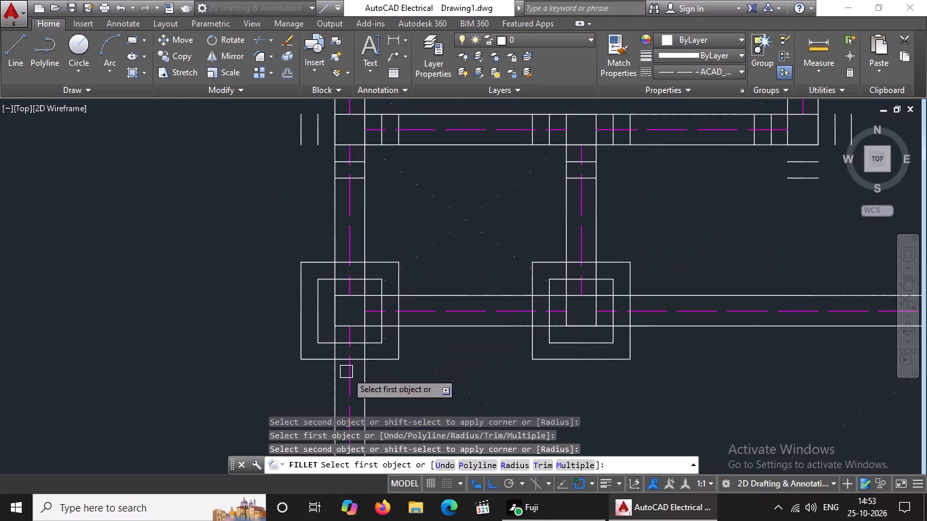
{"action": "scroll", "coordinate": [345, 374], "scroll_direction": "down", "scroll_amount": 1}
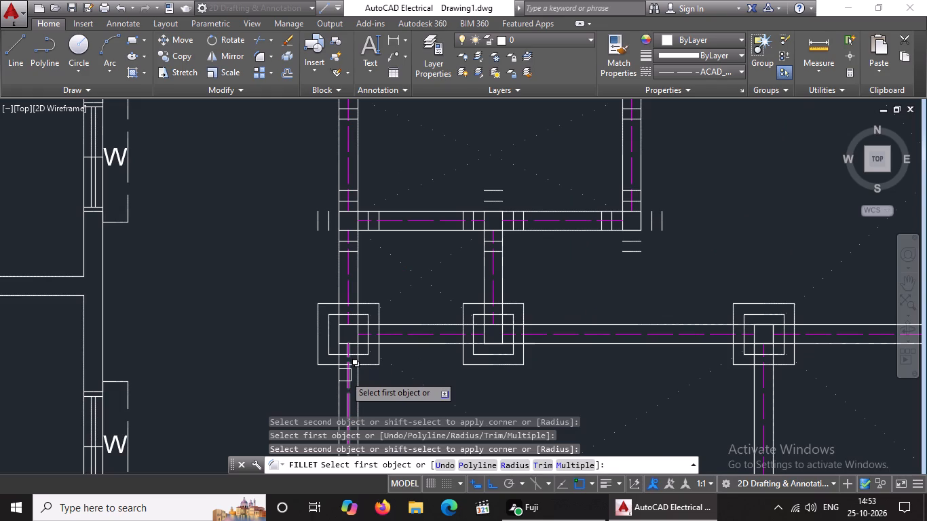
{"action": "scroll", "coordinate": [359, 398], "scroll_direction": "down", "scroll_amount": 2}
{"action": "scroll", "coordinate": [375, 295], "scroll_direction": "up", "scroll_amount": 2}
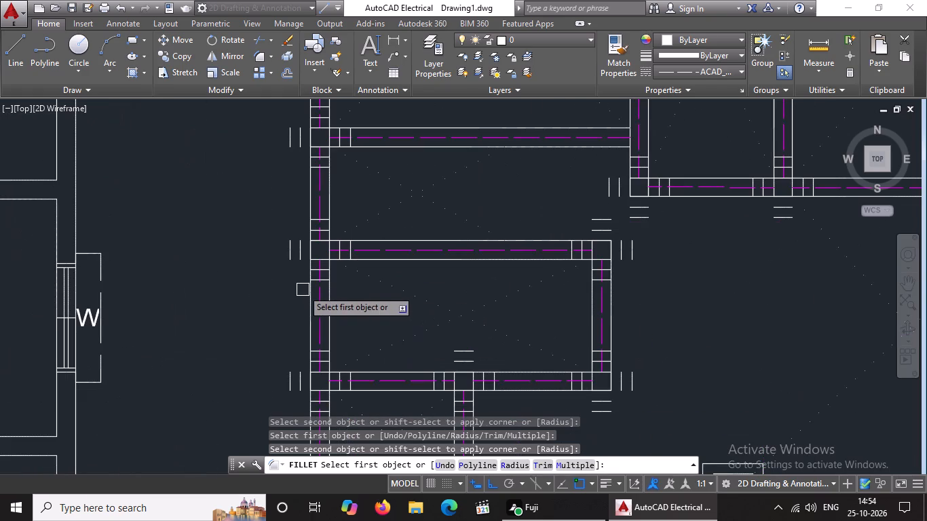
{"action": "scroll", "coordinate": [314, 249], "scroll_direction": "up", "scroll_amount": 3}
{"action": "scroll", "coordinate": [303, 252], "scroll_direction": "down", "scroll_amount": 4}
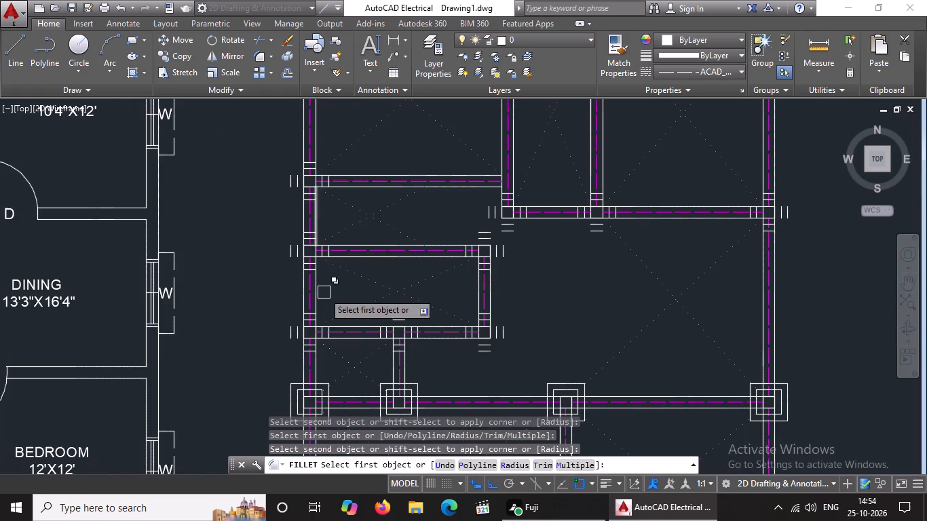
{"action": "scroll", "coordinate": [323, 285], "scroll_direction": "down", "scroll_amount": 1}
{"action": "scroll", "coordinate": [309, 323], "scroll_direction": "up", "scroll_amount": 5}
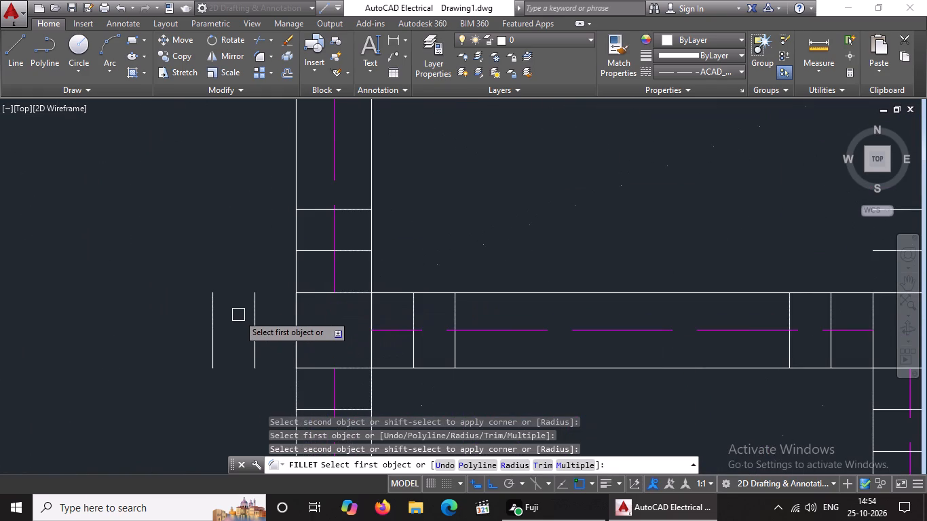
{"action": "left_click", "coordinate": [256, 314]}
{"action": "left_click", "coordinate": [316, 252]}
{"action": "left_click_drag", "start_coordinate": [216, 313], "coordinate": [215, 305]}
{"action": "left_click", "coordinate": [311, 209]}
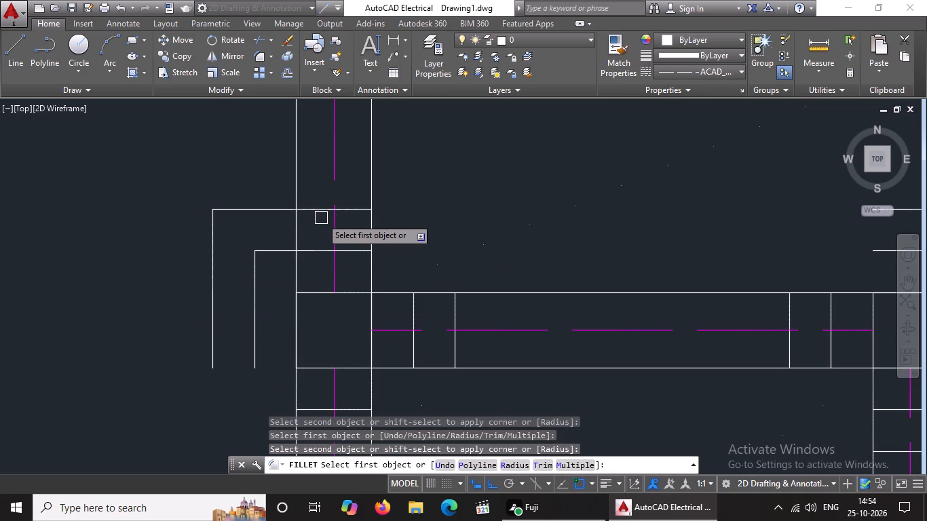
{"action": "scroll", "coordinate": [326, 214], "scroll_direction": "down", "scroll_amount": 2}
{"action": "scroll", "coordinate": [341, 246], "scroll_direction": "up", "scroll_amount": 1}
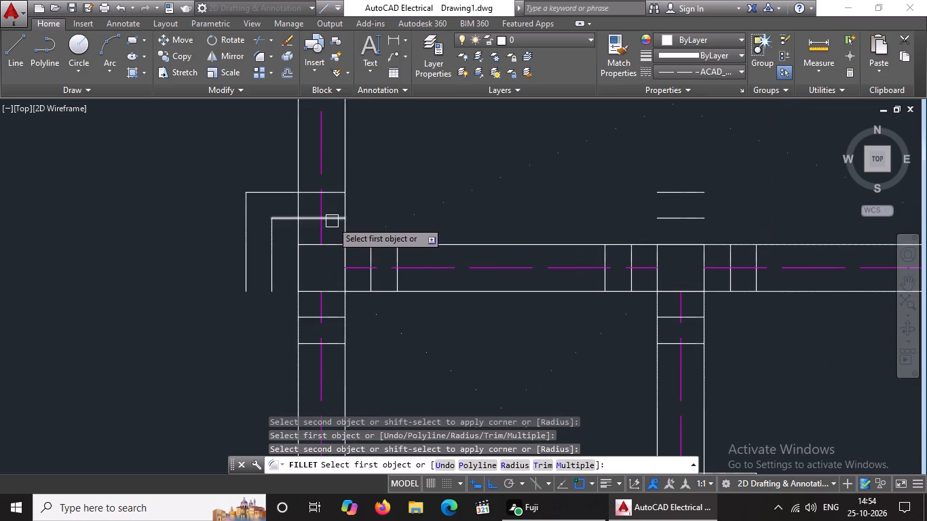
{"action": "left_click", "coordinate": [333, 220]}
{"action": "left_click", "coordinate": [368, 256]}
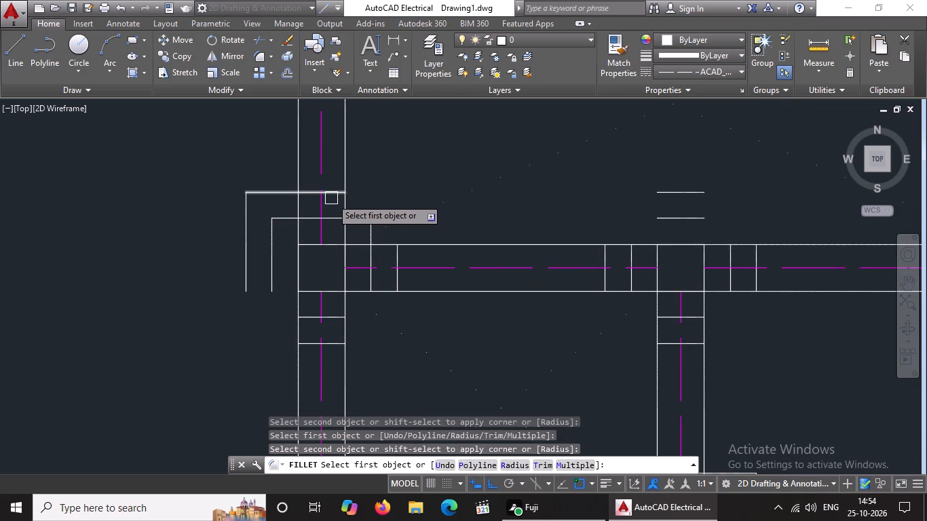
{"action": "scroll", "coordinate": [335, 208], "scroll_direction": "up", "scroll_amount": 2}
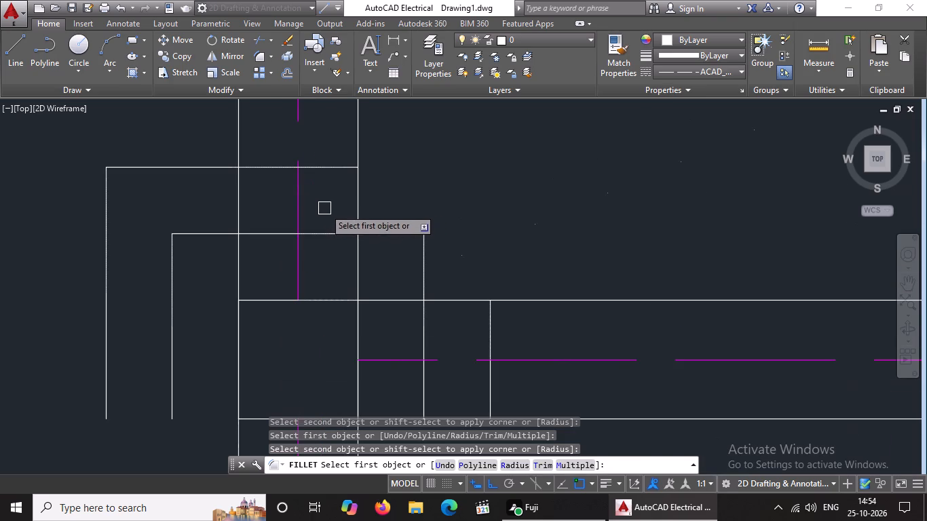
{"action": "left_click", "coordinate": [327, 166]}
{"action": "left_click", "coordinate": [485, 320]}
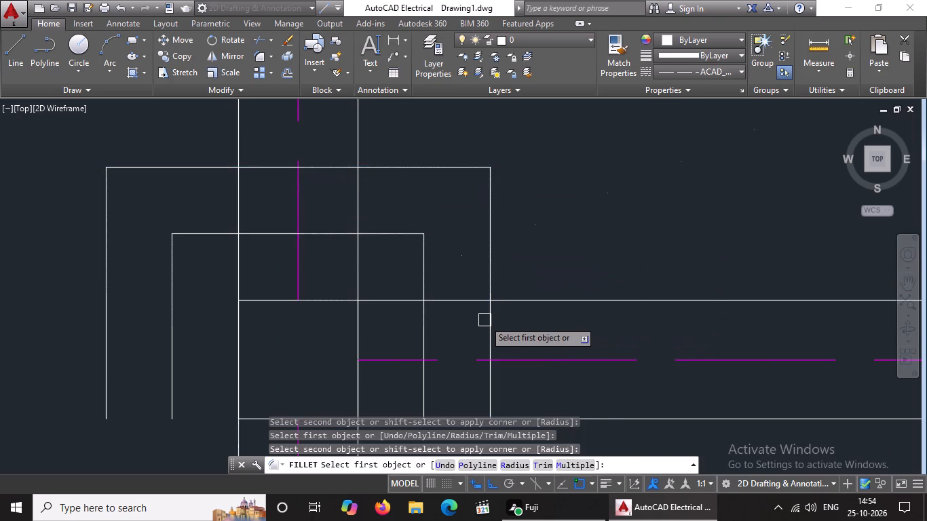
Fillet the same left-wall junction's inner and outer bottom offset lines to the matching left and right ones, closing both squares.
{"action": "scroll", "coordinate": [482, 313], "scroll_direction": "down", "scroll_amount": 3}
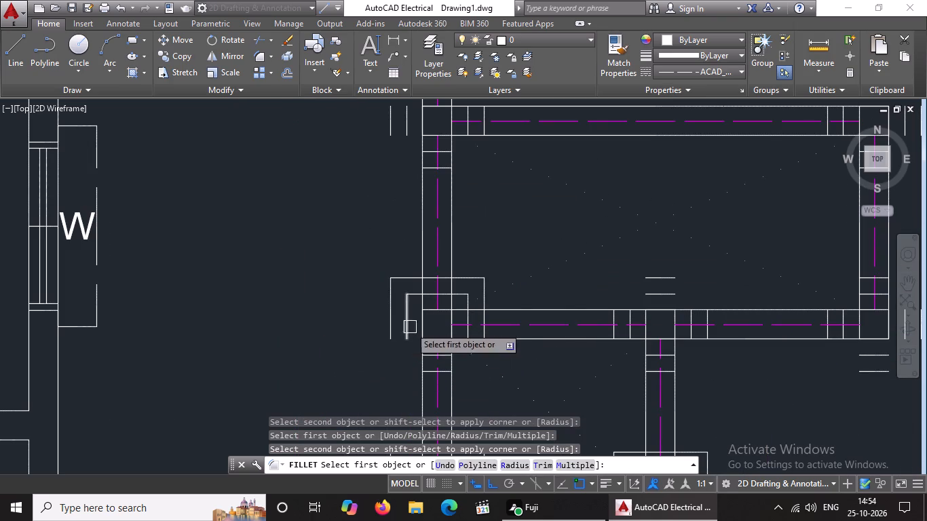
{"action": "left_click", "coordinate": [404, 319]}
{"action": "left_click", "coordinate": [429, 354]}
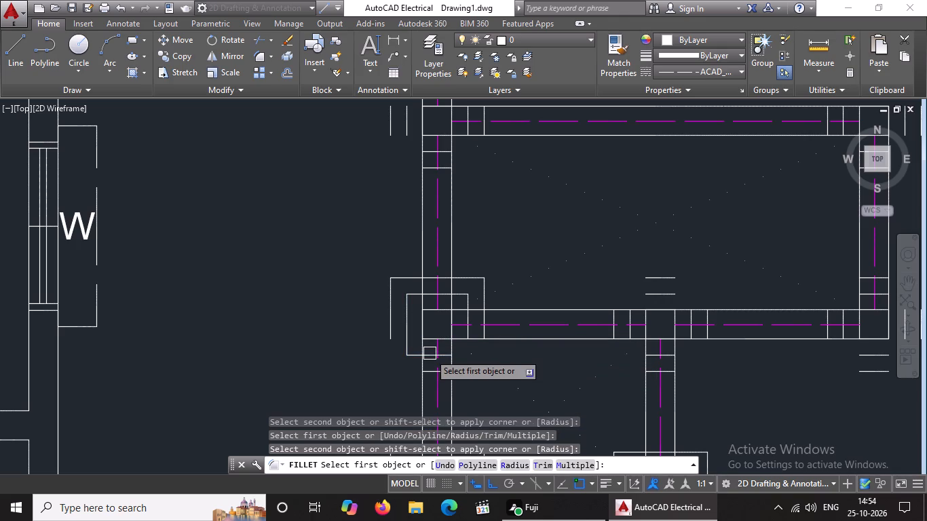
{"action": "left_click", "coordinate": [389, 311]}
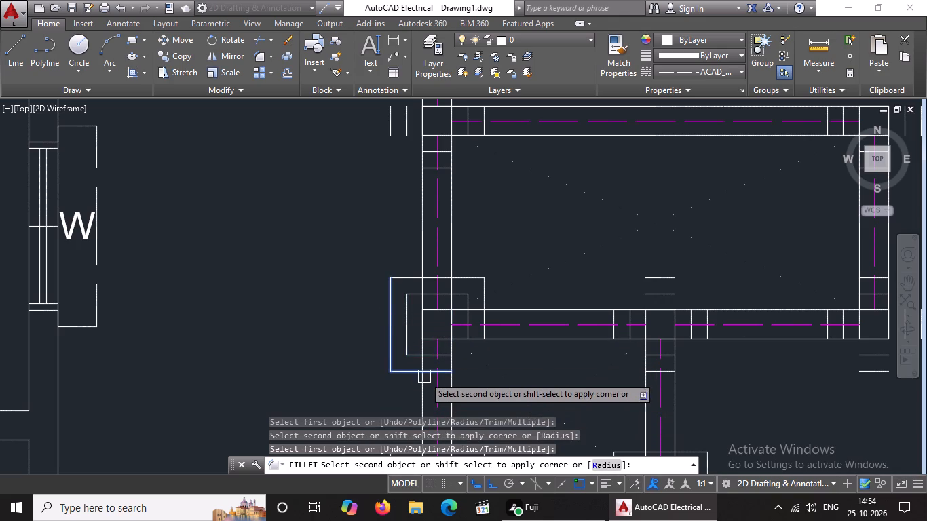
{"action": "scroll", "coordinate": [428, 372], "scroll_direction": "up", "scroll_amount": 2}
{"action": "left_click", "coordinate": [428, 372]}
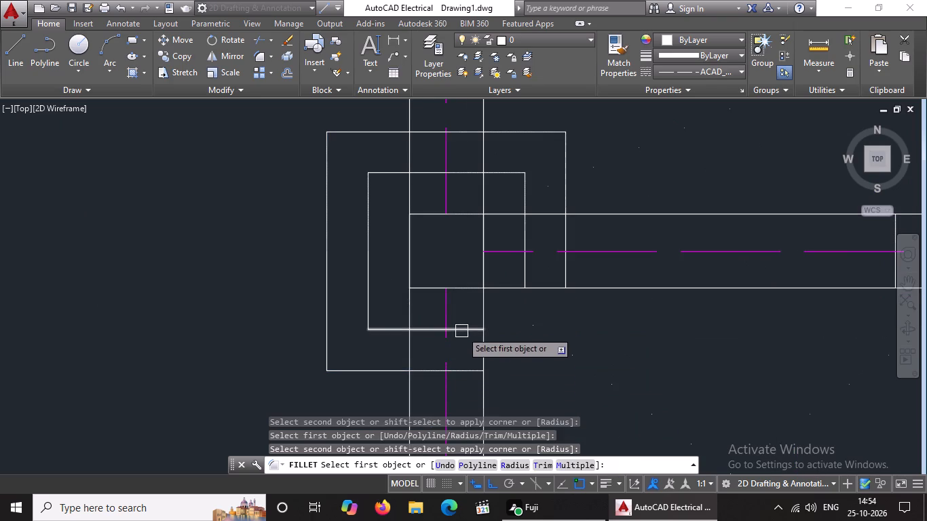
{"action": "left_click_drag", "start_coordinate": [463, 327], "coordinate": [485, 327]}
{"action": "left_click", "coordinate": [525, 268]}
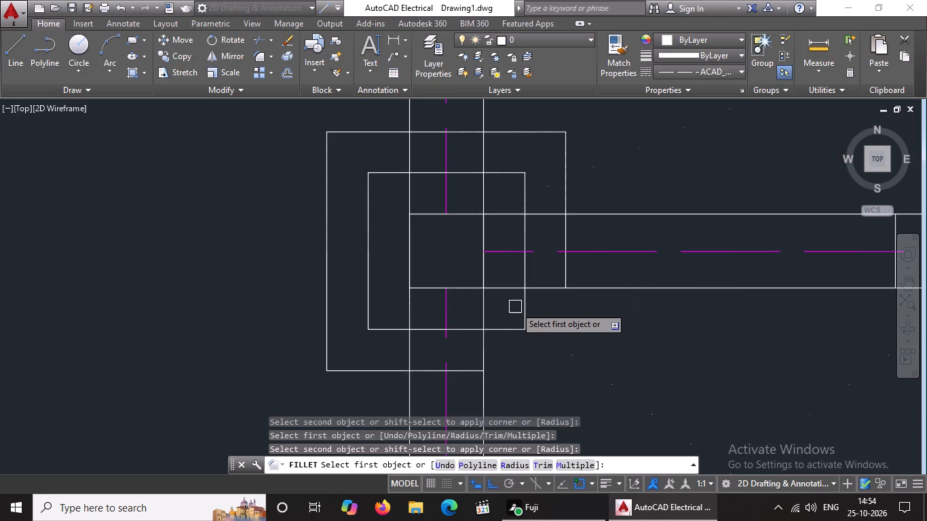
{"action": "left_click", "coordinate": [462, 372]}
{"action": "left_click", "coordinate": [567, 279]}
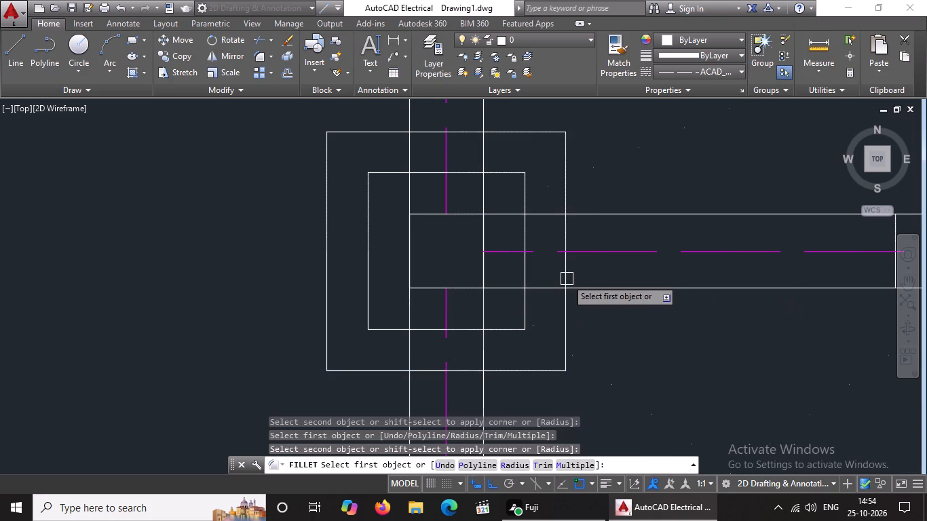
At the short partition's upper junction, along the same horizontal wall, fillet the inner and outer bottom offset lines to the matching left and right ones.
{"action": "scroll", "coordinate": [567, 279], "scroll_direction": "down", "scroll_amount": 4}
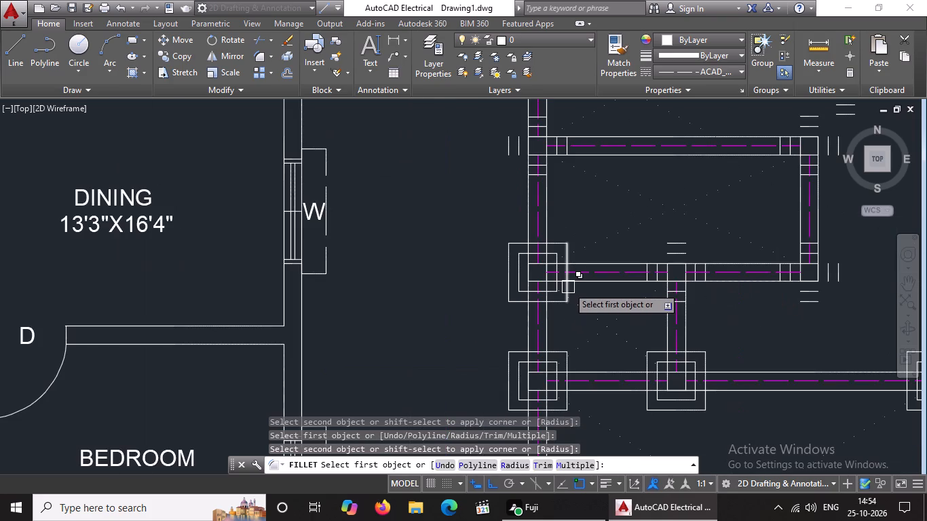
{"action": "scroll", "coordinate": [690, 301], "scroll_direction": "up", "scroll_amount": 4}
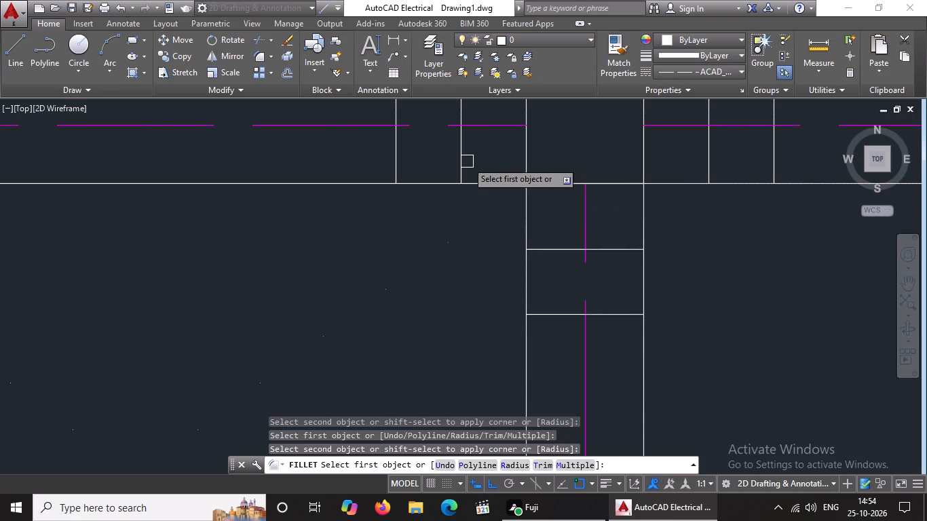
{"action": "left_click", "coordinate": [460, 157]}
{"action": "left_click", "coordinate": [565, 251]}
{"action": "left_click_drag", "start_coordinate": [394, 159], "coordinate": [394, 163]}
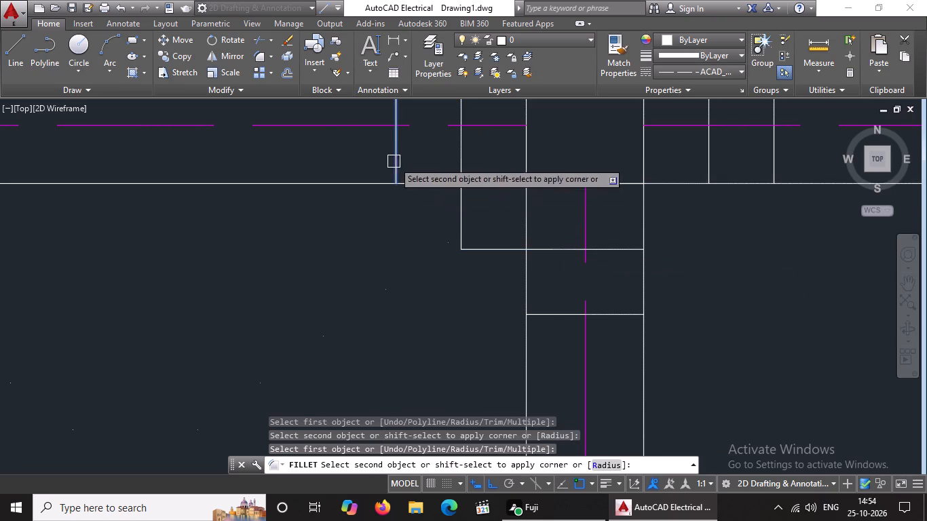
{"action": "left_click_drag", "start_coordinate": [394, 163], "coordinate": [400, 175]}
{"action": "left_click", "coordinate": [551, 314]}
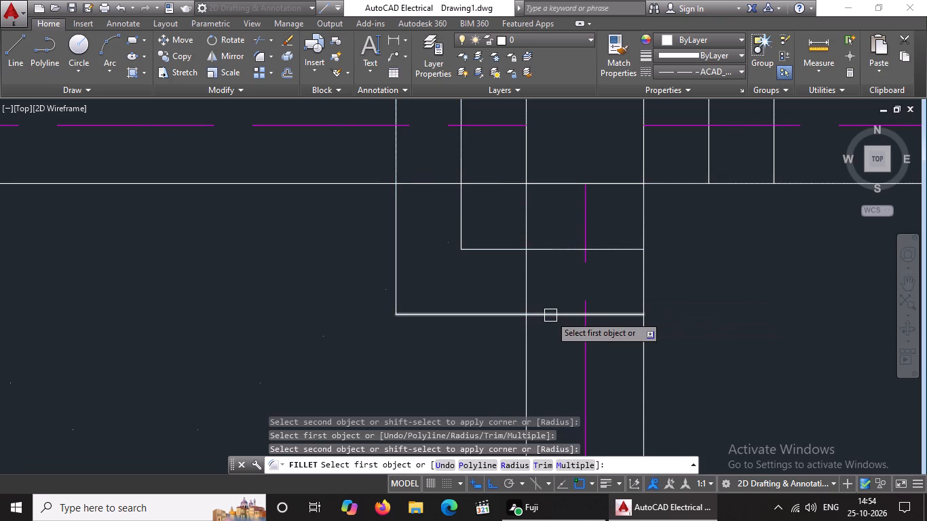
{"action": "left_click", "coordinate": [606, 250]}
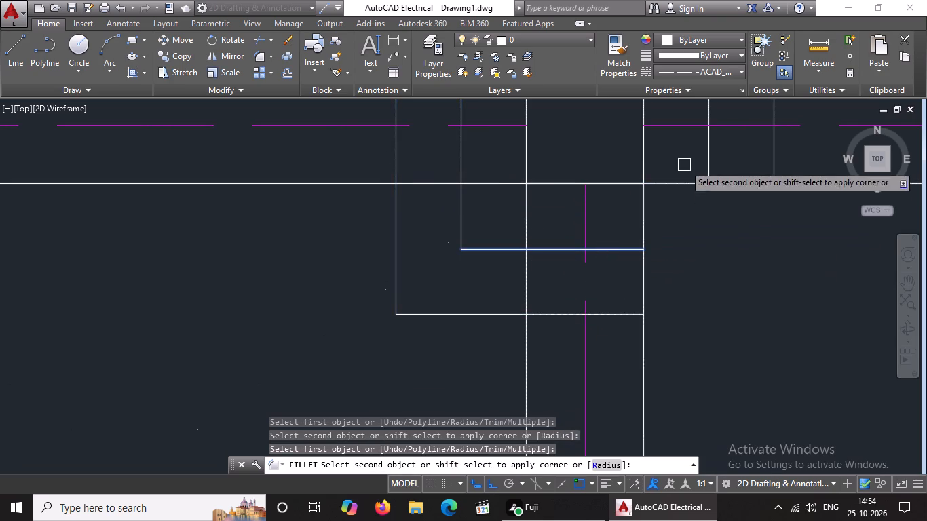
{"action": "left_click", "coordinate": [706, 156]}
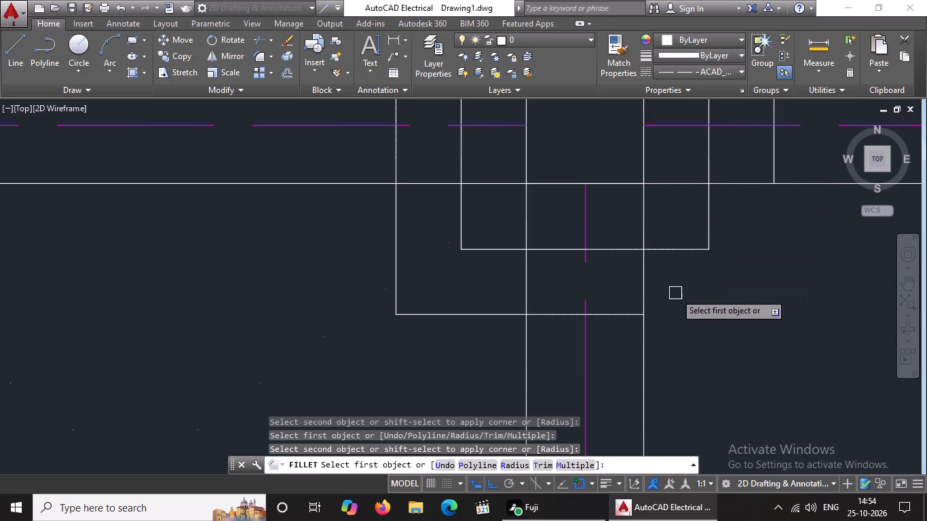
{"action": "left_click_drag", "start_coordinate": [617, 317], "coordinate": [620, 311]}
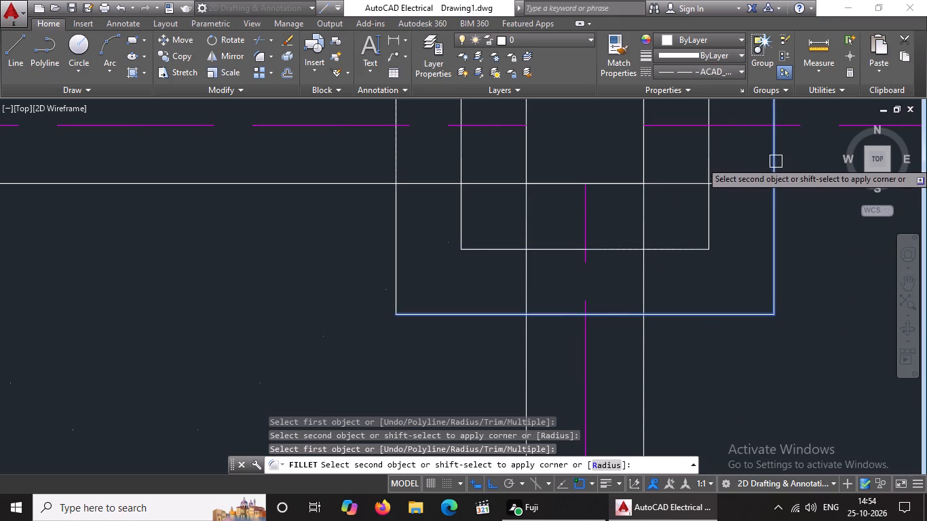
{"action": "left_click", "coordinate": [776, 161]}
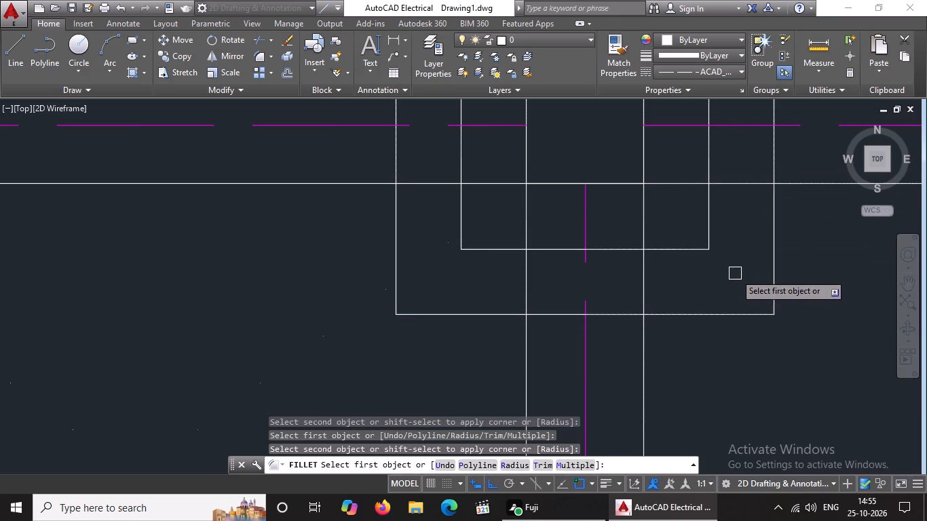
Fillet the short partition's upper junction's inner and outer top offset lines to the matching left and right ones, closing both squares.
{"action": "scroll", "coordinate": [695, 283], "scroll_direction": "down", "scroll_amount": 4}
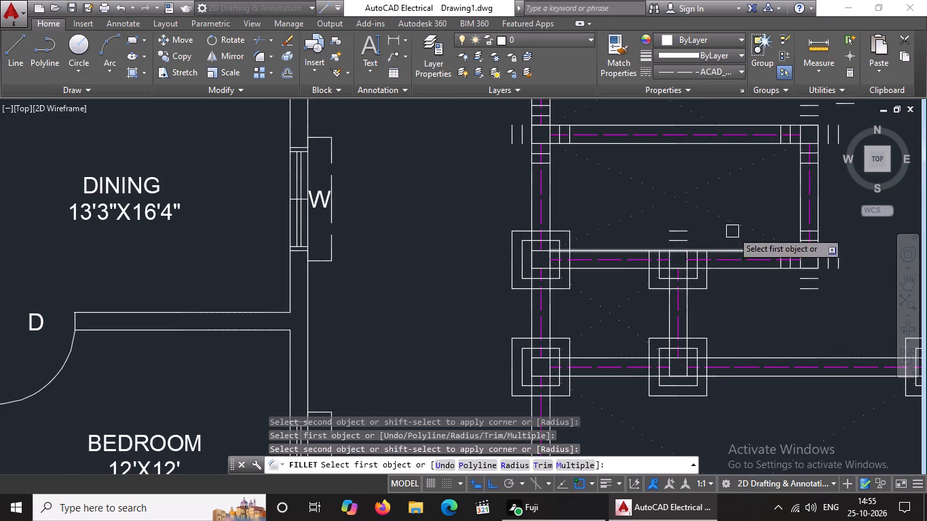
{"action": "scroll", "coordinate": [734, 223], "scroll_direction": "up", "scroll_amount": 3}
{"action": "left_click_drag", "start_coordinate": [419, 351], "coordinate": [423, 344]}
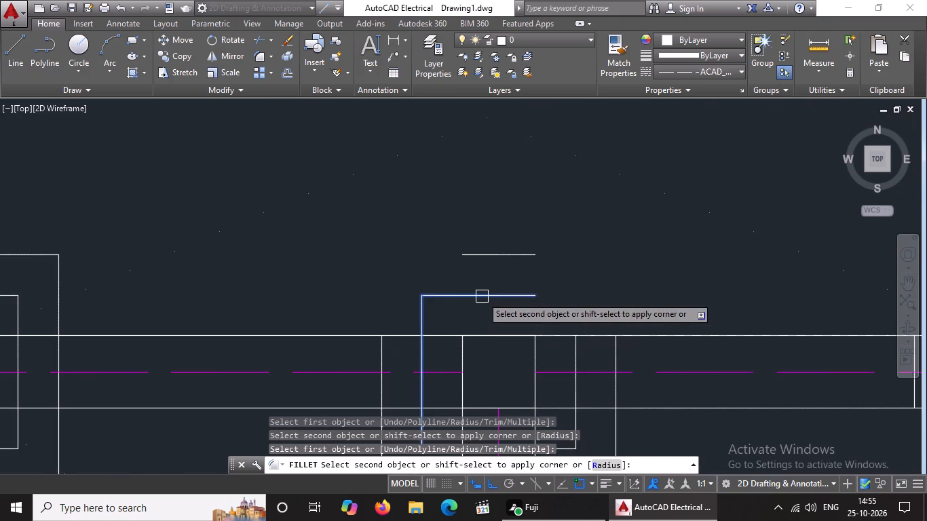
{"action": "left_click", "coordinate": [483, 295]}
{"action": "left_click", "coordinate": [384, 359]}
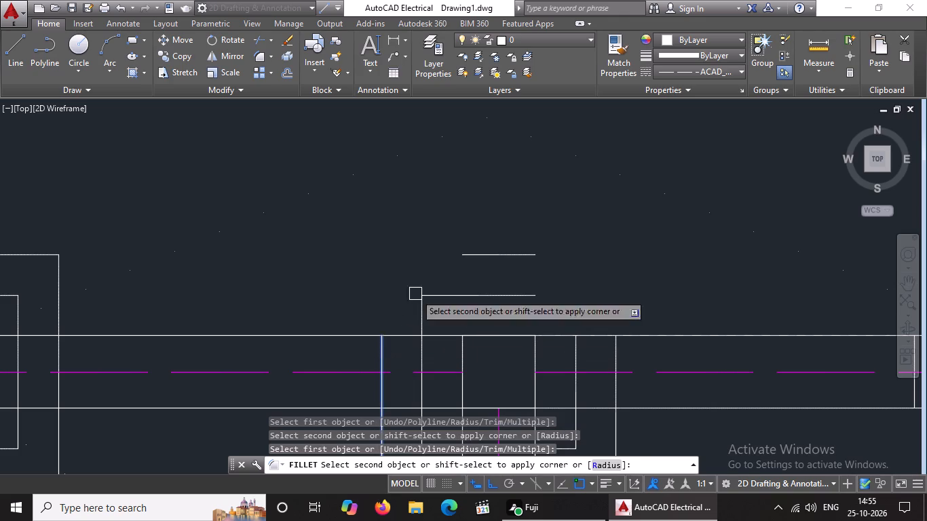
{"action": "left_click", "coordinate": [483, 250]}
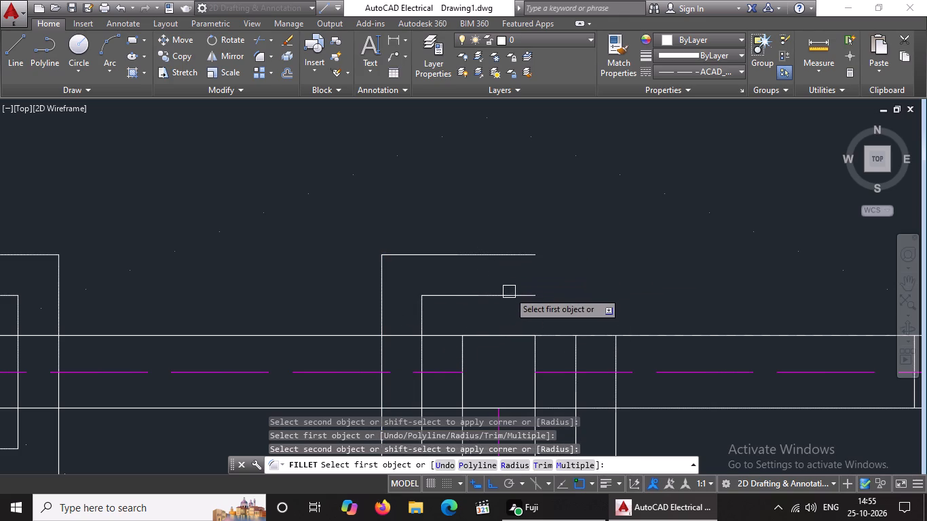
{"action": "left_click", "coordinate": [509, 296]}
{"action": "left_click", "coordinate": [574, 360]}
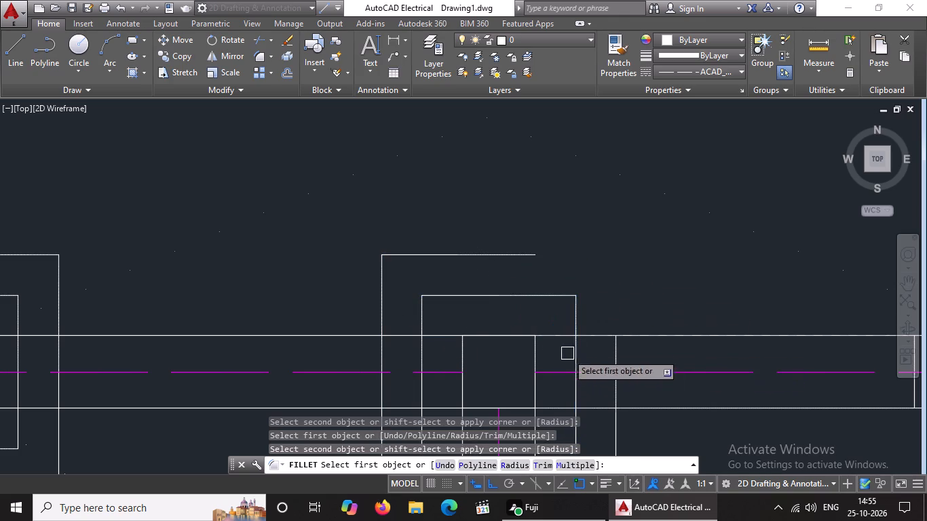
{"action": "left_click", "coordinate": [500, 258]}
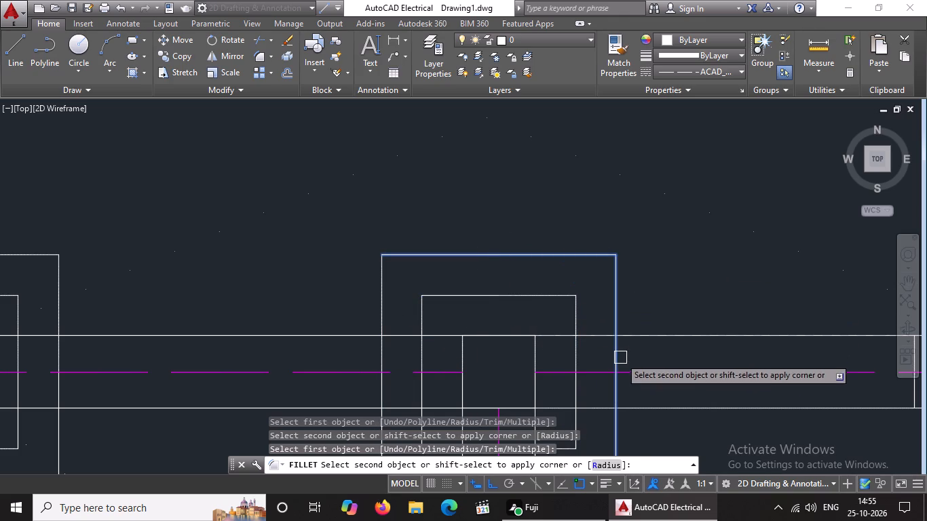
{"action": "left_click", "coordinate": [615, 360]}
At the corner where that horizontal wall ends to the right, fillet the inner and outer bottom offset lines to the matching left and right ones.
{"action": "scroll", "coordinate": [457, 305], "scroll_direction": "down", "scroll_amount": 3}
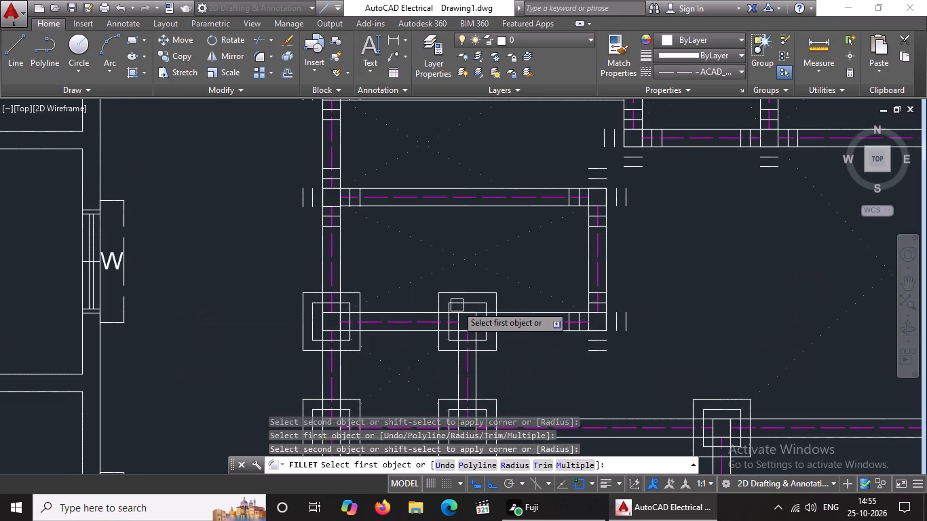
{"action": "scroll", "coordinate": [620, 355], "scroll_direction": "up", "scroll_amount": 2}
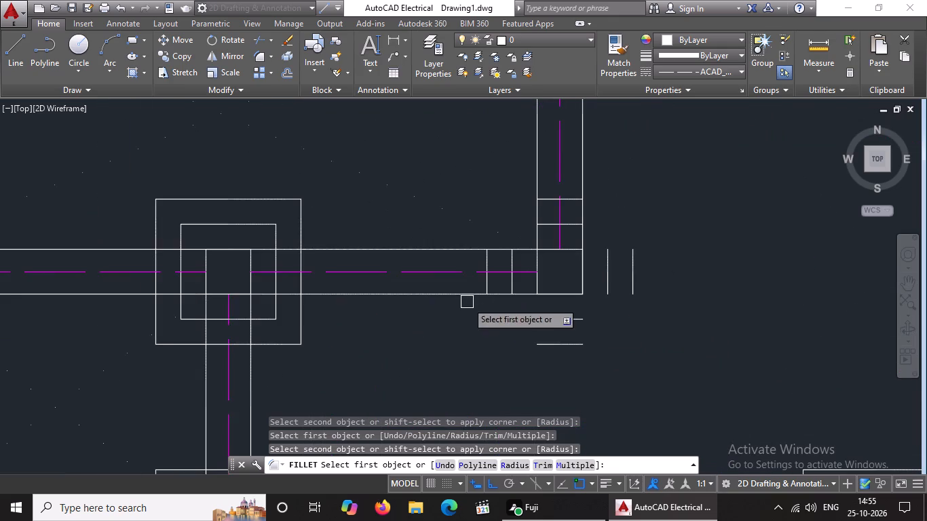
{"action": "scroll", "coordinate": [467, 302], "scroll_direction": "up", "scroll_amount": 1}
{"action": "scroll", "coordinate": [568, 305], "scroll_direction": "down", "scroll_amount": 3}
{"action": "scroll", "coordinate": [573, 307], "scroll_direction": "up", "scroll_amount": 3}
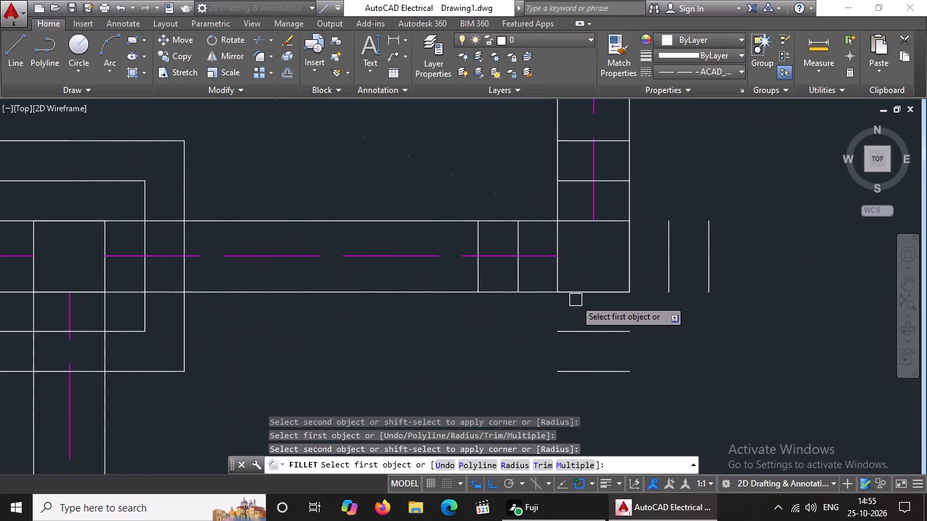
{"action": "left_click", "coordinate": [521, 281]}
{"action": "left_click", "coordinate": [580, 334]}
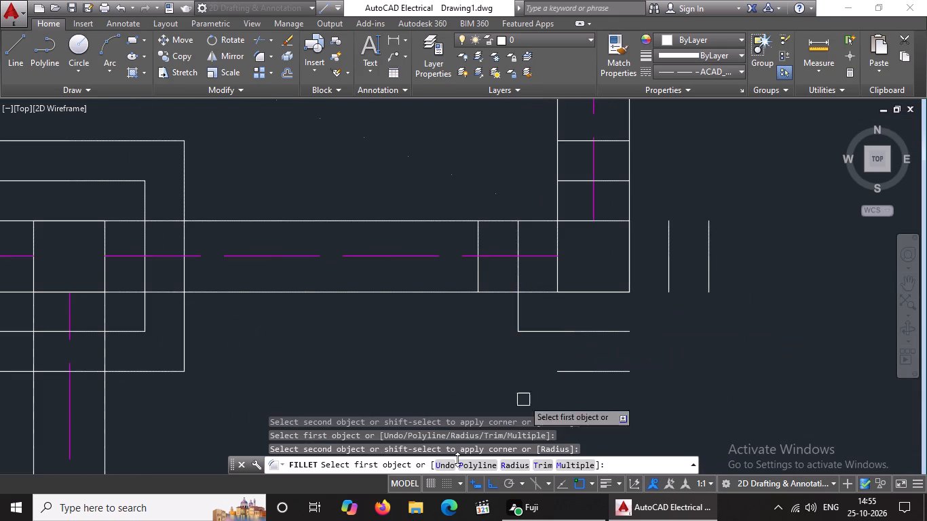
{"action": "left_click", "coordinate": [477, 279]}
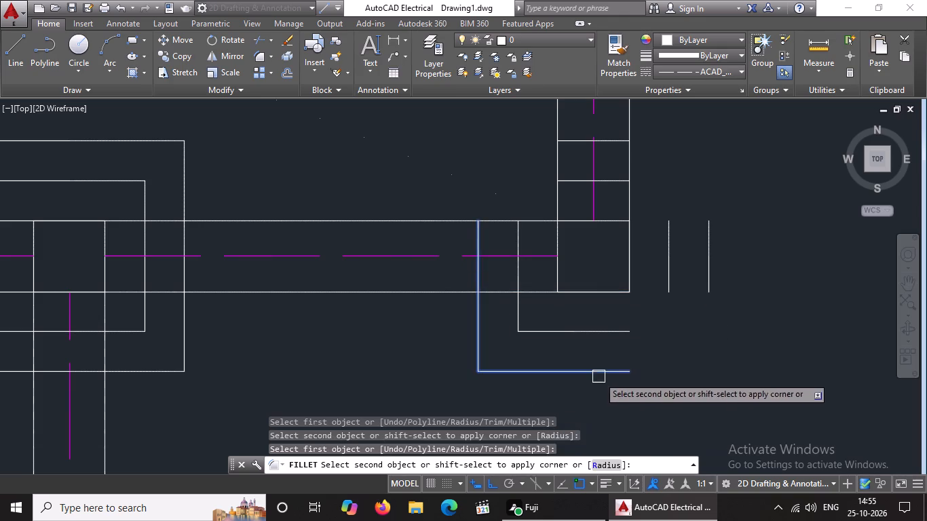
{"action": "left_click", "coordinate": [598, 374]}
{"action": "left_click", "coordinate": [605, 335]}
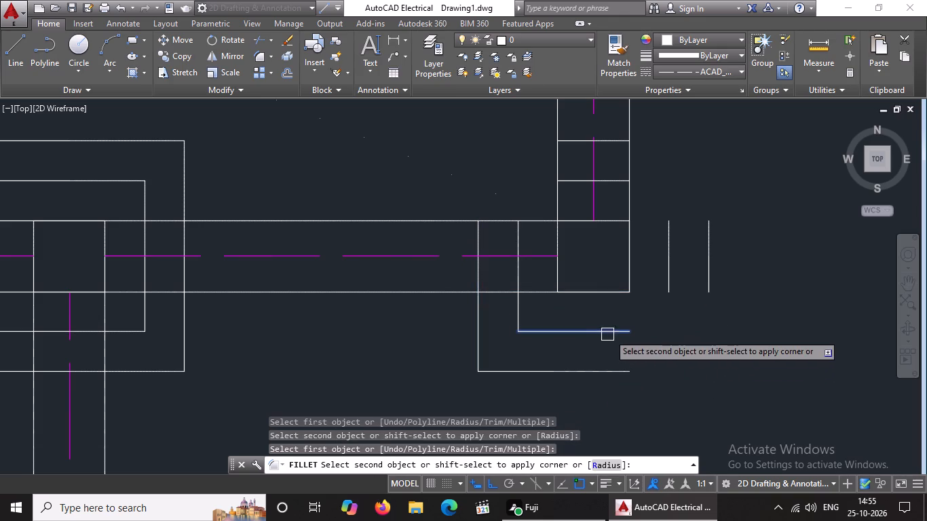
{"action": "left_click", "coordinate": [668, 278]}
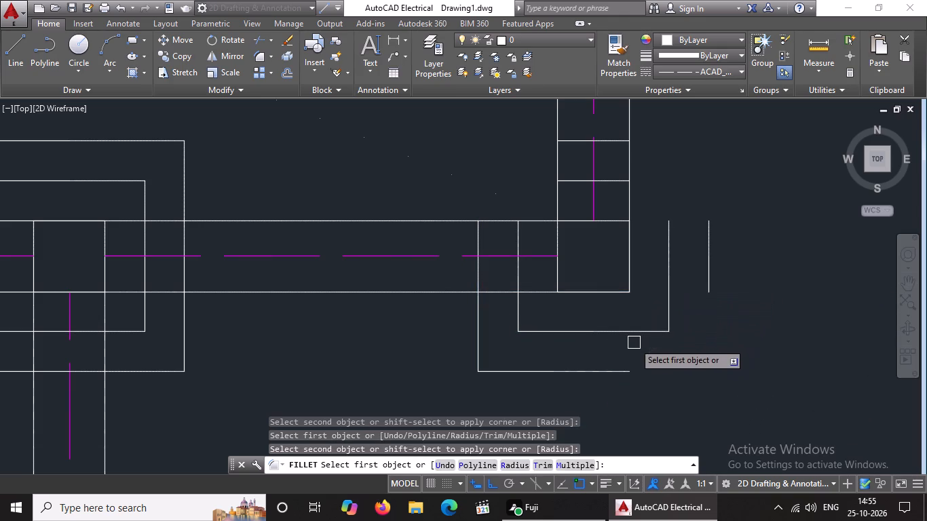
{"action": "left_click_drag", "start_coordinate": [618, 372], "coordinate": [630, 364]}
{"action": "left_click", "coordinate": [706, 286]}
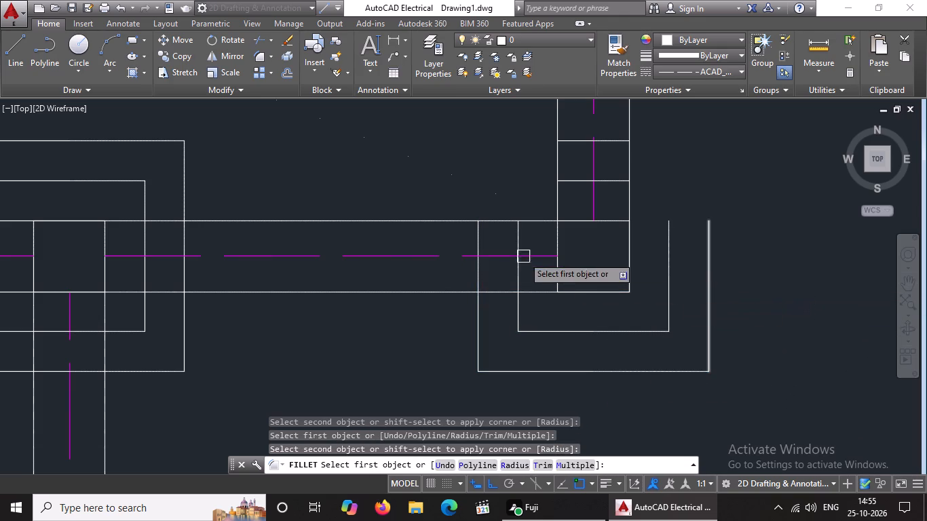
Fillet the same corner's inner and outer top offset lines to the matching left and right ones, closing both squares.
{"action": "left_click_drag", "start_coordinate": [519, 237], "coordinate": [526, 235]}
{"action": "left_click", "coordinate": [582, 182]}
{"action": "left_click", "coordinate": [669, 239]}
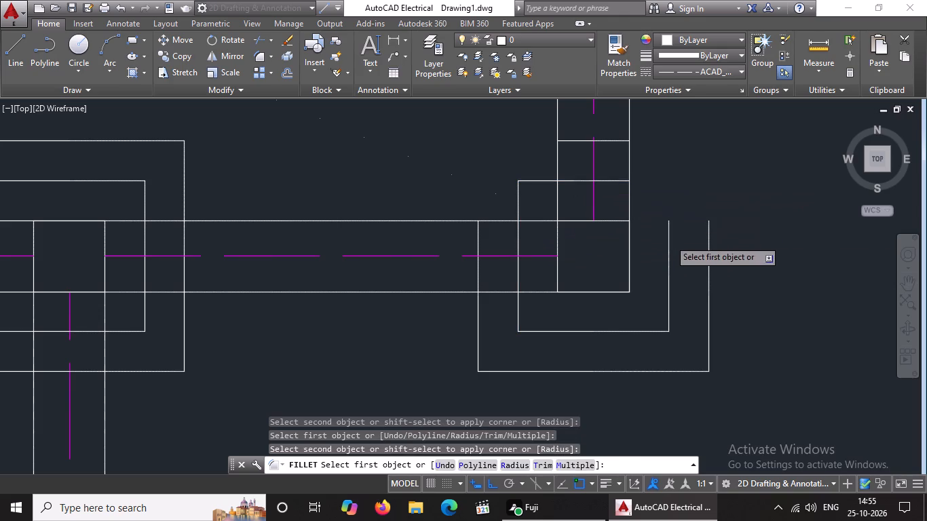
{"action": "left_click", "coordinate": [618, 182]}
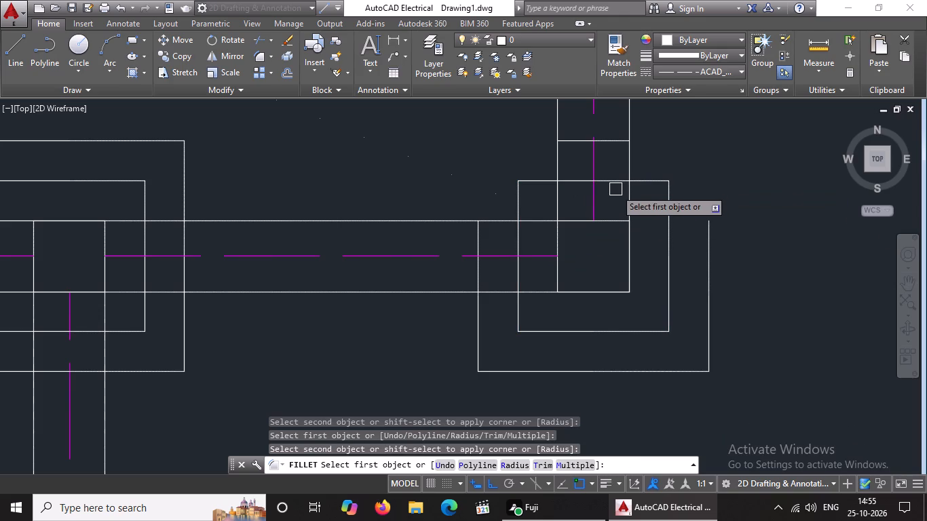
{"action": "left_click", "coordinate": [471, 239]}
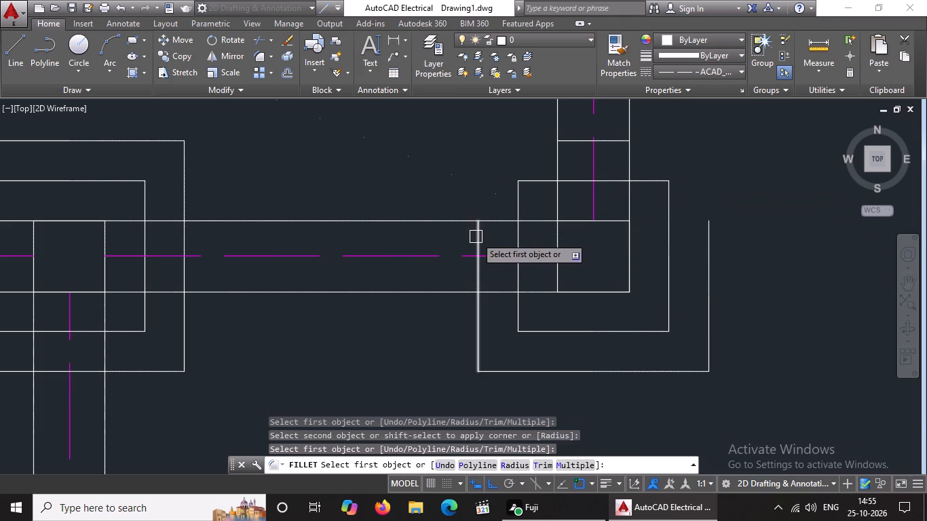
{"action": "left_click", "coordinate": [476, 237]}
{"action": "left_click", "coordinate": [578, 144]}
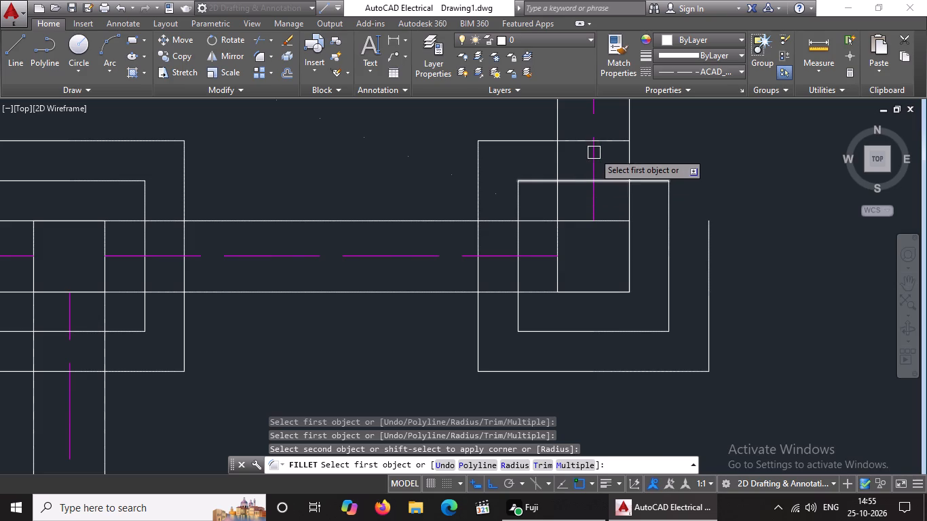
{"action": "left_click_drag", "start_coordinate": [609, 141], "coordinate": [614, 148]}
{"action": "left_click", "coordinate": [711, 222]}
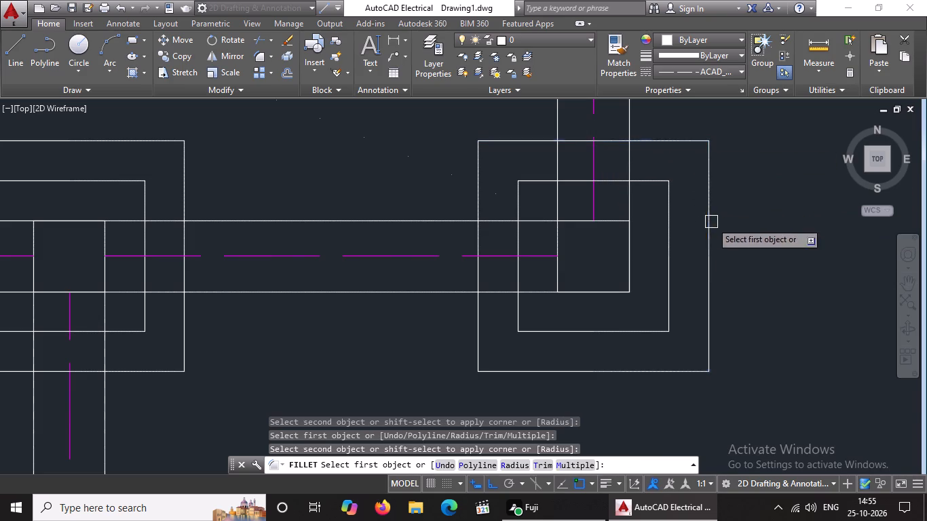
At the small room's upper-right corner directly above, fillet the inner and outer bottom offset lines to the matching left and right ones.
{"action": "scroll", "coordinate": [582, 307], "scroll_direction": "down", "scroll_amount": 9}
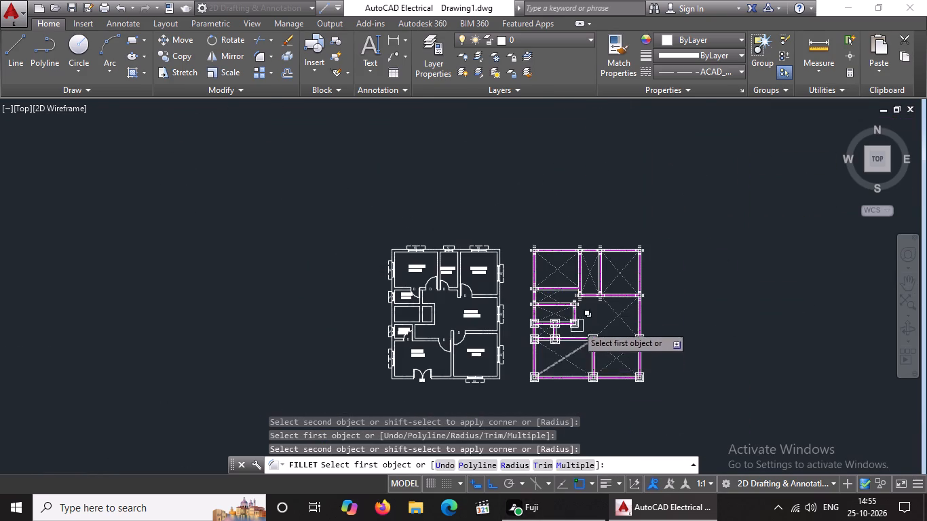
{"action": "scroll", "coordinate": [565, 294], "scroll_direction": "up", "scroll_amount": 3}
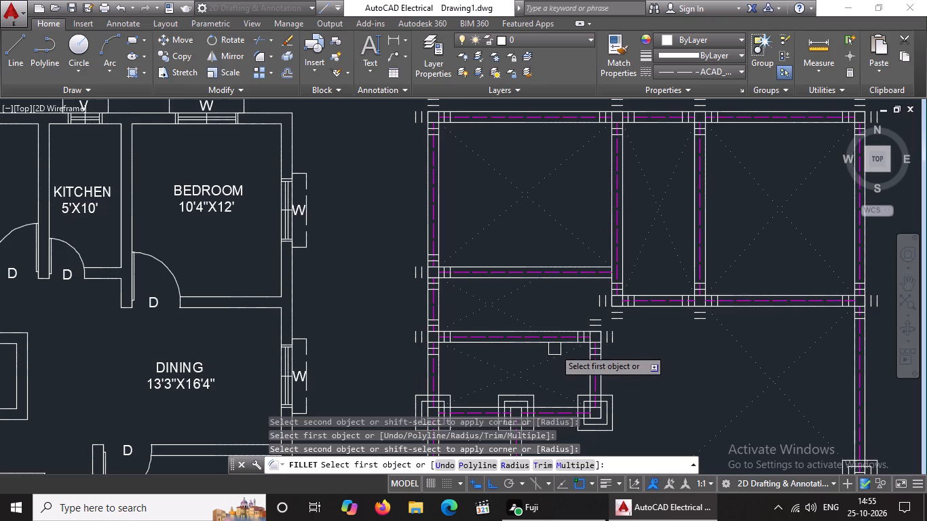
{"action": "scroll", "coordinate": [552, 330], "scroll_direction": "down", "scroll_amount": 2}
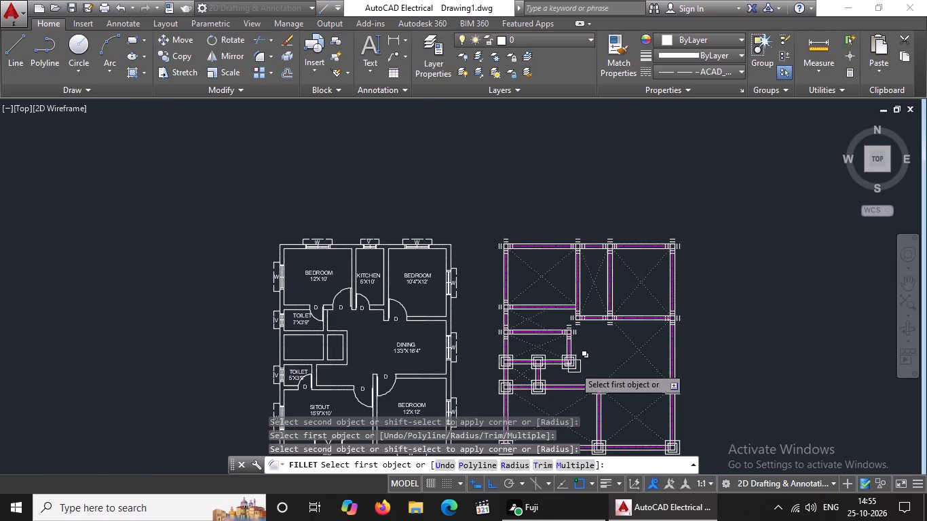
{"action": "scroll", "coordinate": [573, 392], "scroll_direction": "up", "scroll_amount": 1}
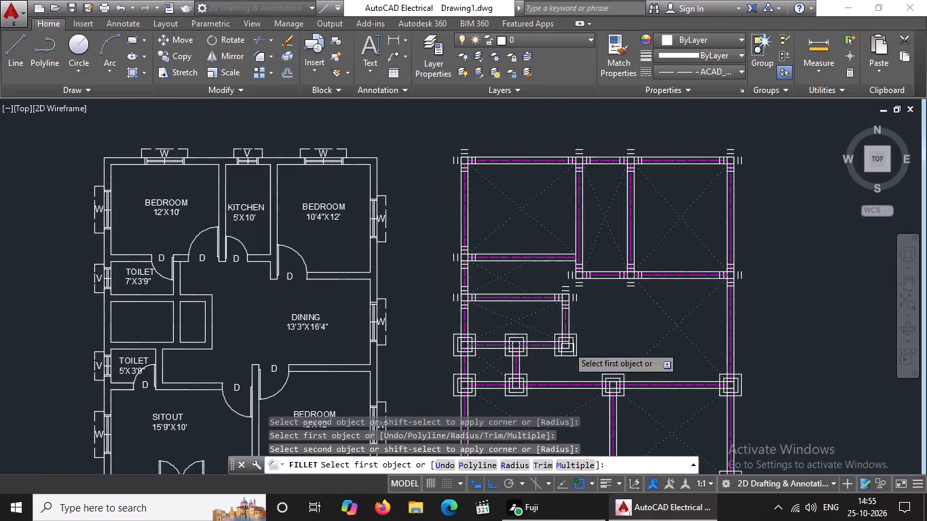
{"action": "scroll", "coordinate": [567, 311], "scroll_direction": "up", "scroll_amount": 6}
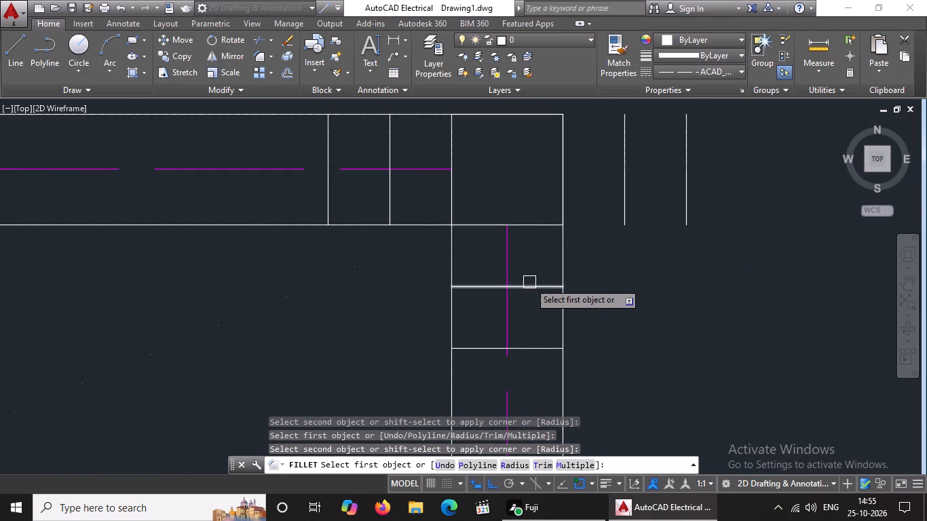
{"action": "left_click_drag", "start_coordinate": [530, 288], "coordinate": [536, 282]}
{"action": "left_click_drag", "start_coordinate": [621, 203], "coordinate": [617, 224]}
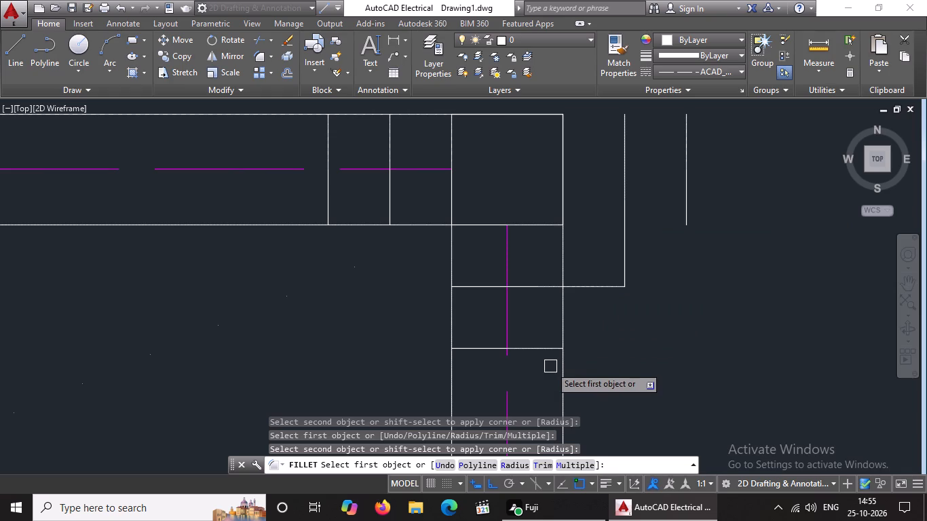
{"action": "left_click_drag", "start_coordinate": [532, 351], "coordinate": [544, 343]}
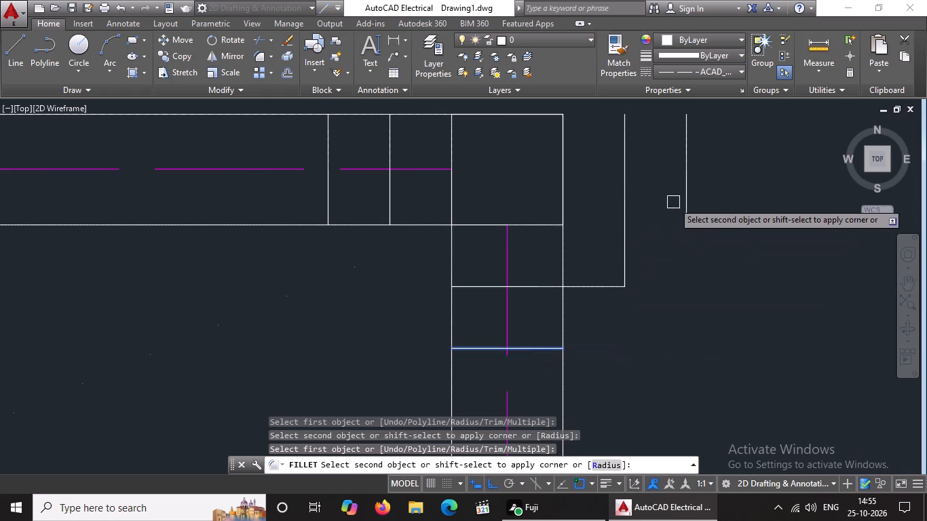
{"action": "left_click", "coordinate": [685, 196]}
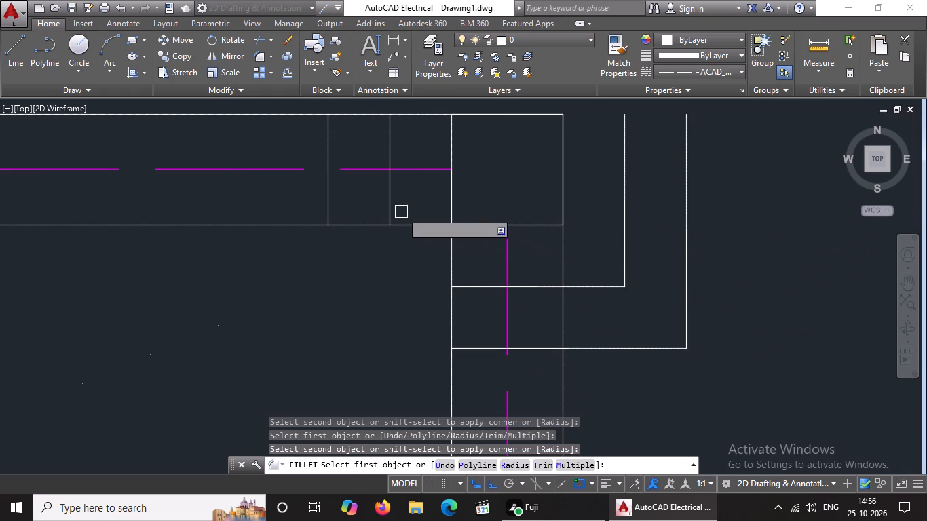
{"action": "left_click", "coordinate": [392, 201]}
{"action": "left_click", "coordinate": [472, 290]}
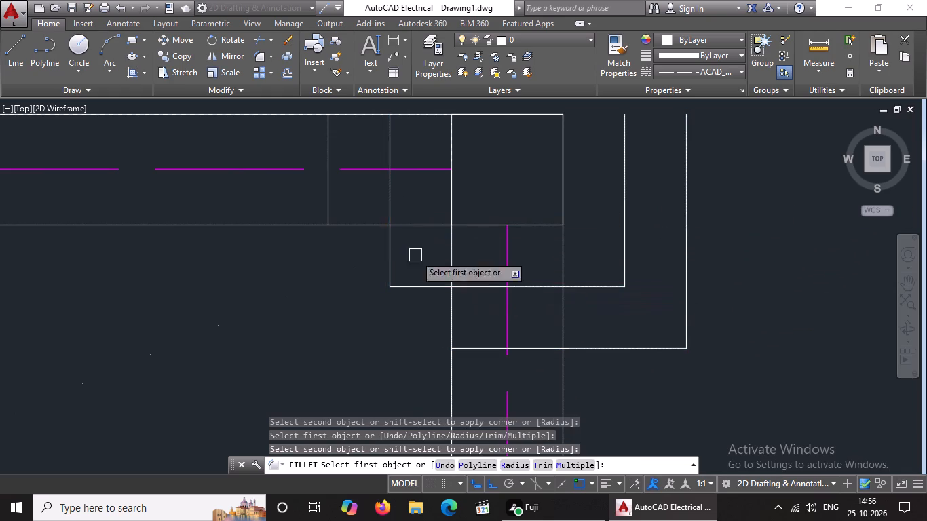
{"action": "left_click", "coordinate": [325, 202]}
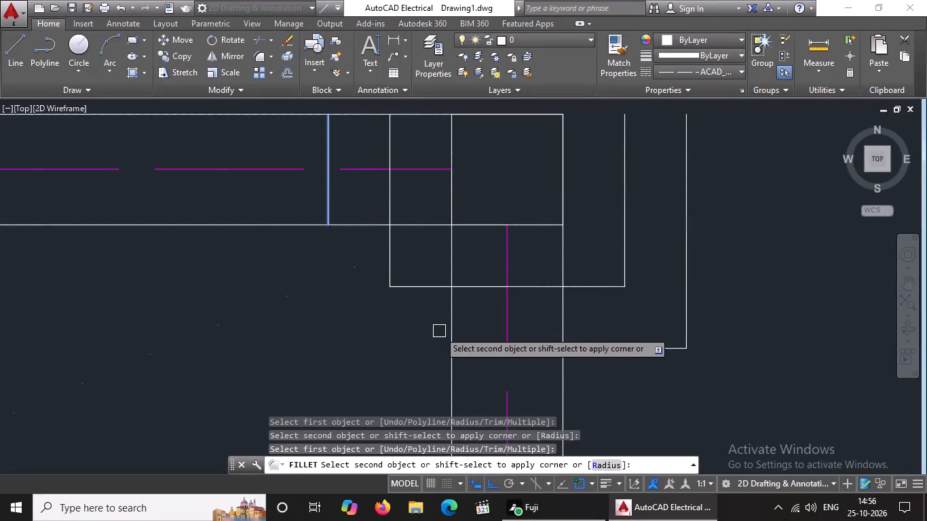
{"action": "left_click", "coordinate": [485, 349]}
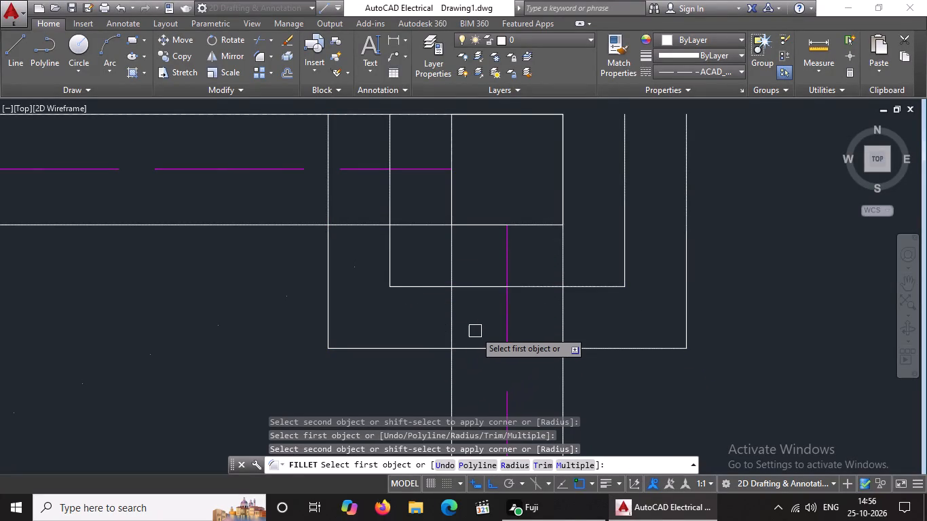
Fillet the same upper-right corner's inner and outer top offset lines to the matching left and right ones, closing both squares.
{"action": "scroll", "coordinate": [476, 331], "scroll_direction": "down", "scroll_amount": 2}
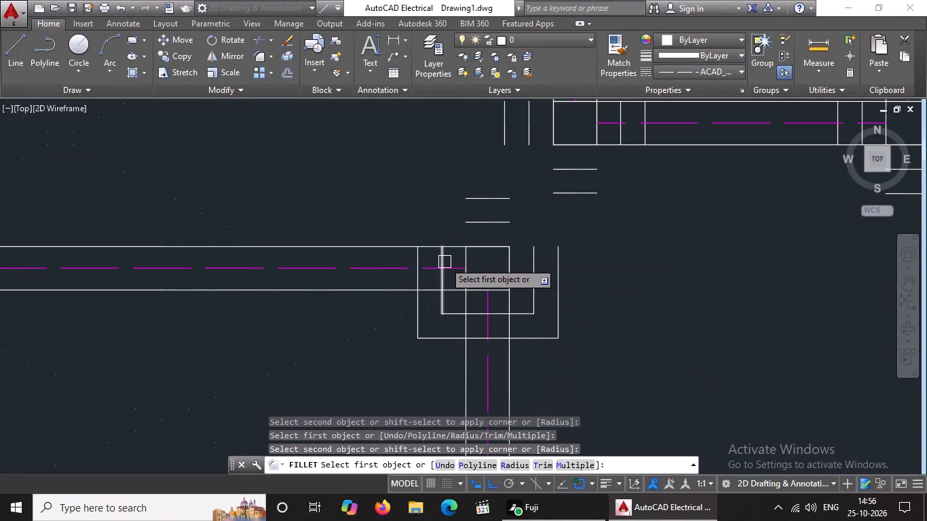
{"action": "left_click", "coordinate": [444, 262]}
{"action": "left_click", "coordinate": [480, 226]}
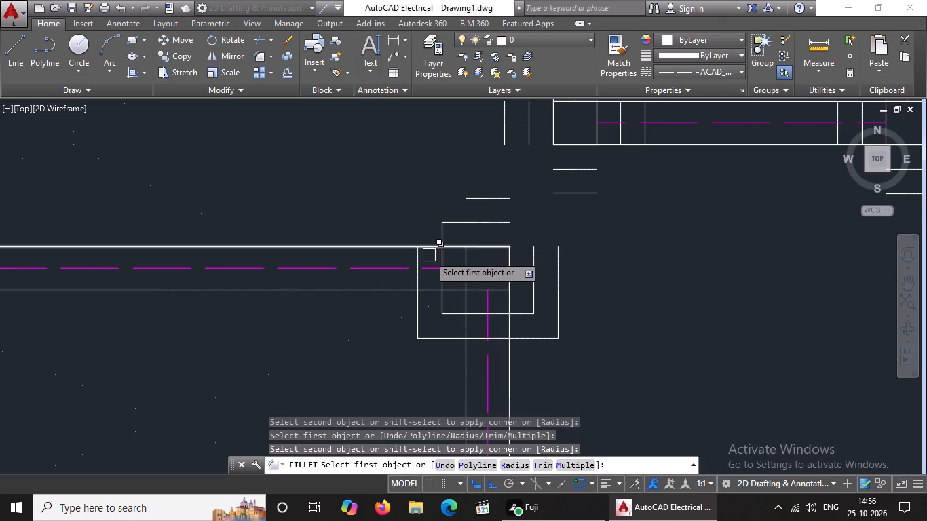
{"action": "left_click", "coordinate": [417, 256]}
{"action": "left_click", "coordinate": [477, 199]}
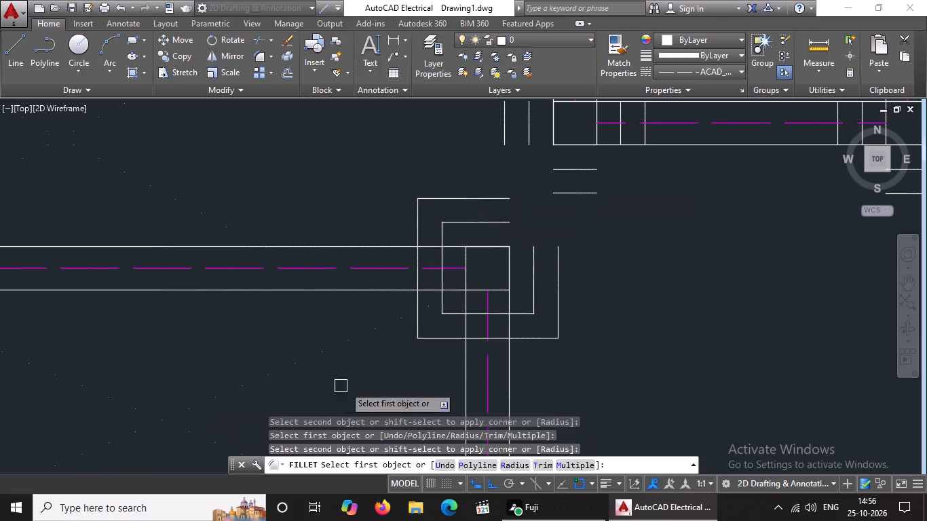
{"action": "left_click", "coordinate": [531, 264]}
{"action": "left_click", "coordinate": [494, 225]}
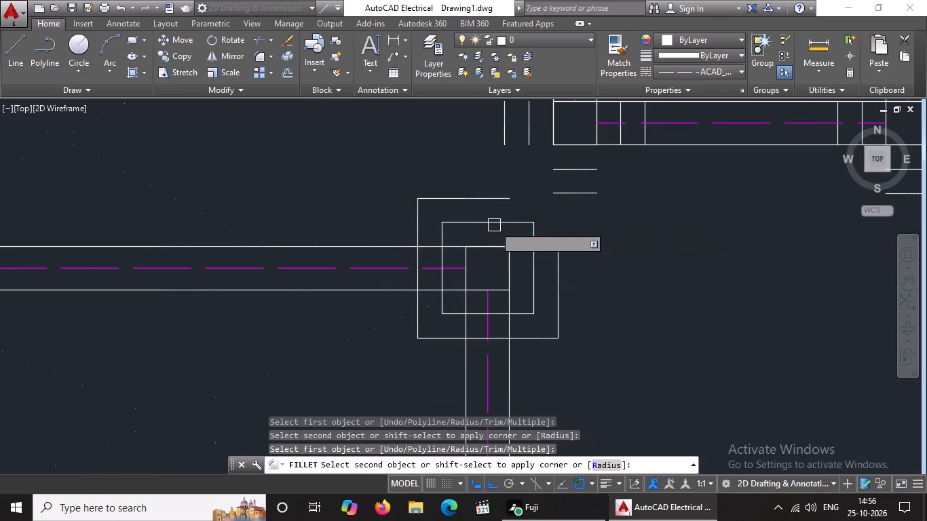
{"action": "left_click", "coordinate": [496, 198]}
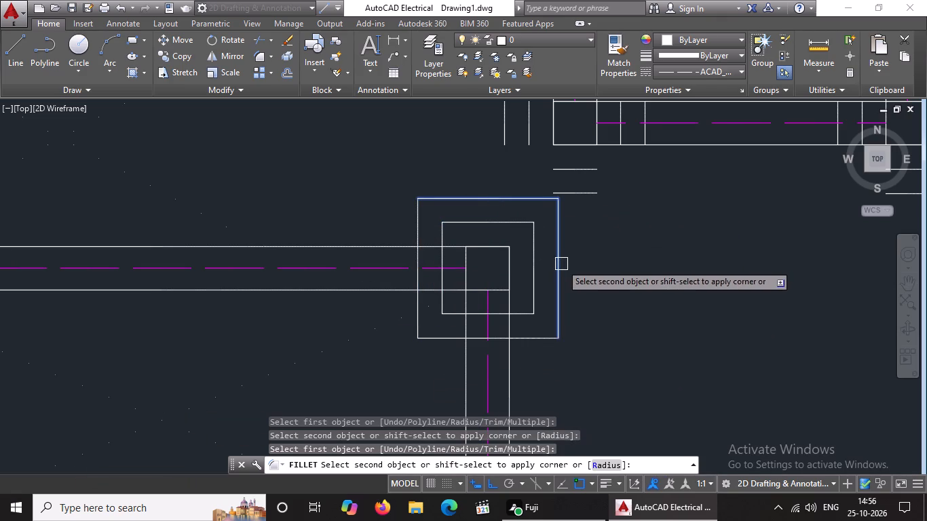
{"action": "left_click", "coordinate": [561, 264]}
At the small room's upper-left corner on the outer left wall, fillet the inner and outer top offset lines to the matching left and right ones.
{"action": "scroll", "coordinate": [427, 258], "scroll_direction": "down", "scroll_amount": 3}
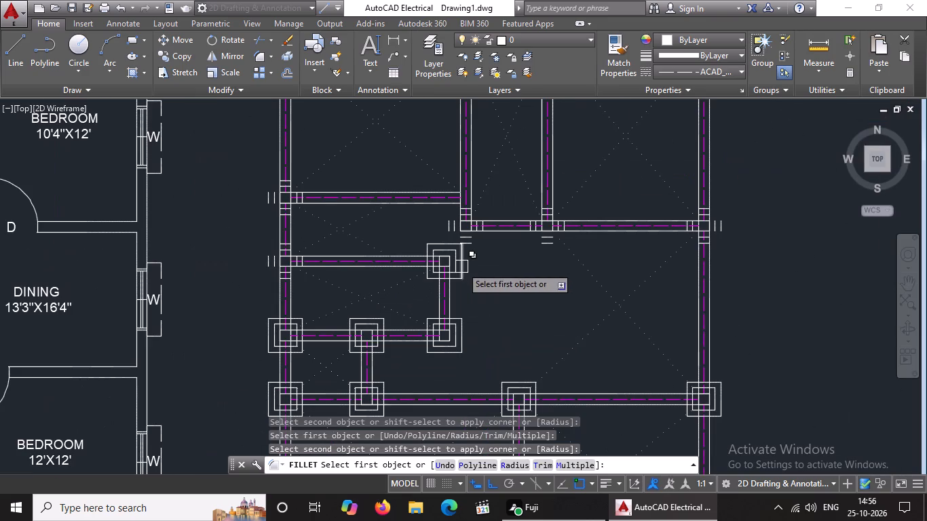
{"action": "scroll", "coordinate": [273, 263], "scroll_direction": "up", "scroll_amount": 3}
{"action": "left_click_drag", "start_coordinate": [274, 259], "coordinate": [278, 253]}
{"action": "left_click", "coordinate": [306, 212]}
{"action": "left_click_drag", "start_coordinate": [244, 247], "coordinate": [253, 235]}
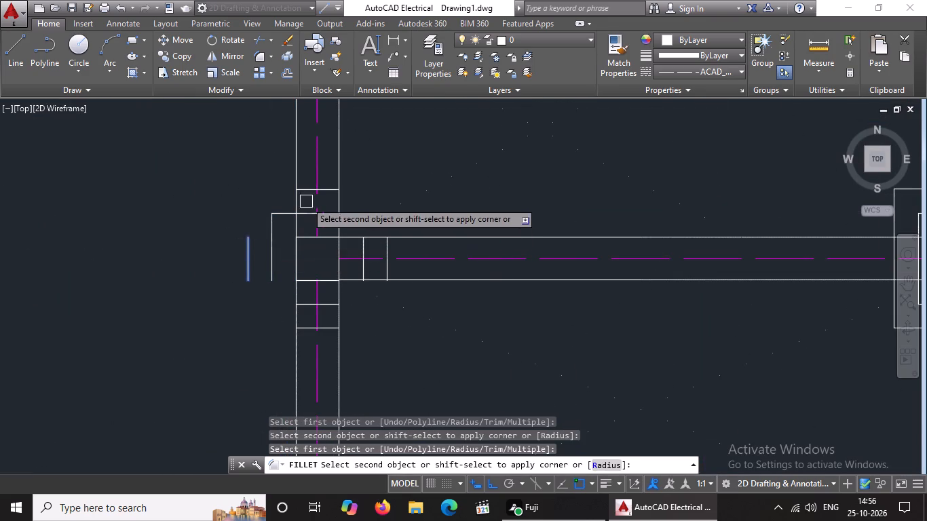
{"action": "left_click", "coordinate": [311, 191]}
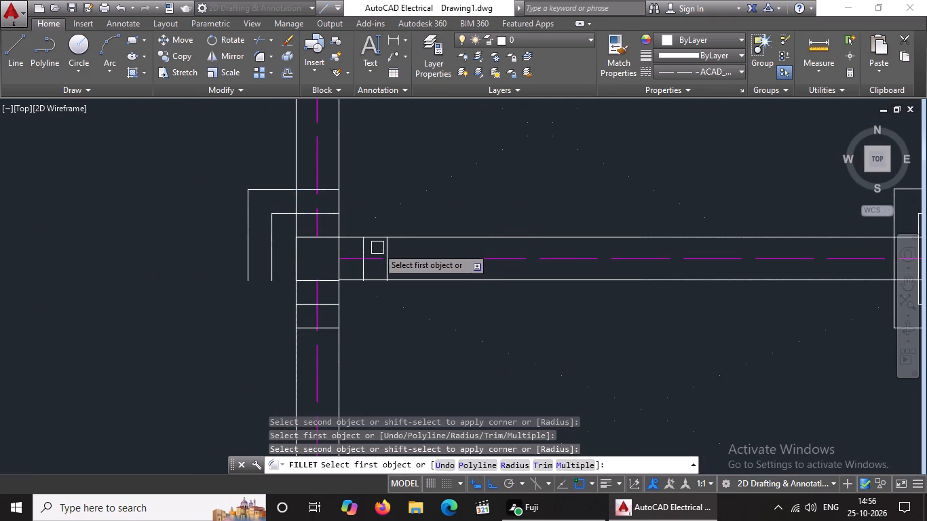
{"action": "left_click", "coordinate": [361, 248]}
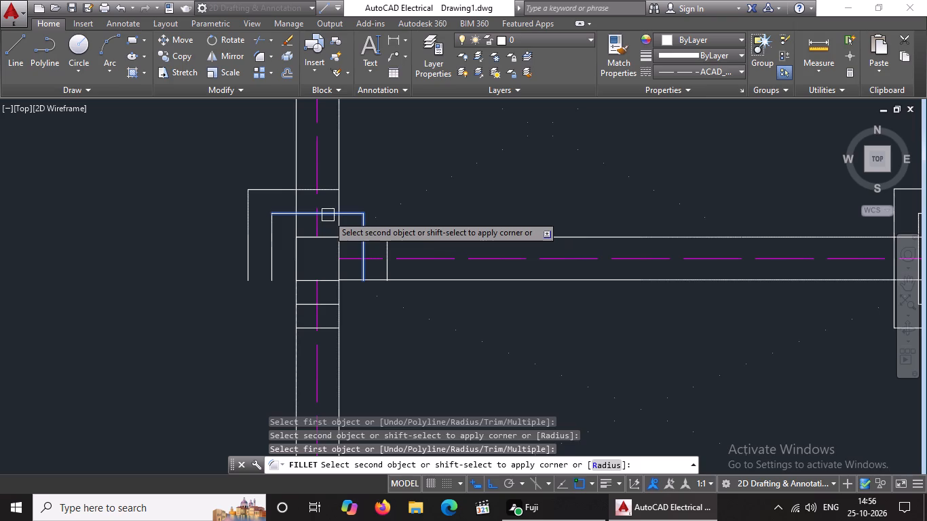
{"action": "left_click", "coordinate": [328, 215]}
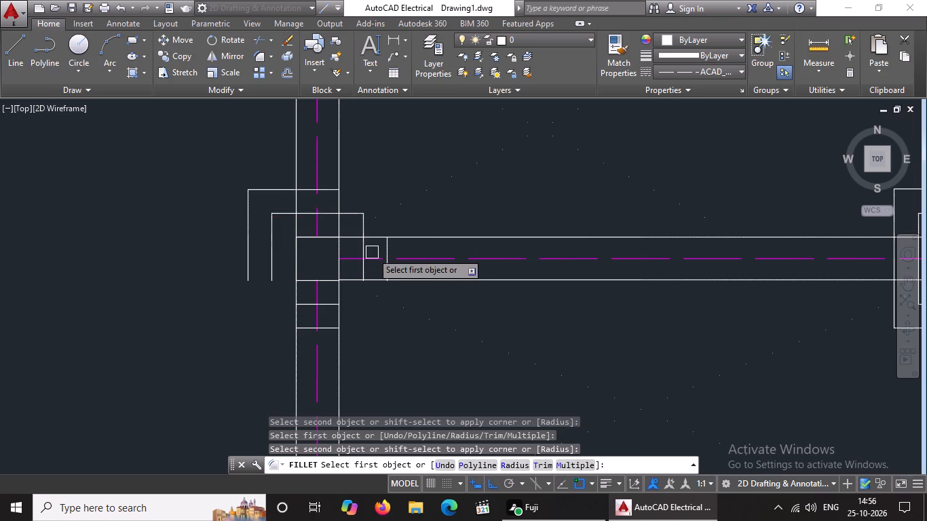
{"action": "left_click", "coordinate": [387, 248]}
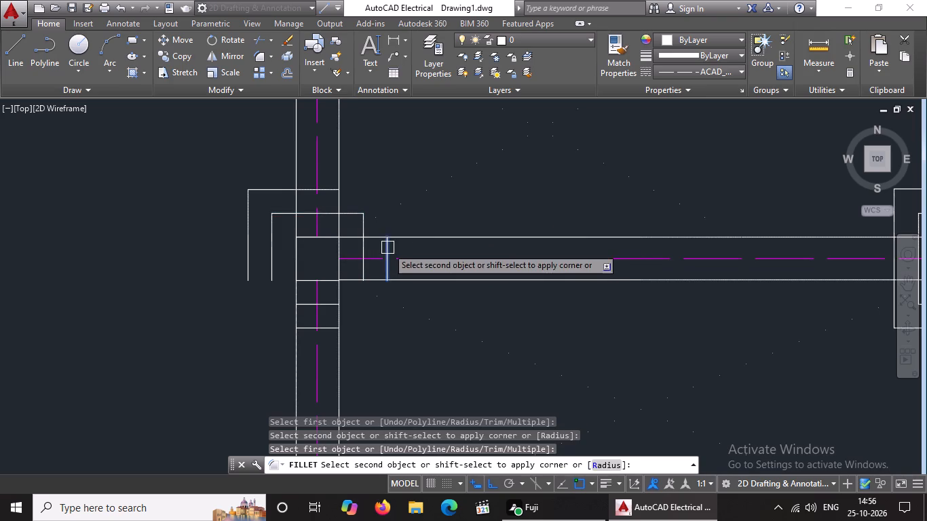
{"action": "left_click", "coordinate": [332, 192]}
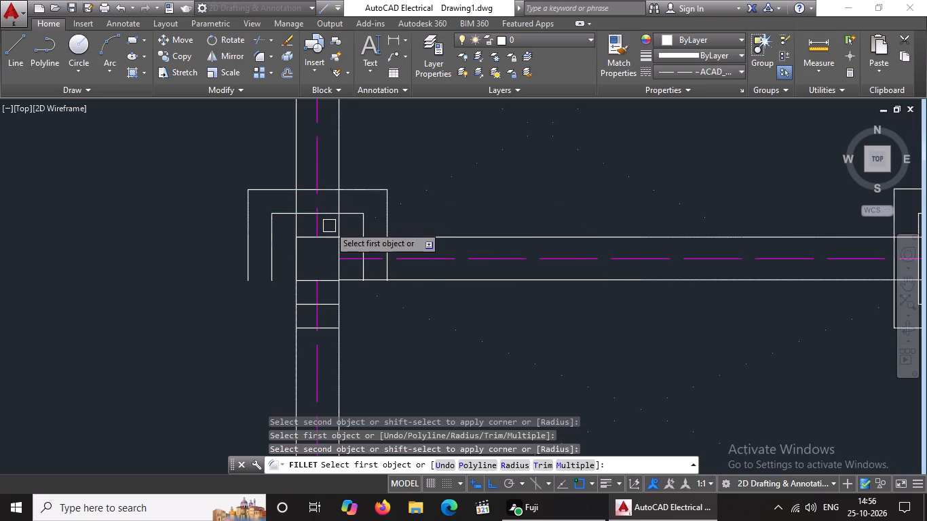
Fillet the same upper-left corner's inner and outer bottom offset lines to the matching left and right ones, closing both squares.
{"action": "left_click", "coordinate": [278, 255]}
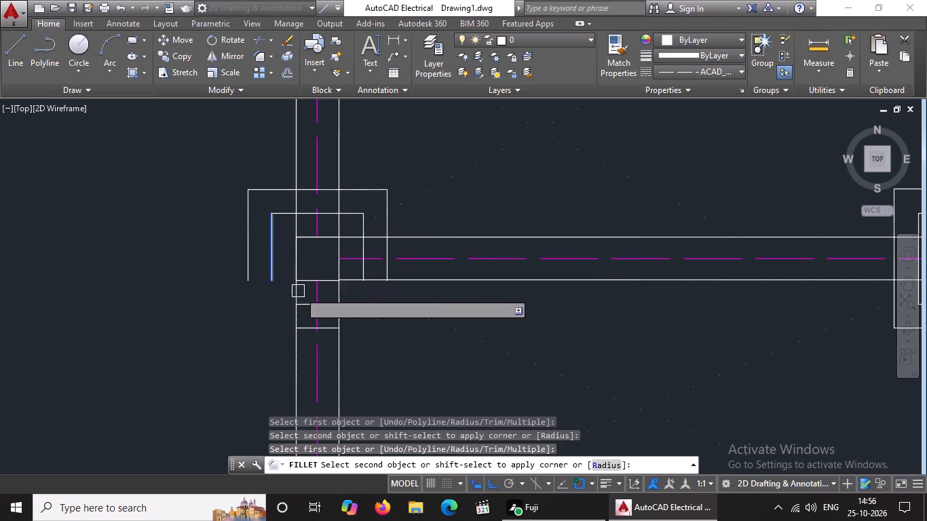
{"action": "left_click", "coordinate": [309, 307]}
{"action": "left_click", "coordinate": [248, 252]}
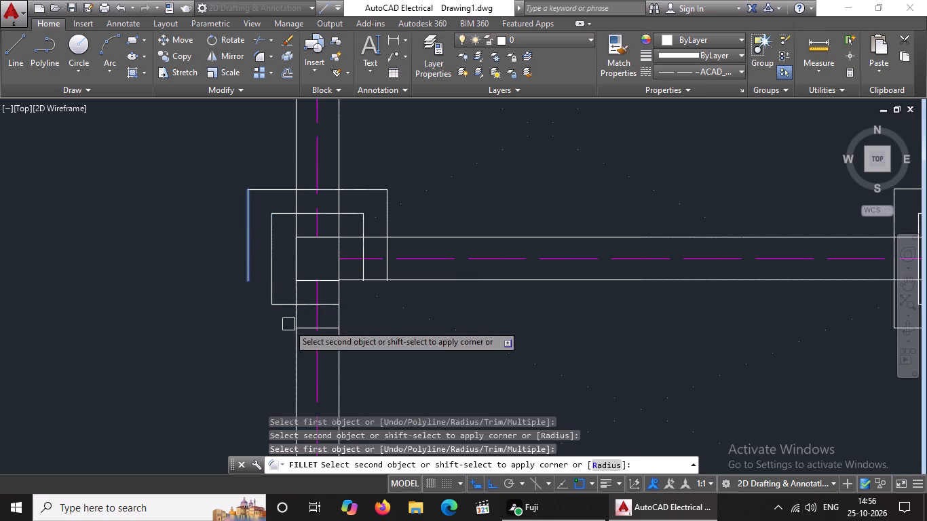
{"action": "left_click", "coordinate": [308, 326]}
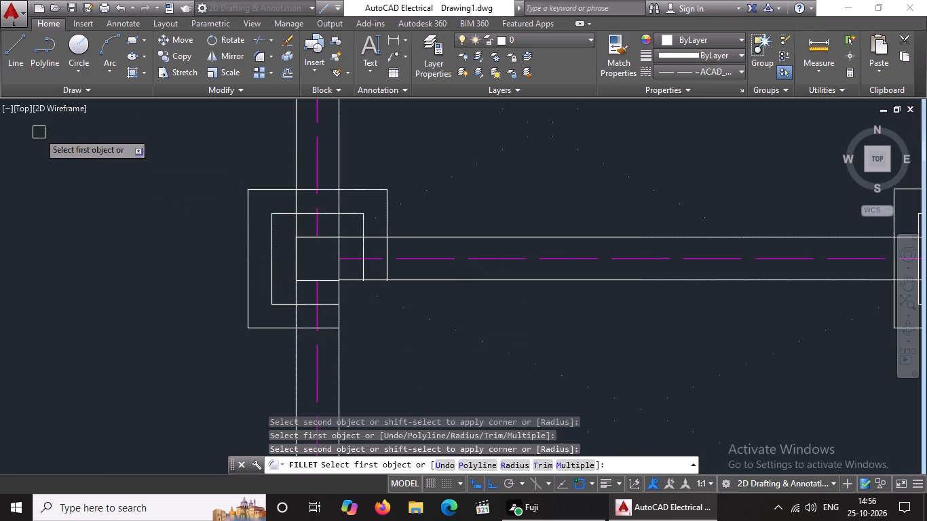
{"action": "left_click", "coordinate": [329, 309]}
{"action": "left_click", "coordinate": [360, 270]}
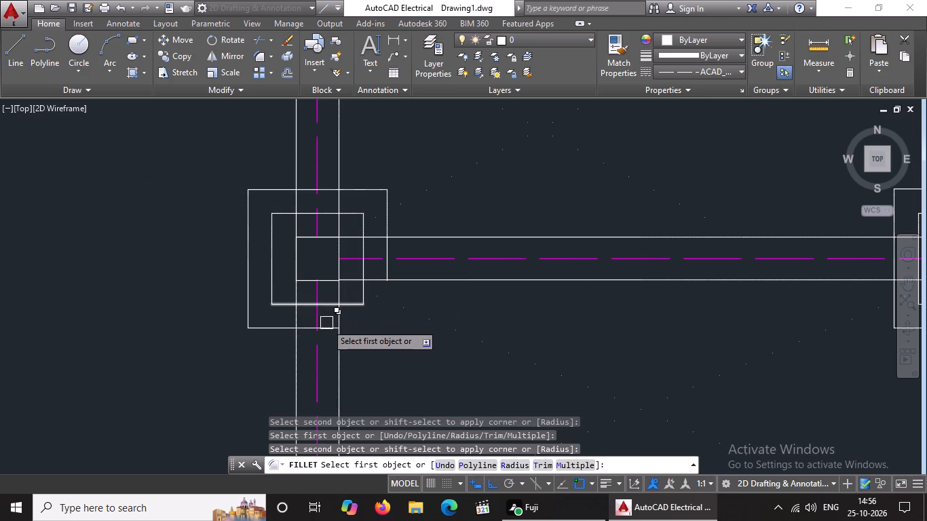
{"action": "left_click", "coordinate": [326, 331]}
{"action": "left_click", "coordinate": [391, 267]}
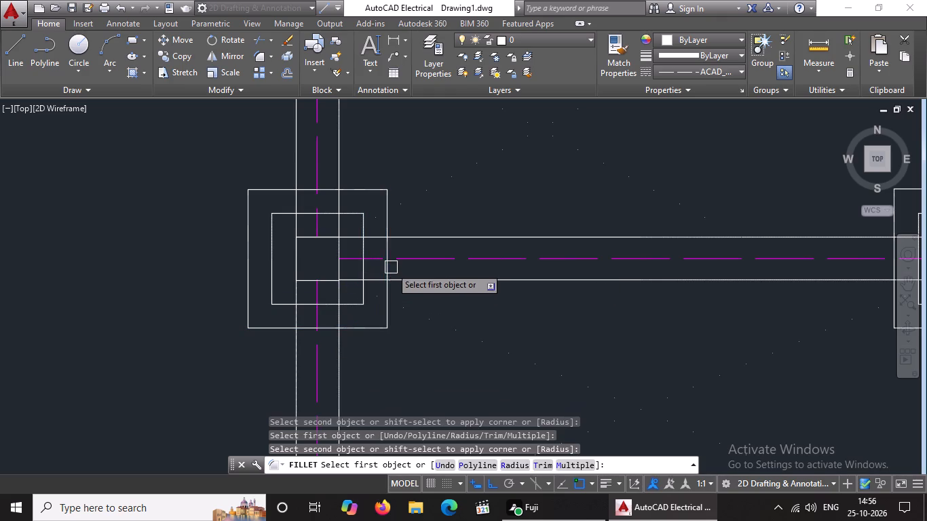
At the next wall junction up the outer left wall, fillet the inner and outer bottom offset lines to the matching left and right ones.
{"action": "scroll", "coordinate": [370, 282], "scroll_direction": "down", "scroll_amount": 2}
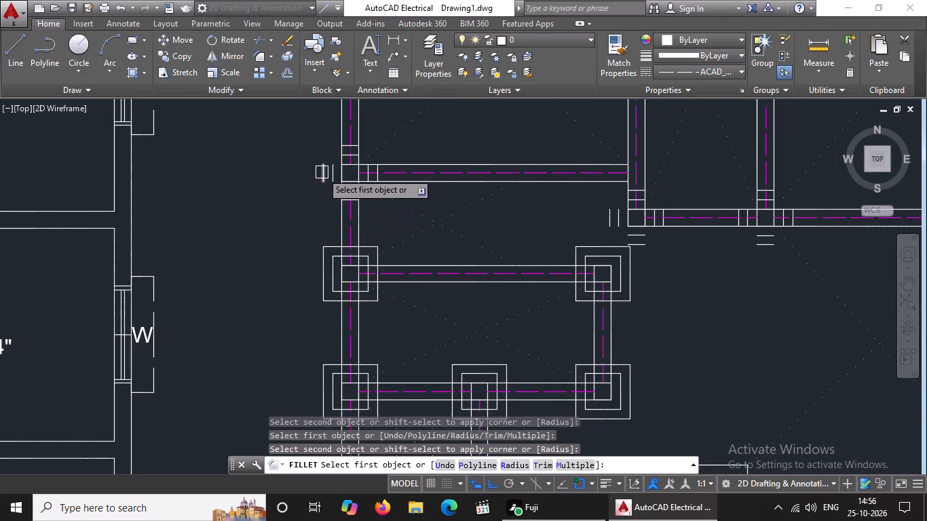
{"action": "scroll", "coordinate": [322, 172], "scroll_direction": "up", "scroll_amount": 3}
{"action": "left_click", "coordinate": [351, 181]}
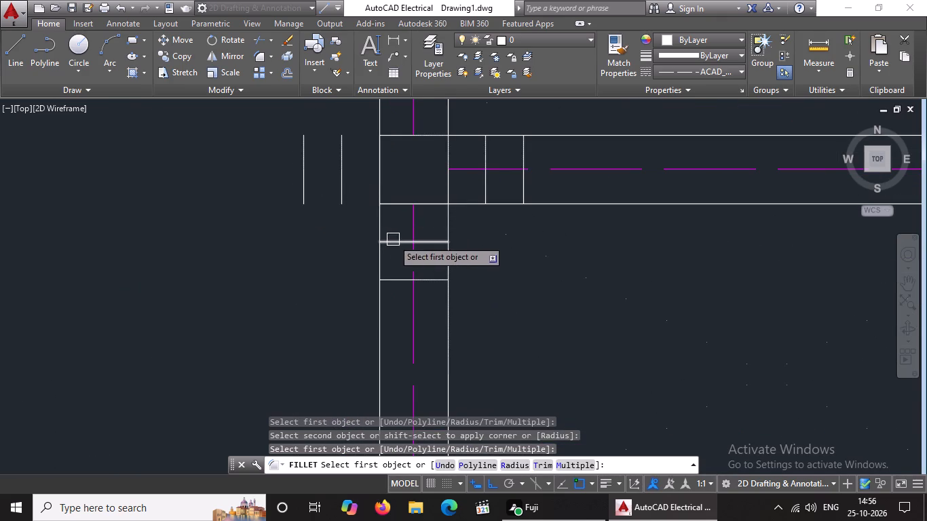
{"action": "left_click", "coordinate": [394, 239]}
{"action": "left_click", "coordinate": [338, 183]}
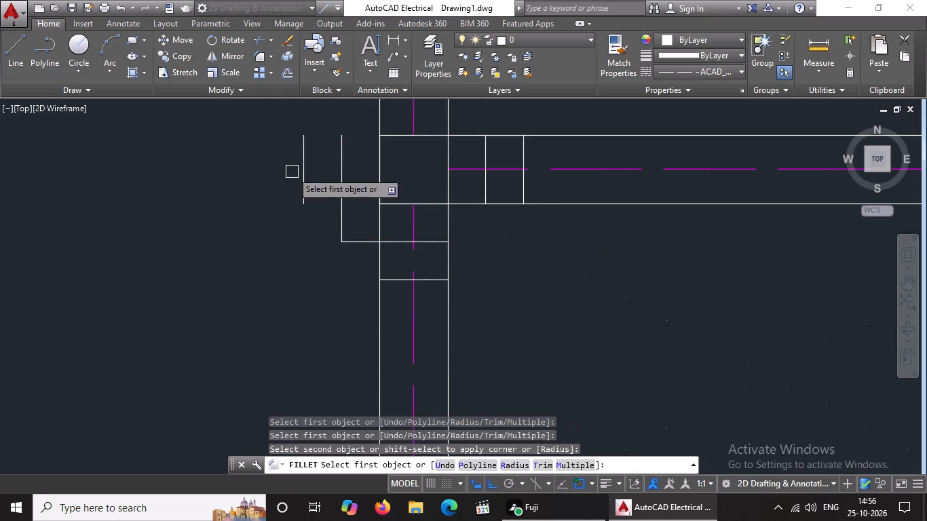
{"action": "left_click", "coordinate": [303, 166]}
{"action": "left_click", "coordinate": [389, 278]}
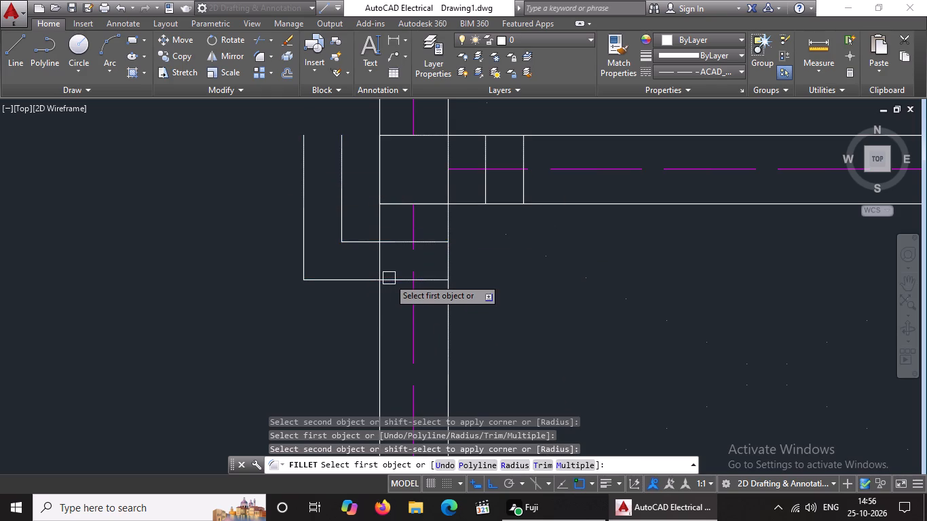
{"action": "left_click_drag", "start_coordinate": [430, 242], "coordinate": [434, 235]}
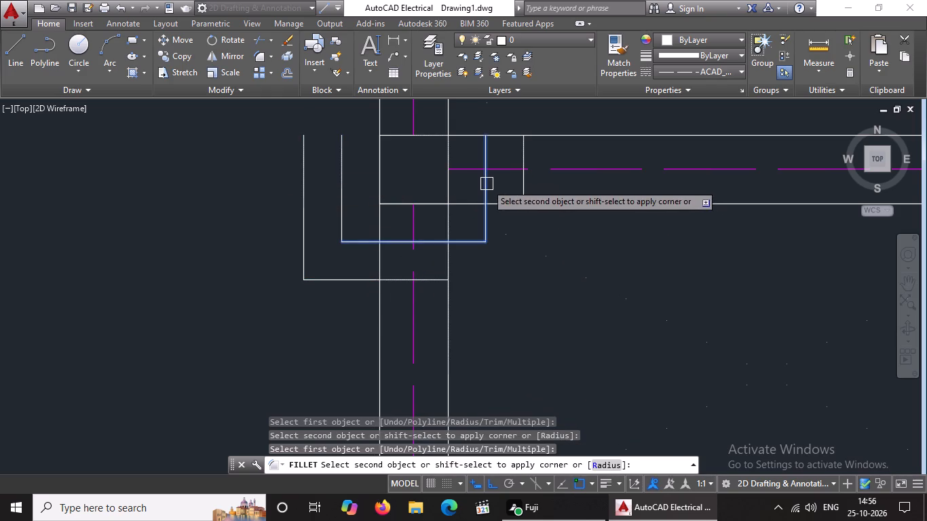
{"action": "left_click_drag", "start_coordinate": [487, 184], "coordinate": [489, 193]}
{"action": "left_click_drag", "start_coordinate": [427, 277], "coordinate": [436, 275]}
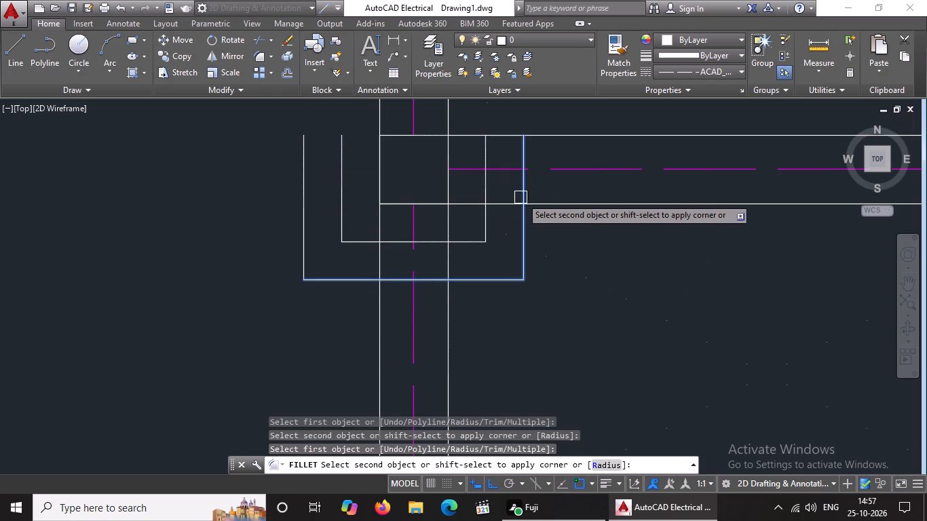
{"action": "left_click_drag", "start_coordinate": [524, 194], "coordinate": [523, 202]}
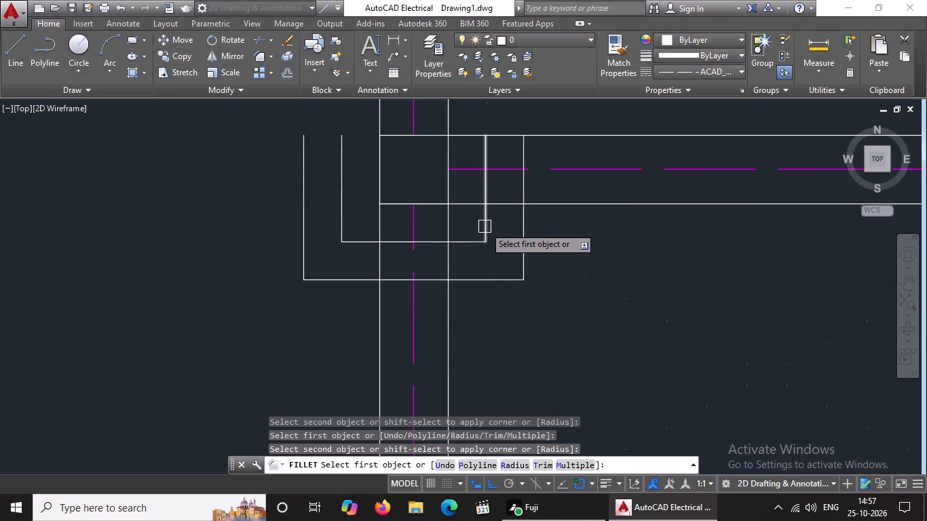
Fillet that left-wall junction's inner and outer top offset lines to the matching left and right ones, closing both squares.
{"action": "scroll", "coordinate": [446, 272], "scroll_direction": "down", "scroll_amount": 6}
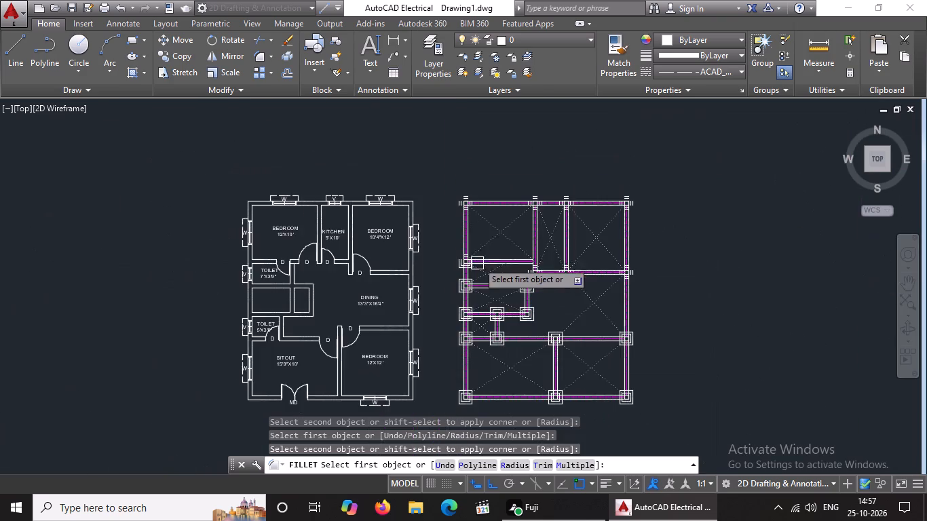
{"action": "scroll", "coordinate": [484, 246], "scroll_direction": "up", "scroll_amount": 4}
{"action": "scroll", "coordinate": [381, 294], "scroll_direction": "up", "scroll_amount": 2}
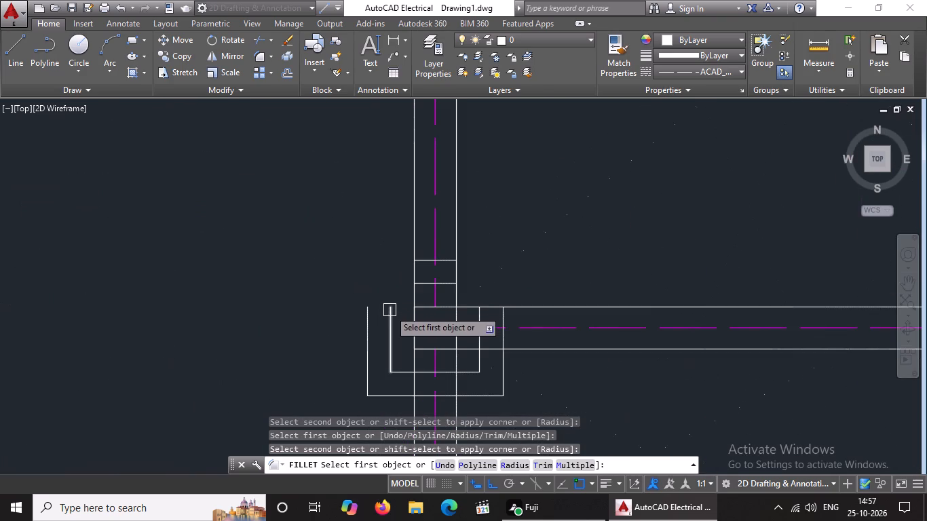
{"action": "left_click", "coordinate": [392, 317]}
{"action": "left_click", "coordinate": [425, 285]}
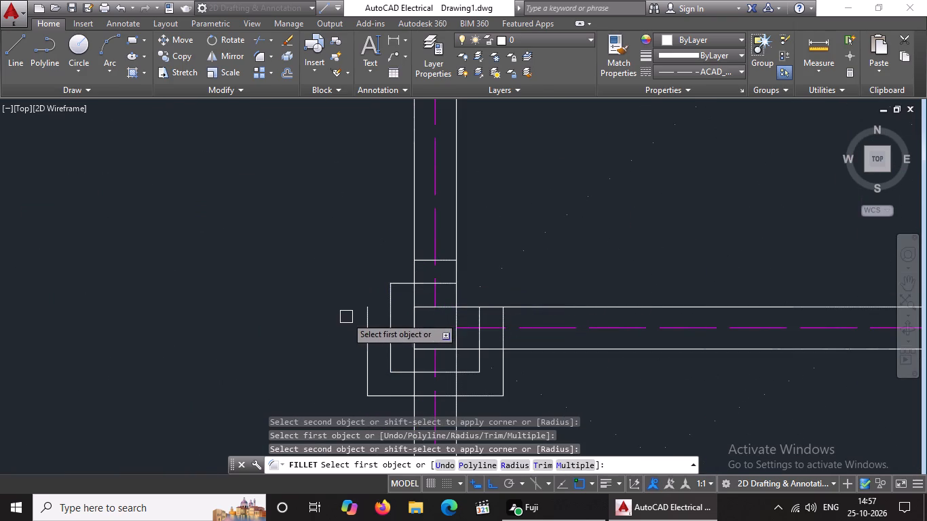
{"action": "left_click", "coordinate": [368, 309]}
{"action": "left_click", "coordinate": [428, 258]}
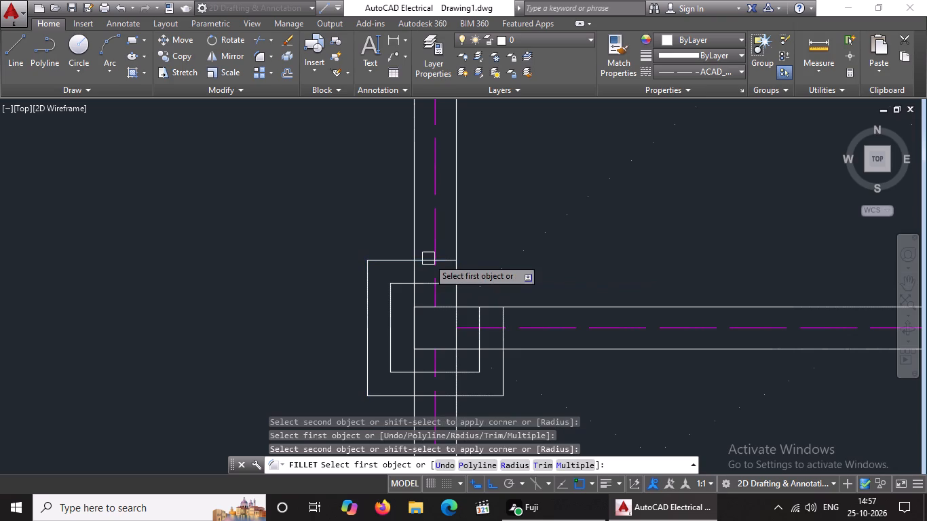
{"action": "scroll", "coordinate": [449, 288], "scroll_direction": "up", "scroll_amount": 2}
{"action": "left_click", "coordinate": [446, 279]}
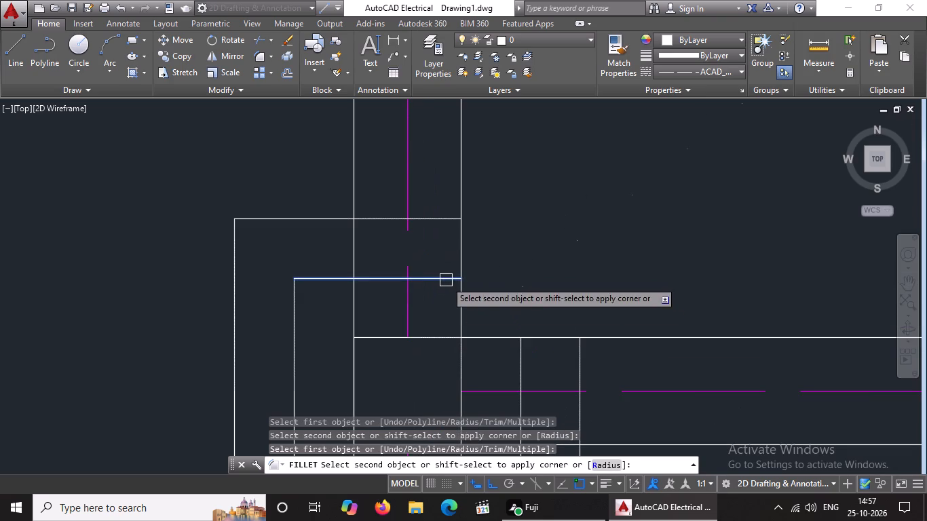
{"action": "left_click", "coordinate": [515, 360]}
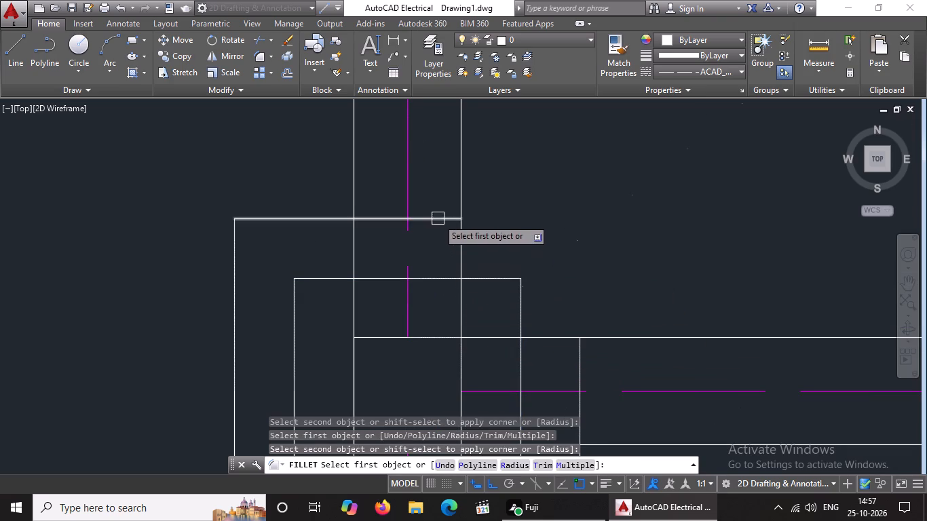
{"action": "left_click", "coordinate": [438, 218]}
{"action": "left_click", "coordinate": [579, 372]}
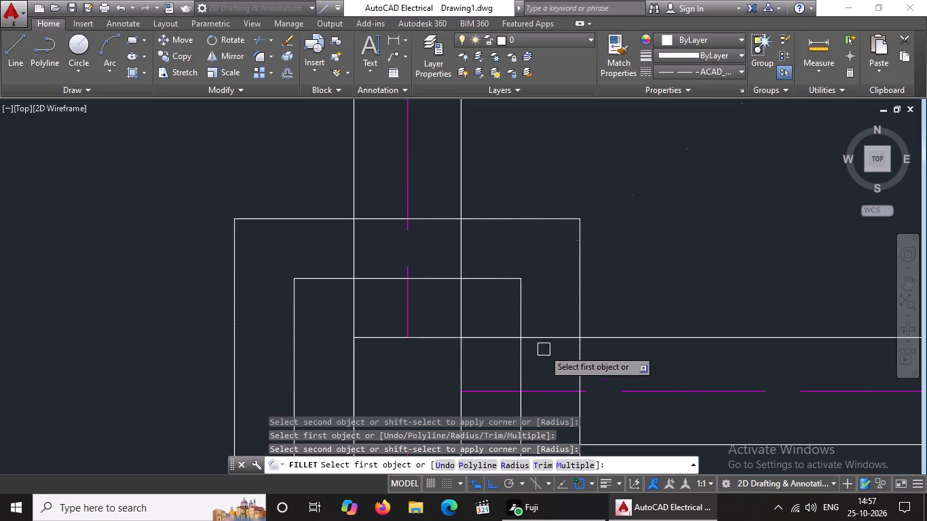
At the foundation plan's upper-left outer corner, fillet the inner and outer top offset lines to the matching left and right ones.
{"action": "scroll", "coordinate": [521, 334], "scroll_direction": "down", "scroll_amount": 4}
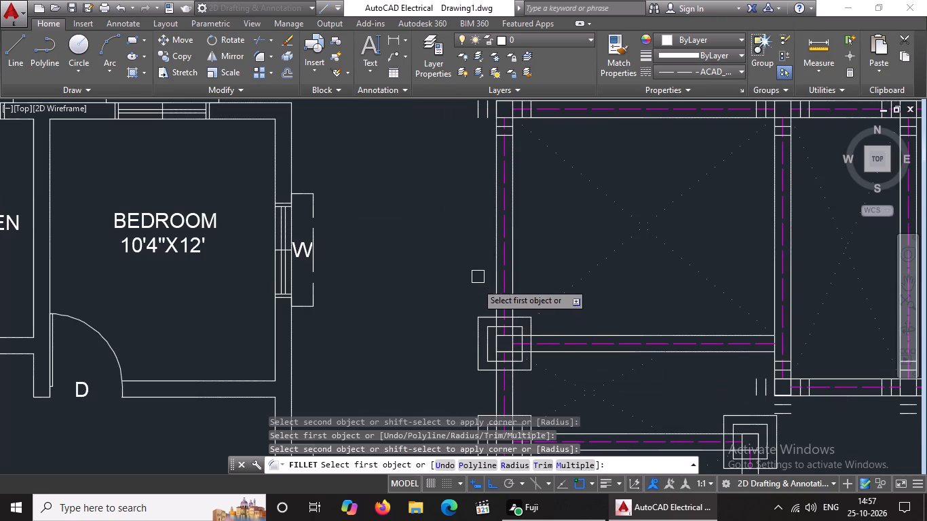
{"action": "middle_click_drag", "start_coordinate": [451, 400], "coordinate": [449, 408]}
{"action": "scroll", "coordinate": [548, 231], "scroll_direction": "down", "scroll_amount": 1}
{"action": "scroll", "coordinate": [539, 134], "scroll_direction": "up", "scroll_amount": 1}
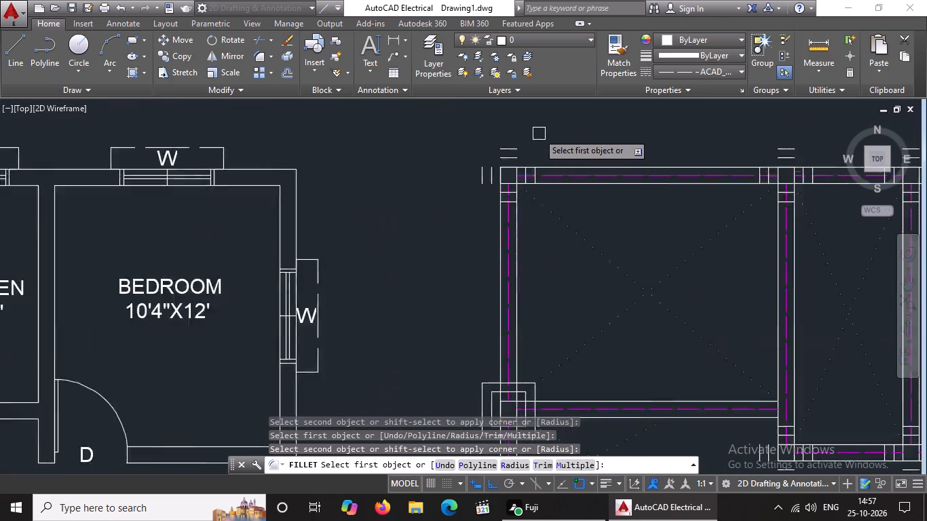
{"action": "scroll", "coordinate": [538, 133], "scroll_direction": "up", "scroll_amount": 2}
{"action": "left_click", "coordinate": [411, 229]}
{"action": "left_click", "coordinate": [440, 199]}
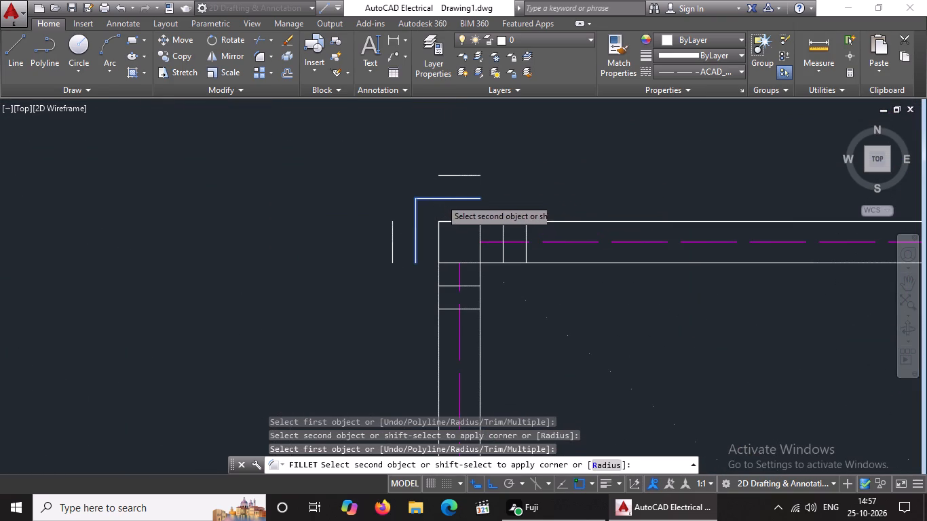
{"action": "left_click_drag", "start_coordinate": [394, 226], "coordinate": [396, 220]}
{"action": "left_click", "coordinate": [449, 175]}
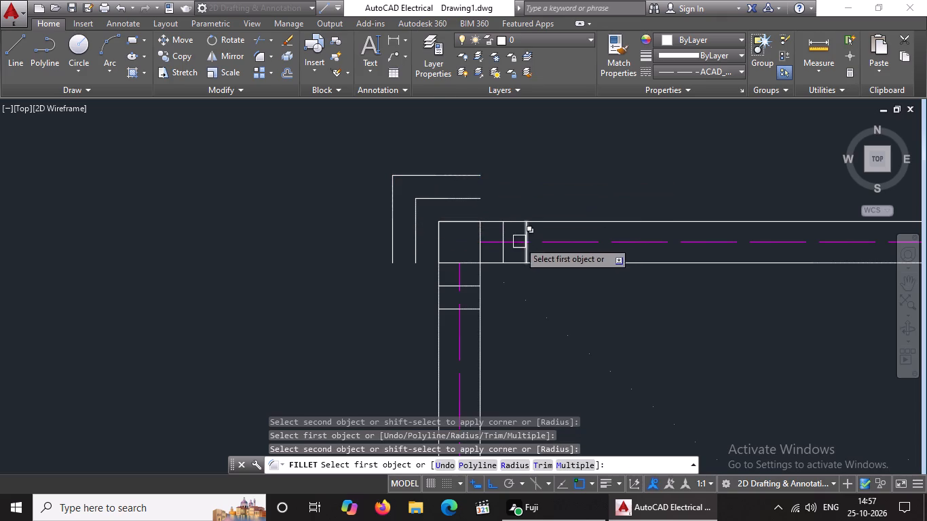
{"action": "left_click", "coordinate": [501, 229]}
{"action": "left_click", "coordinate": [473, 197]}
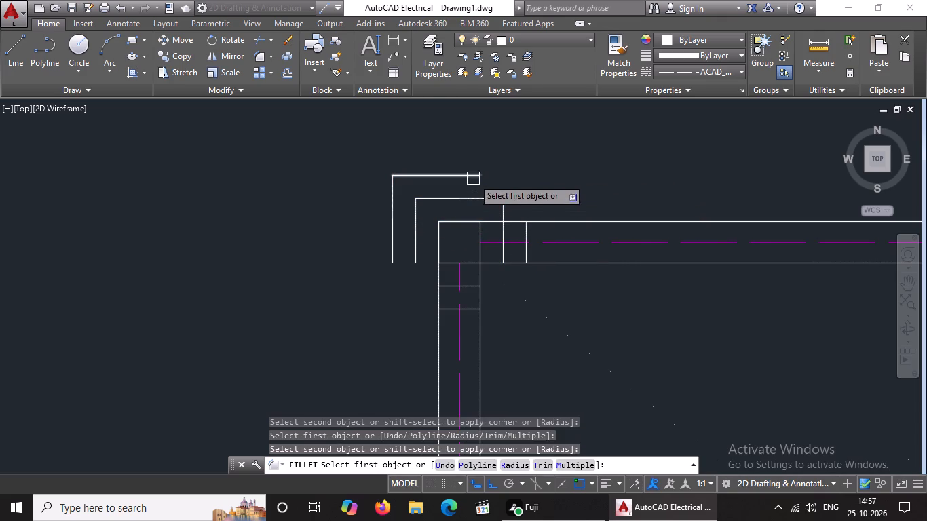
{"action": "left_click", "coordinate": [473, 177]}
{"action": "left_click", "coordinate": [524, 230]}
Fillet the same upper-left outer corner's inner and outer bottom offset lines to the matching left and right ones, closing both squares.
{"action": "left_click_drag", "start_coordinate": [410, 237], "coordinate": [423, 267]}
{"action": "left_click", "coordinate": [453, 285]}
{"action": "left_click", "coordinate": [392, 245]}
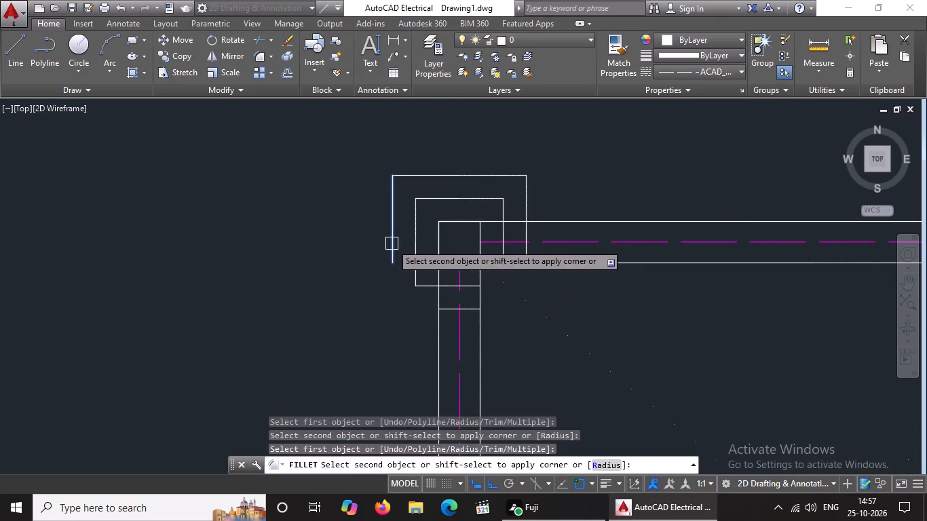
{"action": "left_click", "coordinate": [445, 311]}
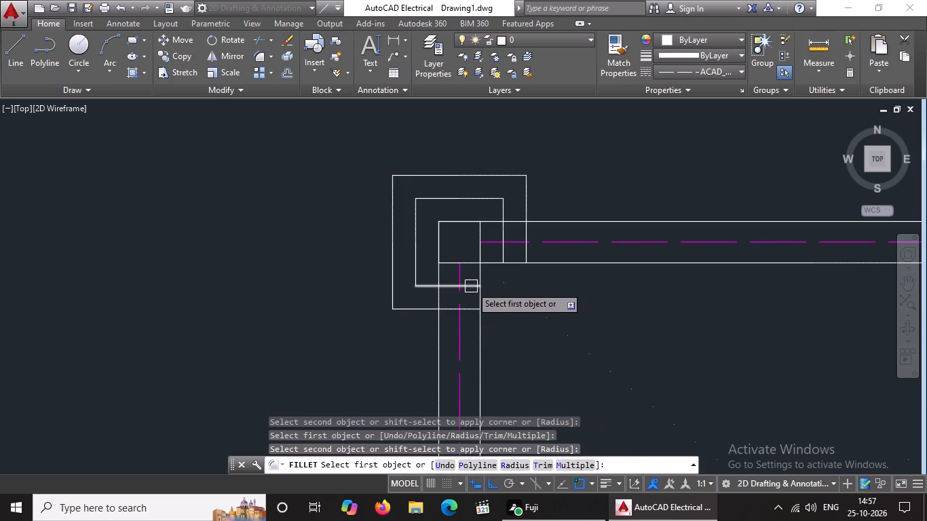
{"action": "left_click", "coordinate": [471, 286]}
{"action": "left_click", "coordinate": [501, 254]}
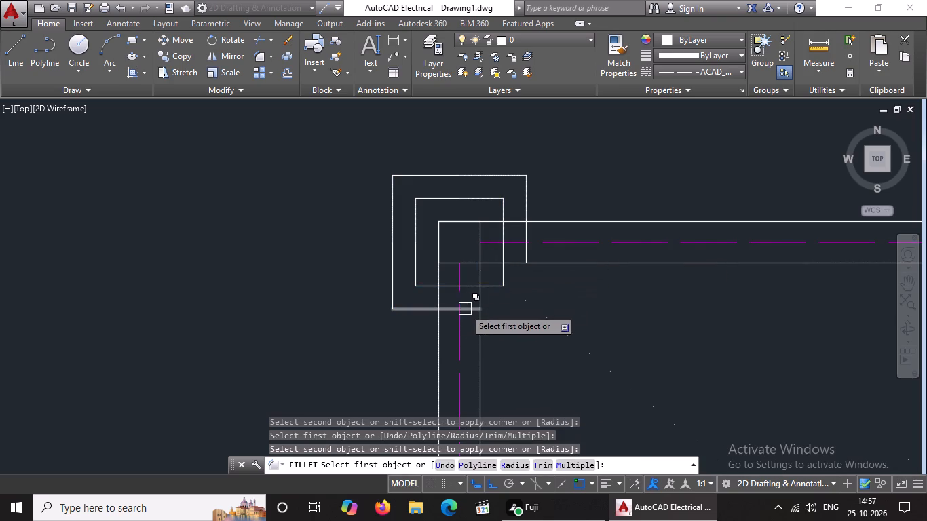
{"action": "left_click", "coordinate": [467, 307]}
{"action": "left_click", "coordinate": [527, 255]}
At the first interior wall junction along the top wall, fillet the inner and outer left offset lines to the matching top and bottom ones.
{"action": "scroll", "coordinate": [476, 295], "scroll_direction": "down", "scroll_amount": 2}
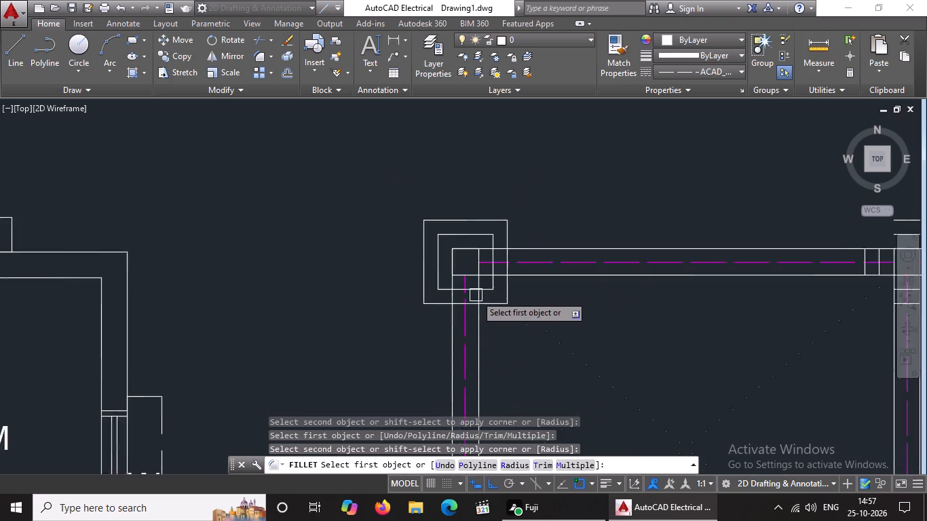
{"action": "scroll", "coordinate": [479, 295], "scroll_direction": "down", "scroll_amount": 1}
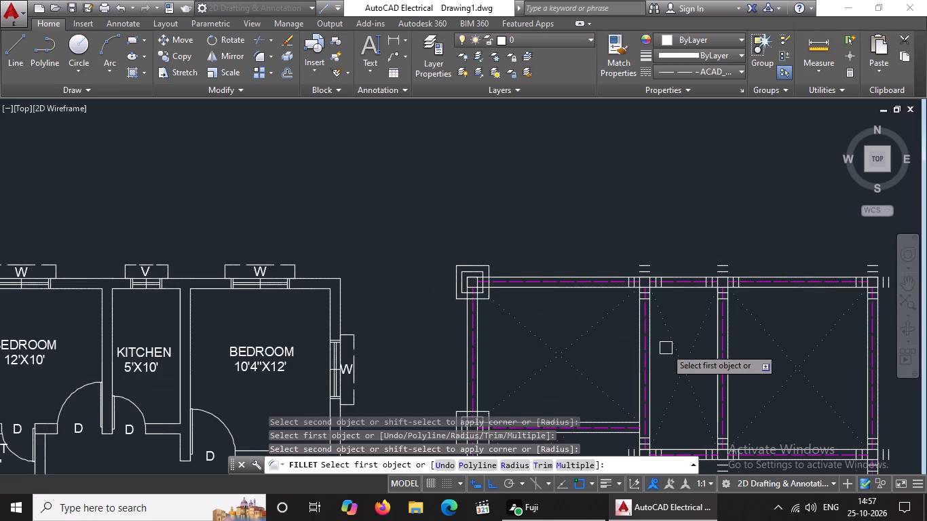
{"action": "scroll", "coordinate": [647, 288], "scroll_direction": "up", "scroll_amount": 2}
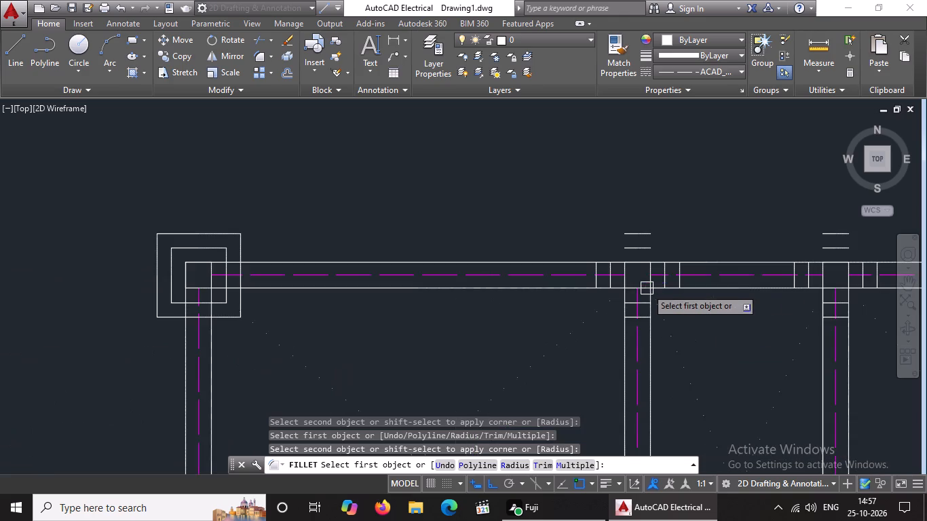
{"action": "scroll", "coordinate": [628, 271], "scroll_direction": "up", "scroll_amount": 2}
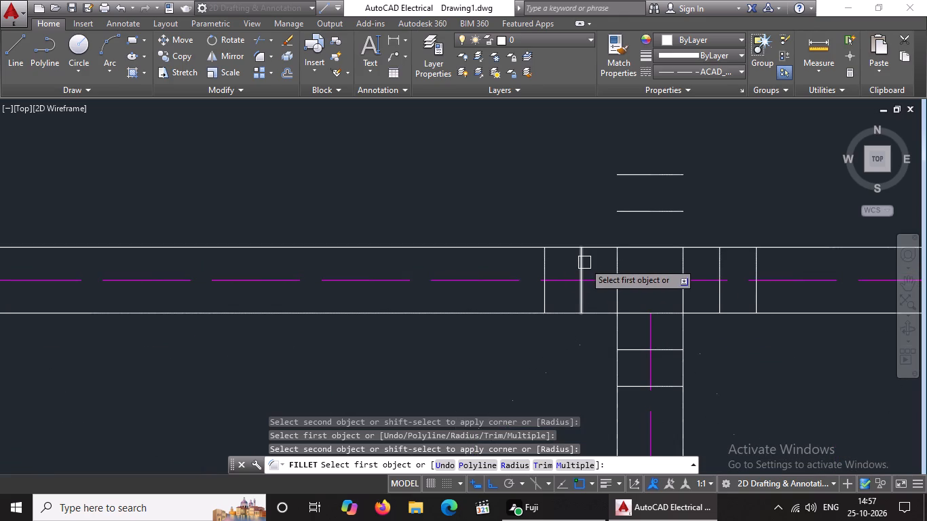
{"action": "left_click", "coordinate": [584, 263]}
{"action": "left_click", "coordinate": [625, 213]}
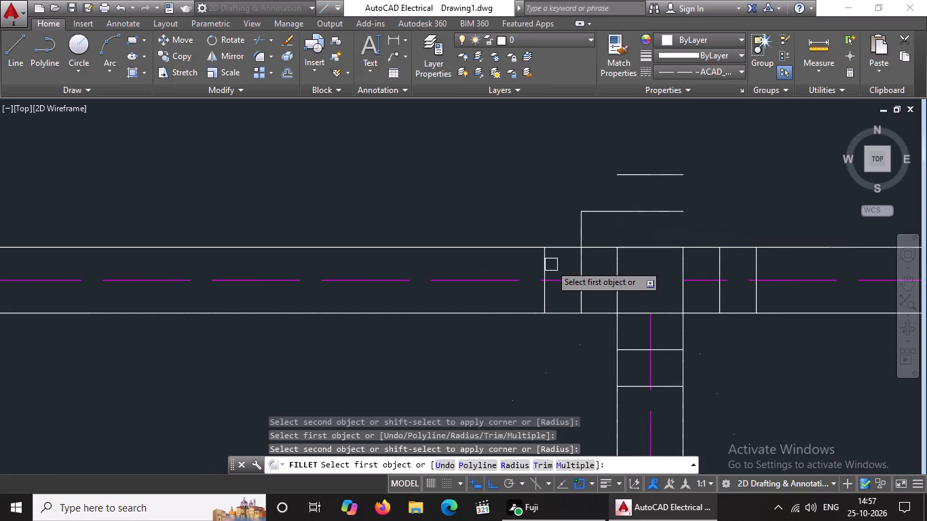
{"action": "left_click", "coordinate": [546, 266]}
{"action": "left_click", "coordinate": [618, 170]}
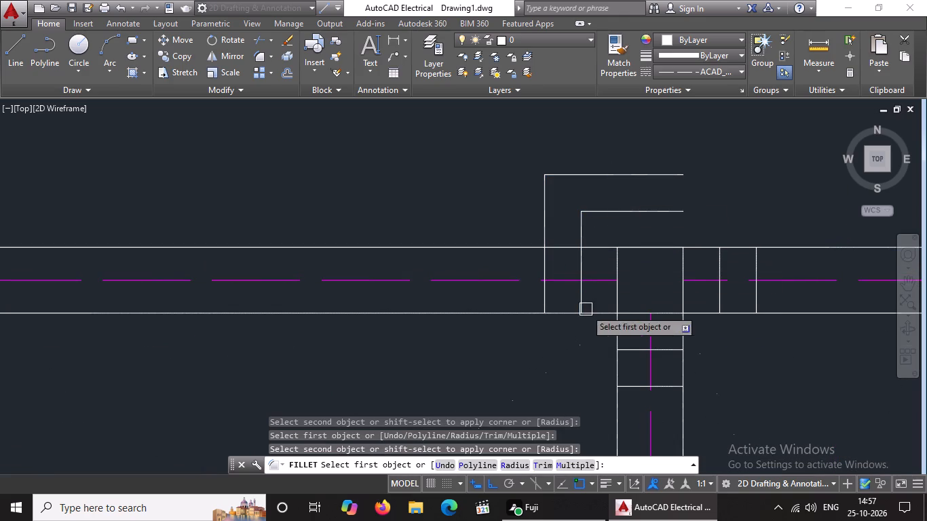
{"action": "left_click", "coordinate": [582, 291]}
{"action": "left_click", "coordinate": [630, 349]}
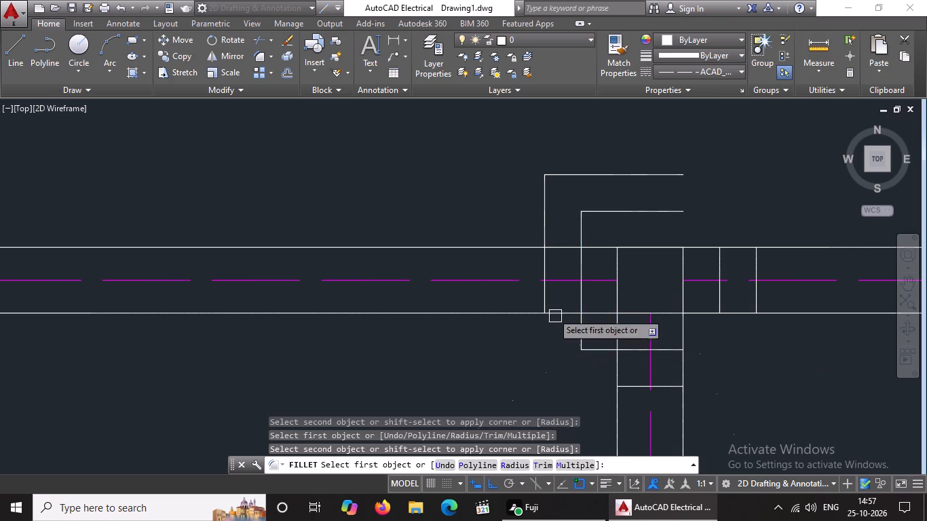
{"action": "left_click_drag", "start_coordinate": [544, 294], "coordinate": [546, 306]}
{"action": "left_click", "coordinate": [632, 384]}
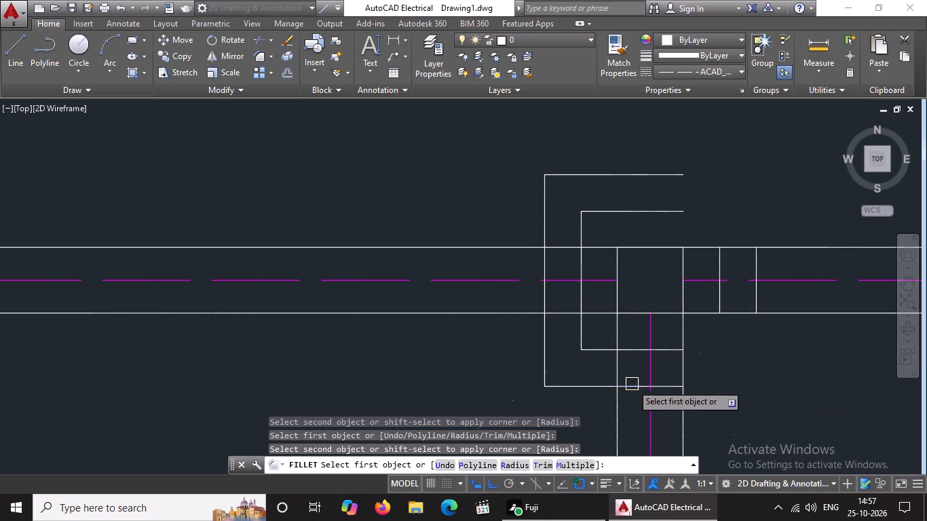
Fillet that top-wall junction's inner and outer right offset lines to the matching bottom and top ones, closing both squares.
{"action": "left_click", "coordinate": [655, 350]}
{"action": "left_click", "coordinate": [718, 299]}
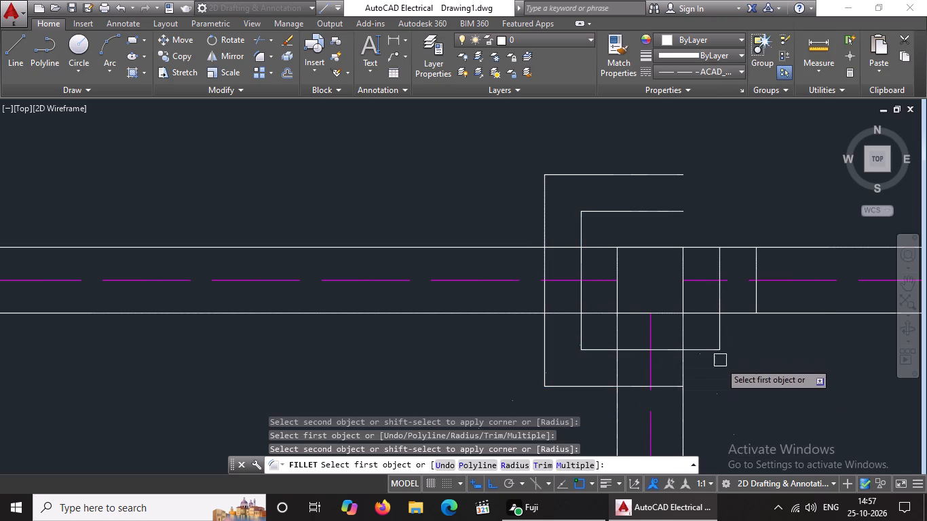
{"action": "left_click_drag", "start_coordinate": [663, 390], "coordinate": [673, 385]}
{"action": "left_click", "coordinate": [761, 304]}
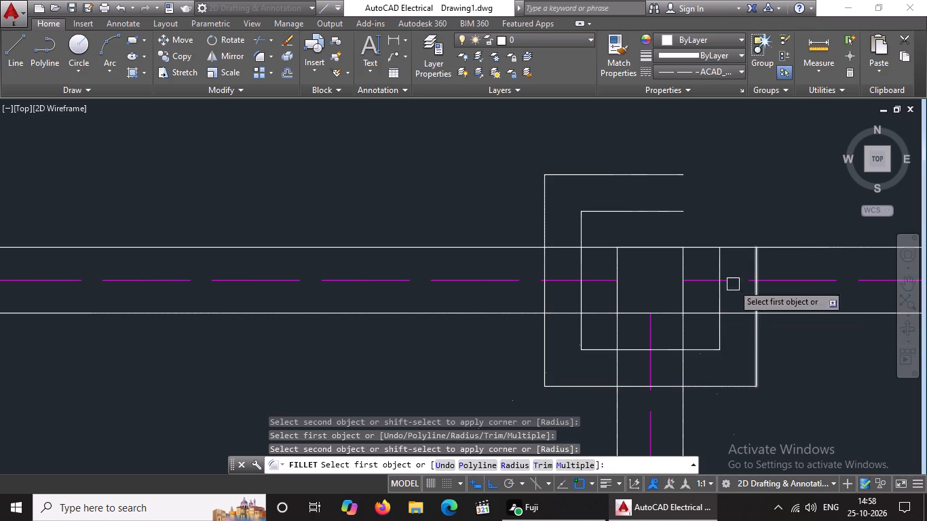
{"action": "left_click", "coordinate": [677, 214]}
{"action": "left_click", "coordinate": [721, 262]}
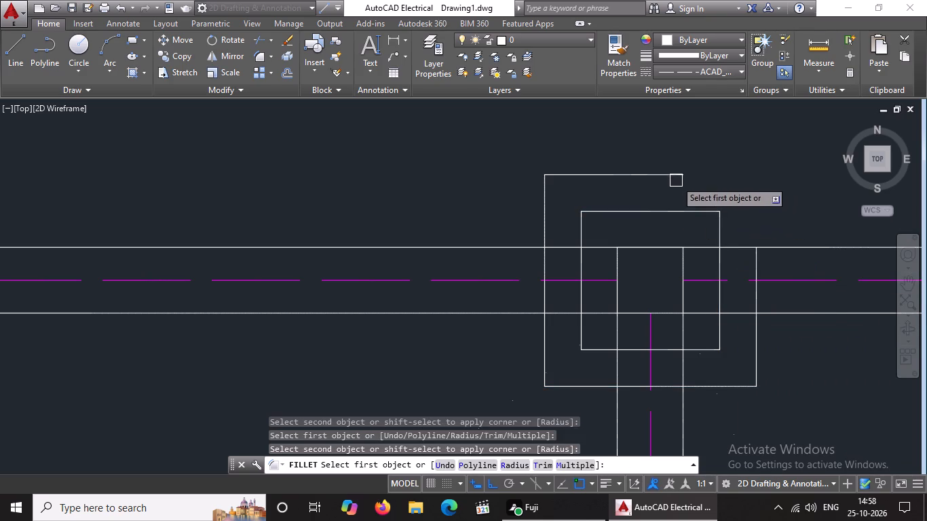
{"action": "left_click", "coordinate": [675, 180]}
{"action": "left_click_drag", "start_coordinate": [754, 267], "coordinate": [730, 294]}
At the second interior wall junction along the top wall, fillet the inner and outer top offset lines to the matching left and right ones.
{"action": "scroll", "coordinate": [653, 279], "scroll_direction": "down", "scroll_amount": 5}
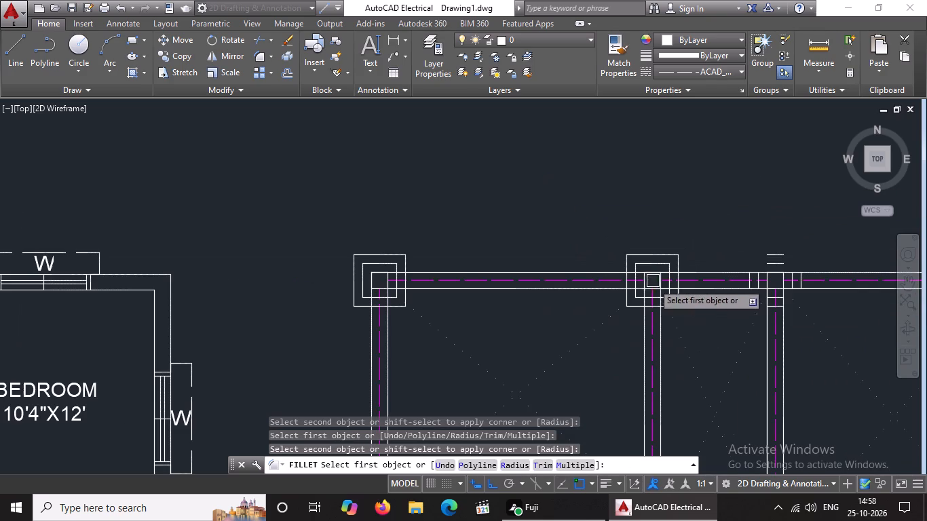
{"action": "scroll", "coordinate": [657, 267], "scroll_direction": "down", "scroll_amount": 4}
{"action": "scroll", "coordinate": [708, 271], "scroll_direction": "up", "scroll_amount": 3}
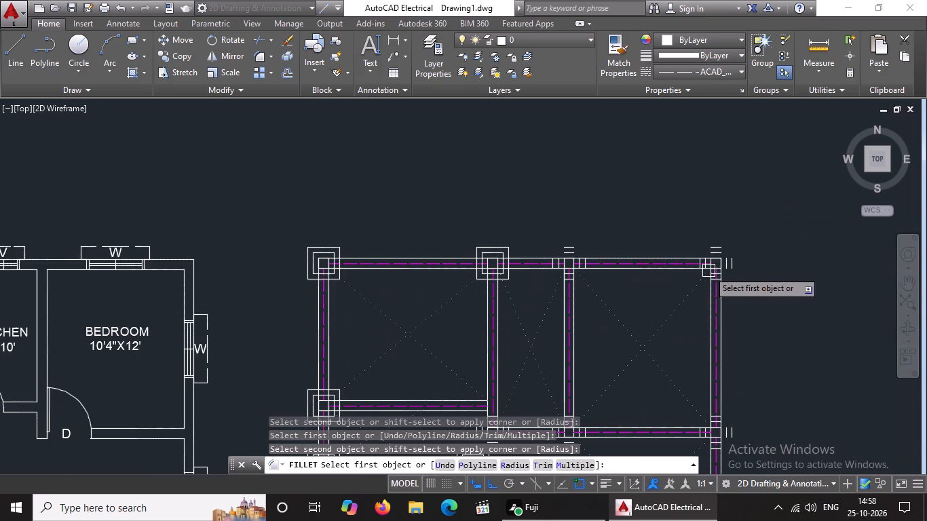
{"action": "scroll", "coordinate": [555, 266], "scroll_direction": "up", "scroll_amount": 5}
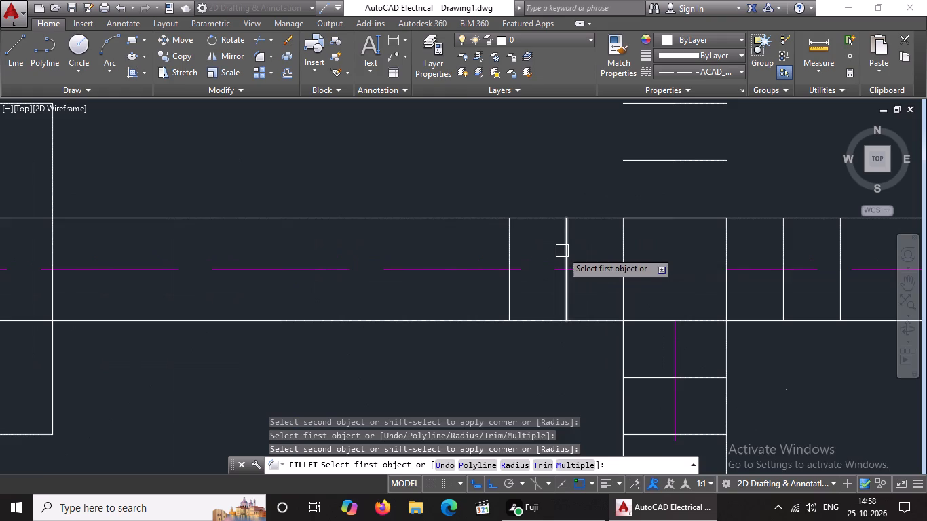
{"action": "left_click", "coordinate": [562, 251]}
{"action": "left_click", "coordinate": [641, 162]}
{"action": "left_click", "coordinate": [505, 241]}
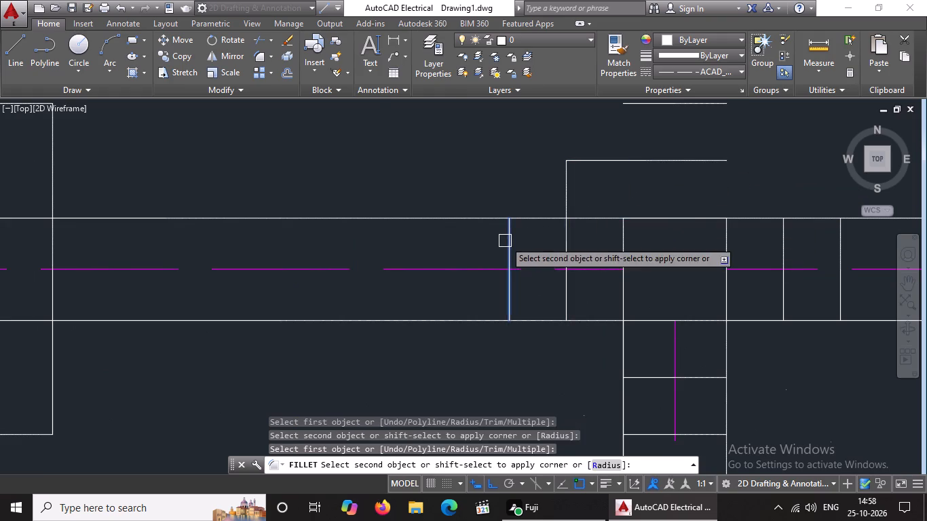
{"action": "scroll", "coordinate": [506, 241], "scroll_direction": "down", "scroll_amount": 3}
{"action": "left_click", "coordinate": [543, 206]}
{"action": "scroll", "coordinate": [564, 250], "scroll_direction": "up", "scroll_amount": 2}
{"action": "left_click", "coordinate": [540, 178]}
{"action": "left_click", "coordinate": [589, 230]}
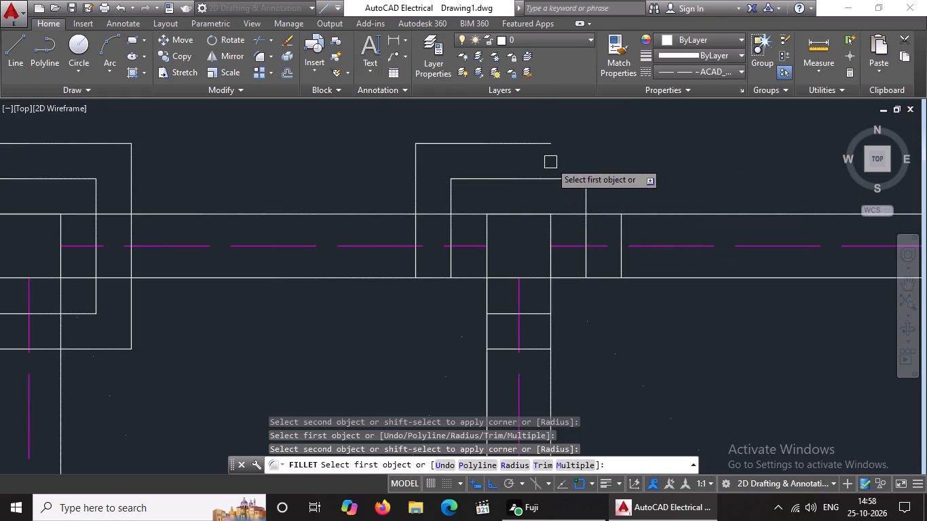
{"action": "left_click", "coordinate": [544, 144]}
{"action": "left_click", "coordinate": [624, 228]}
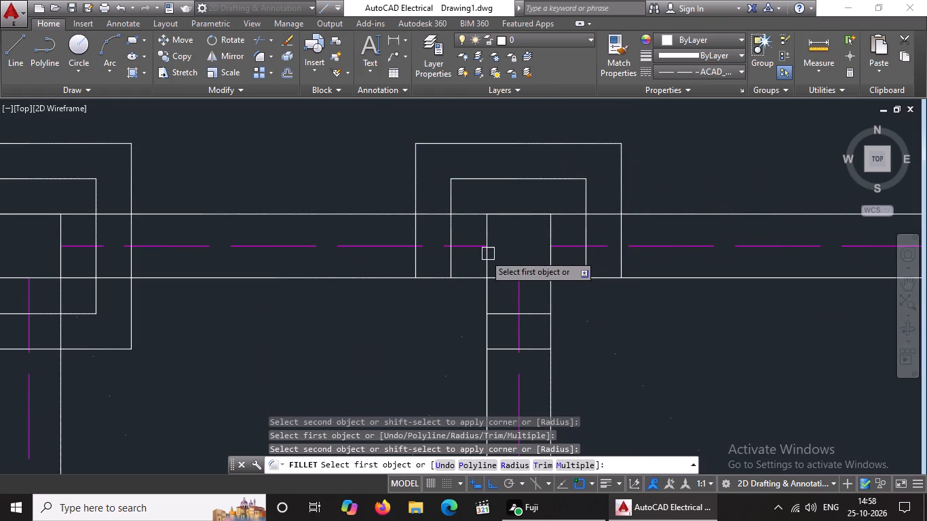
Fillet the second top-wall junction's inner and outer bottom offset lines to the matching left and right ones, closing both squares.
{"action": "left_click", "coordinate": [448, 266]}
{"action": "left_click", "coordinate": [502, 315]}
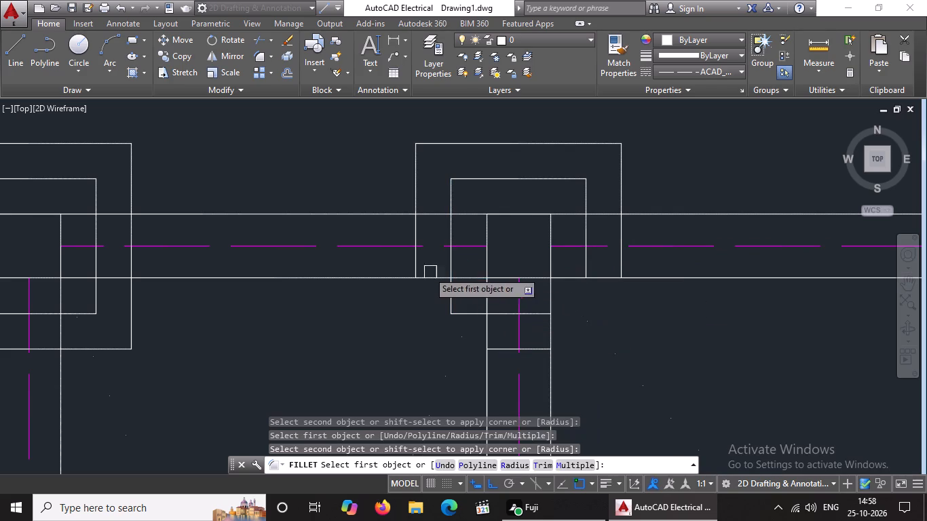
{"action": "left_click", "coordinate": [413, 270]}
{"action": "left_click", "coordinate": [511, 349]}
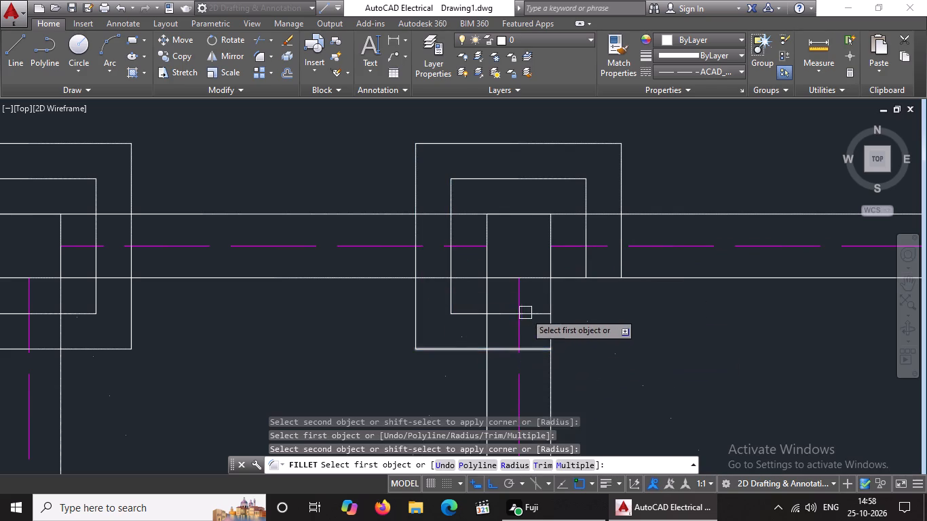
{"action": "left_click_drag", "start_coordinate": [525, 312], "coordinate": [532, 311]}
{"action": "left_click", "coordinate": [584, 258]}
{"action": "left_click_drag", "start_coordinate": [534, 350], "coordinate": [540, 344]}
{"action": "left_click", "coordinate": [622, 263]}
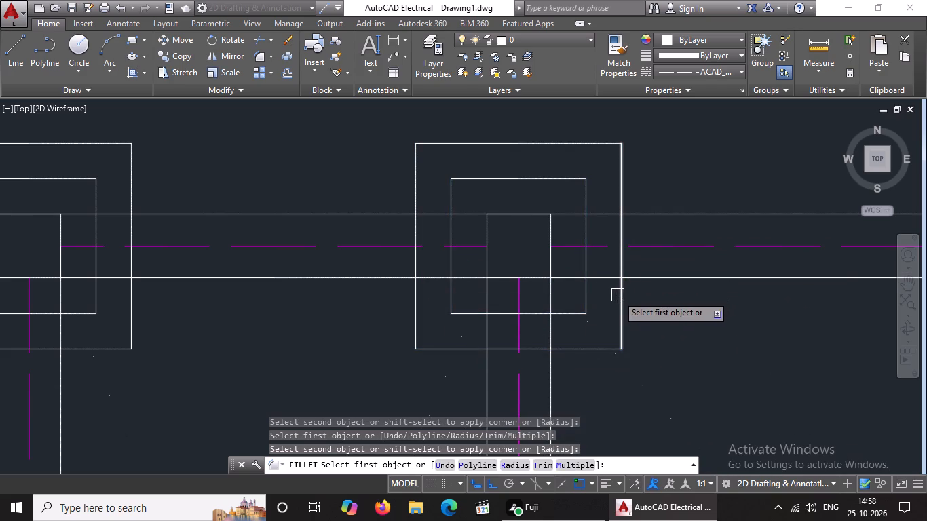
At the foundation plan's top-right corner, fillet the inner and outer top offset lines to the matching left and right ones.
{"action": "scroll", "coordinate": [611, 301], "scroll_direction": "down", "scroll_amount": 2}
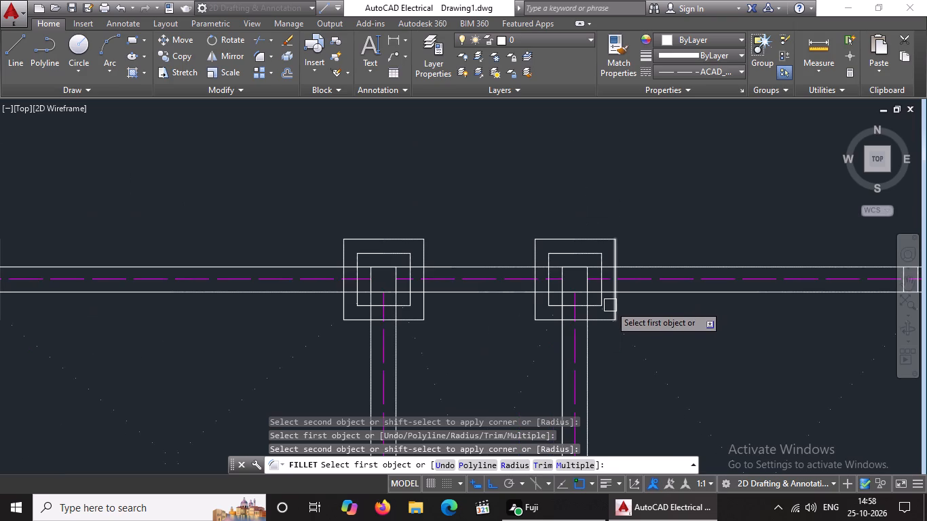
{"action": "scroll", "coordinate": [610, 305], "scroll_direction": "down", "scroll_amount": 2}
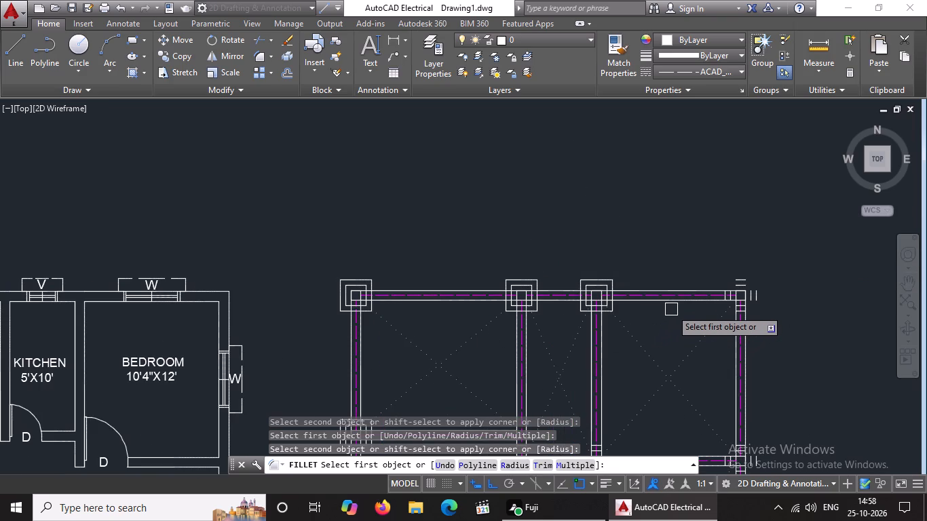
{"action": "scroll", "coordinate": [740, 298], "scroll_direction": "up", "scroll_amount": 2}
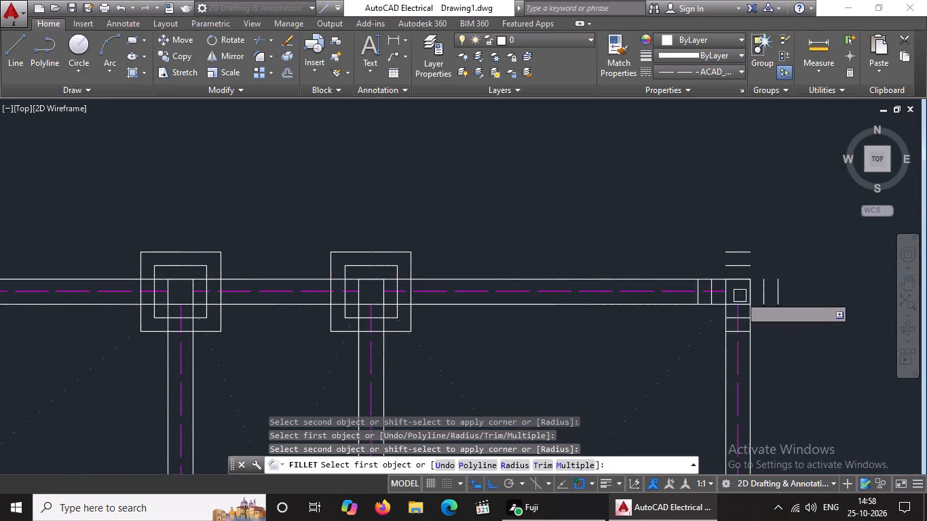
{"action": "scroll", "coordinate": [732, 297], "scroll_direction": "up", "scroll_amount": 1}
{"action": "left_click", "coordinate": [698, 277]}
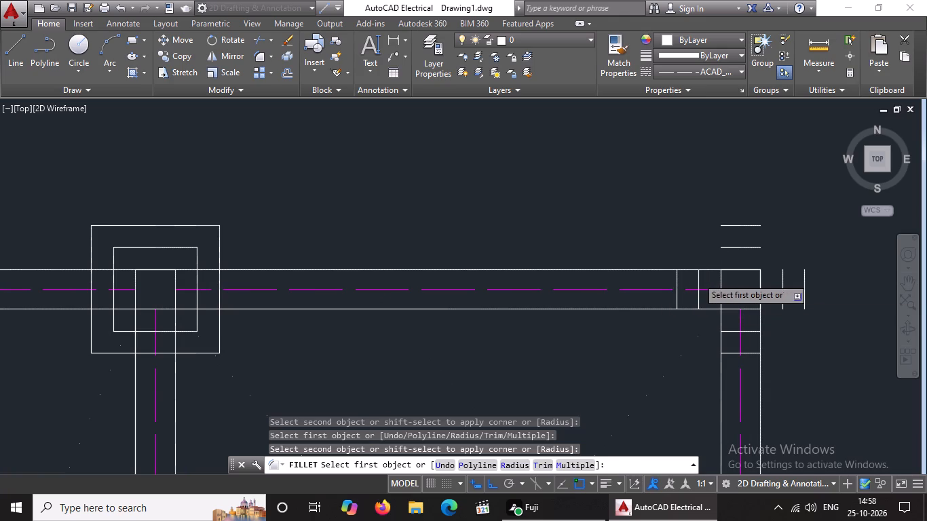
{"action": "left_click", "coordinate": [734, 246]}
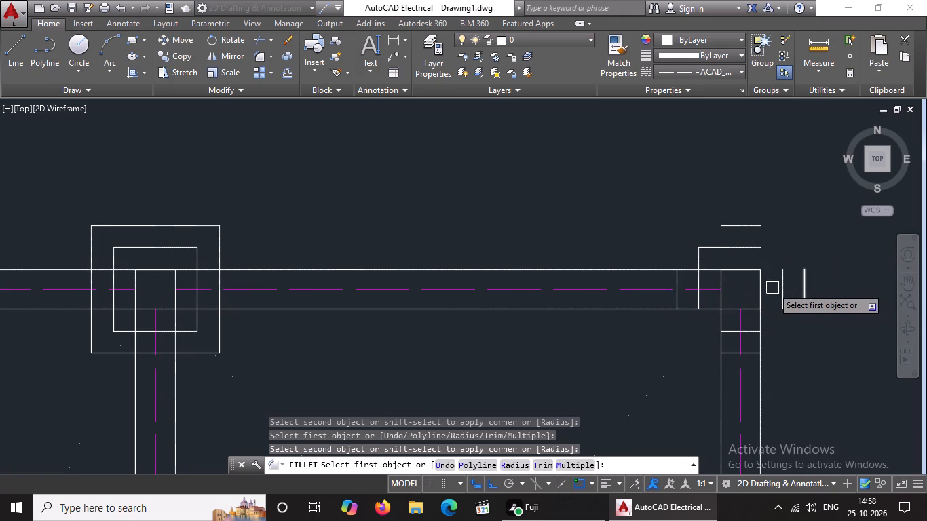
{"action": "left_click", "coordinate": [780, 284]}
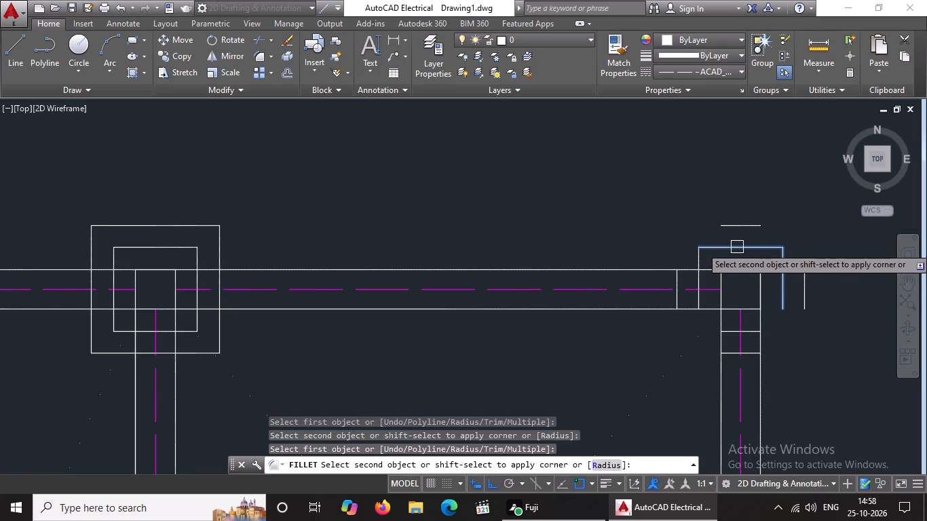
{"action": "left_click", "coordinate": [737, 250]}
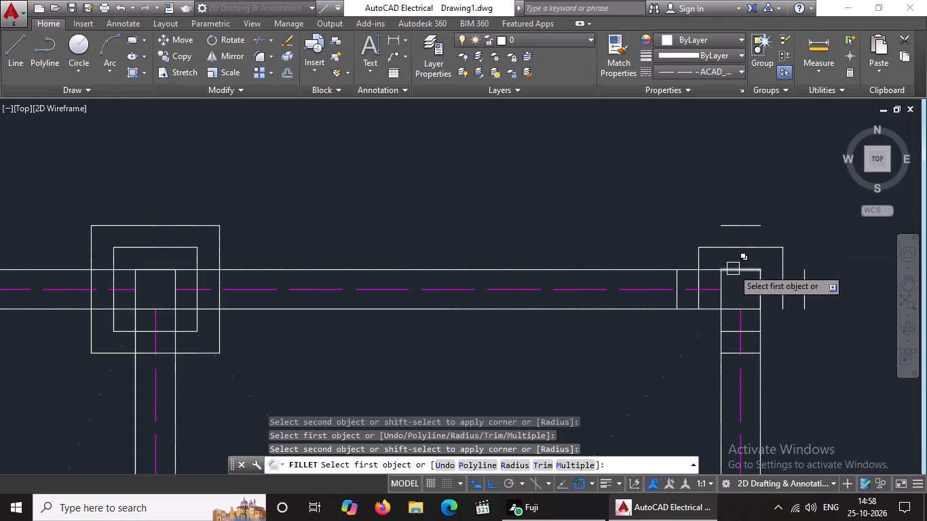
{"action": "left_click", "coordinate": [675, 282]}
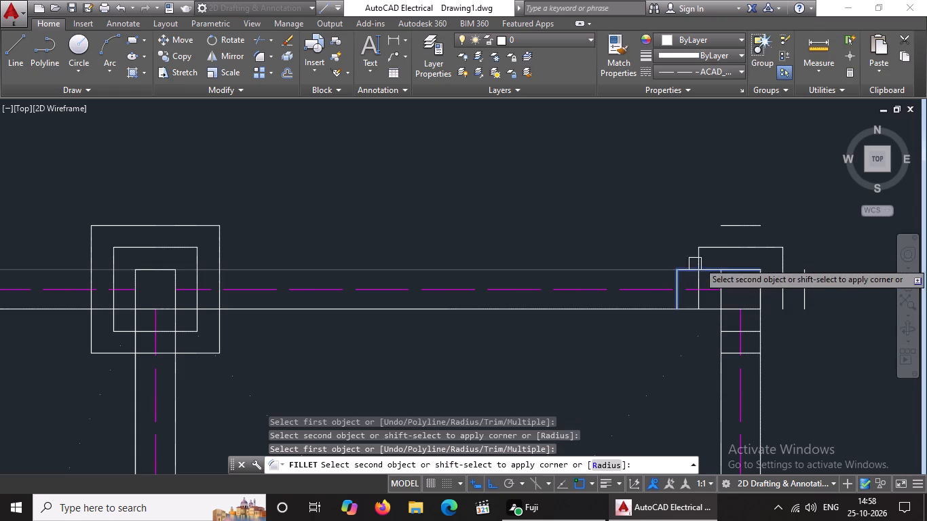
{"action": "left_click", "coordinate": [732, 227]}
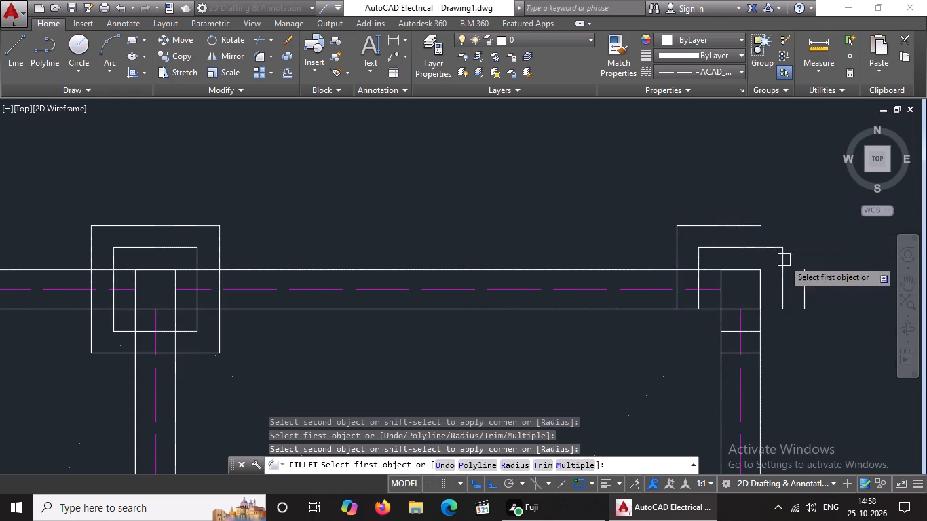
{"action": "left_click", "coordinate": [806, 280]}
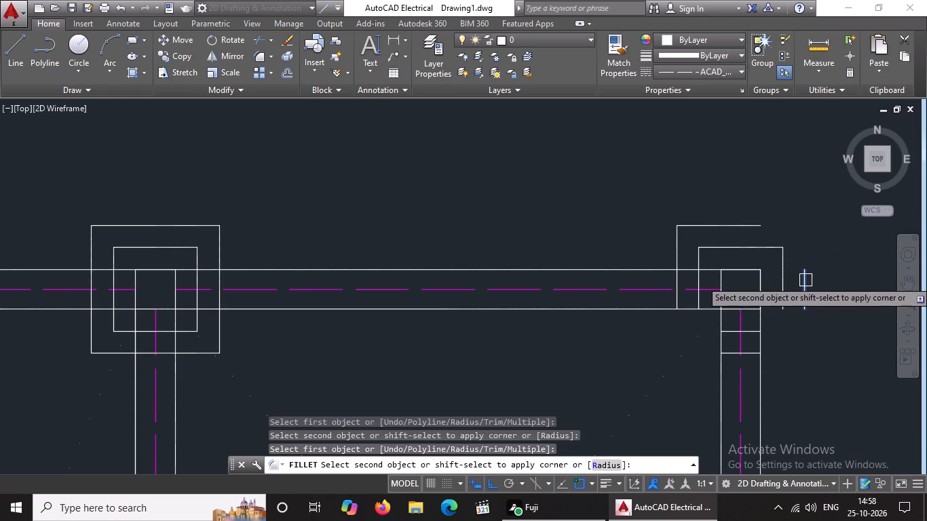
{"action": "left_click", "coordinate": [745, 226]}
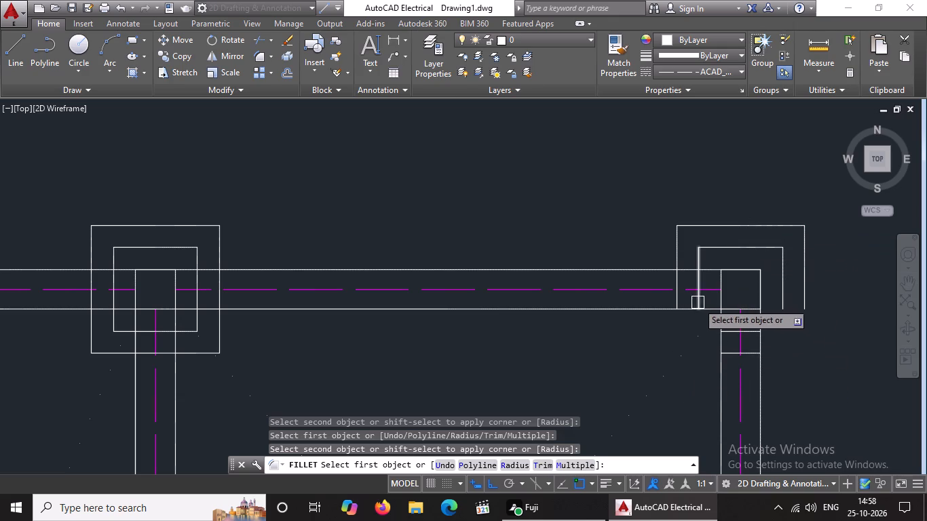
Fillet the top-right corner's inner and outer bottom offset lines to the matching left and right ones, closing both squares.
{"action": "left_click", "coordinate": [700, 301]}
{"action": "left_click", "coordinate": [729, 329]}
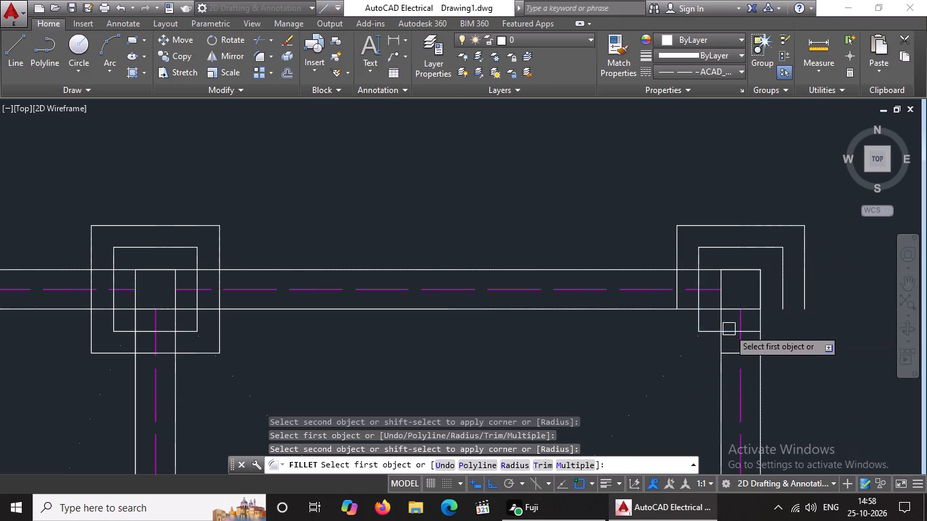
{"action": "left_click", "coordinate": [679, 300]}
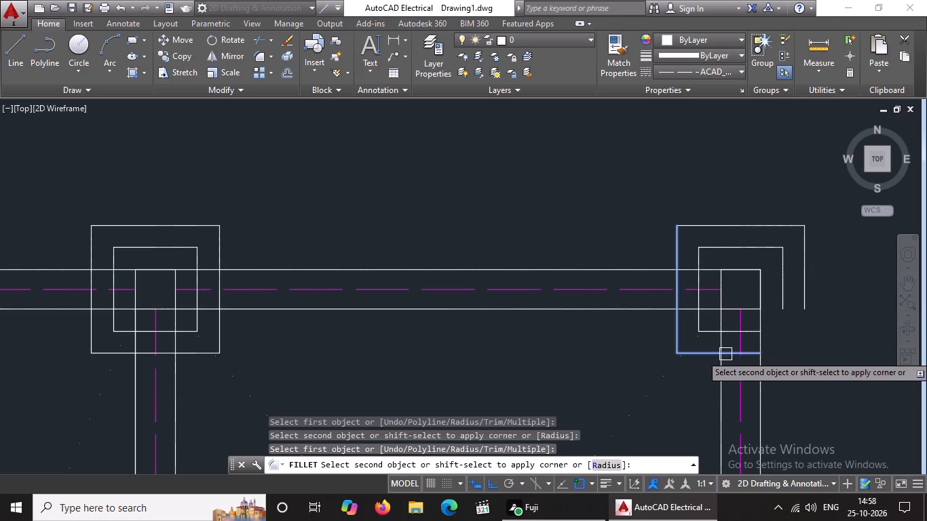
{"action": "left_click", "coordinate": [736, 355]}
{"action": "left_click", "coordinate": [749, 334]}
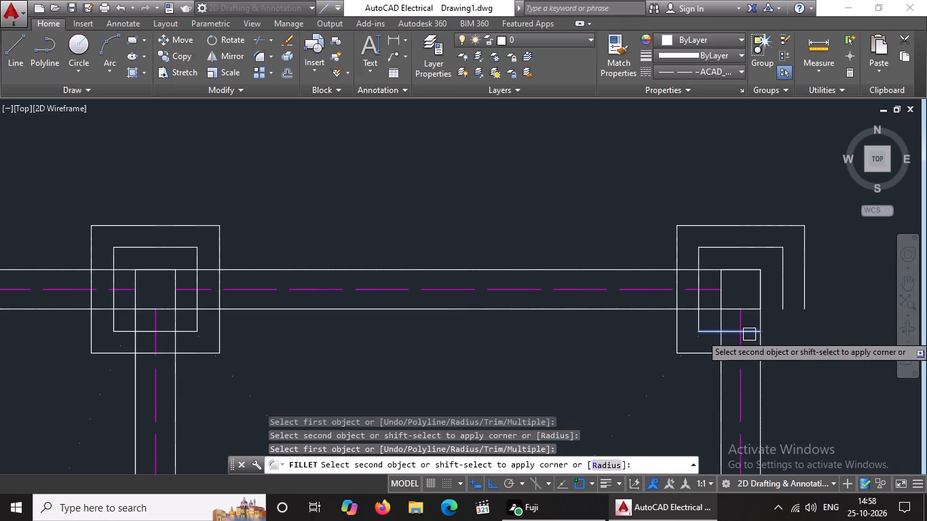
{"action": "left_click", "coordinate": [782, 294]}
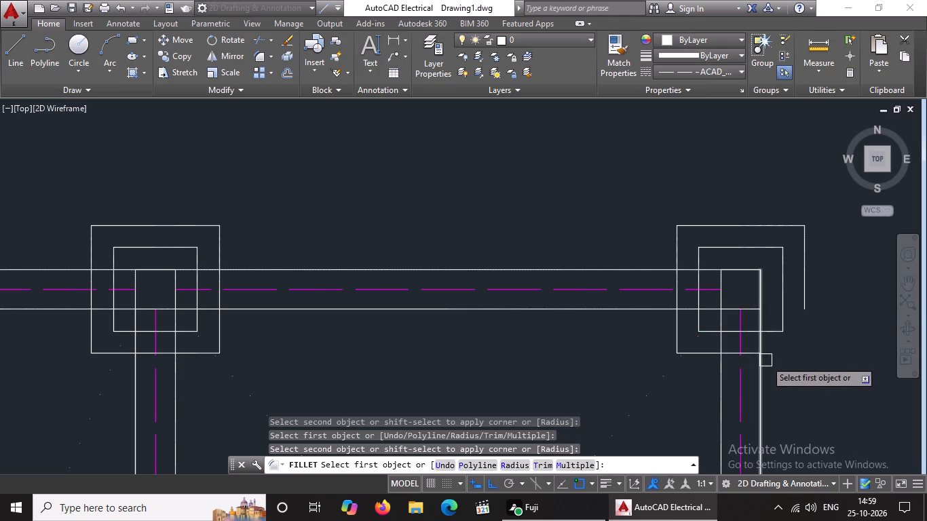
{"action": "left_click", "coordinate": [745, 351]}
{"action": "left_click", "coordinate": [805, 297]}
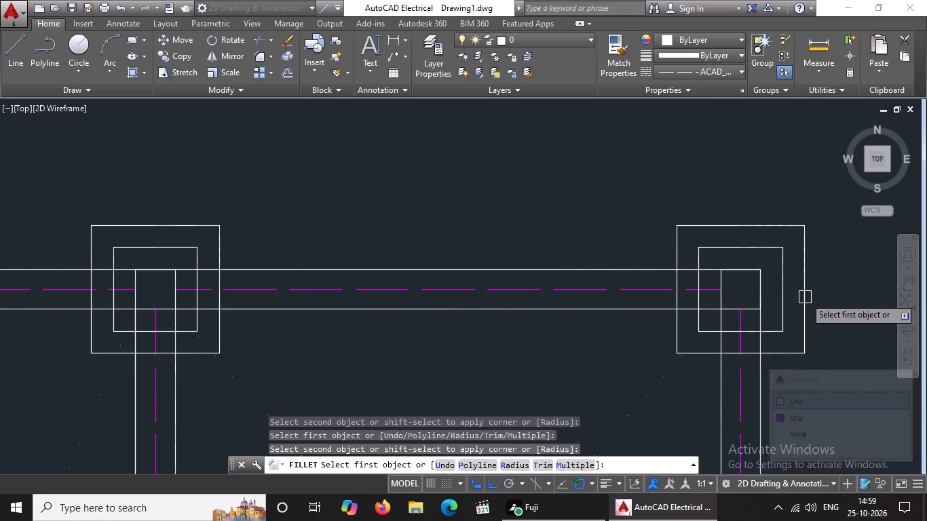
At the left end of the interior wall below the upper-right rooms, fillet the inner and outer left offset lines to the matching top and bottom ones.
{"action": "scroll", "coordinate": [641, 285], "scroll_direction": "down", "scroll_amount": 2}
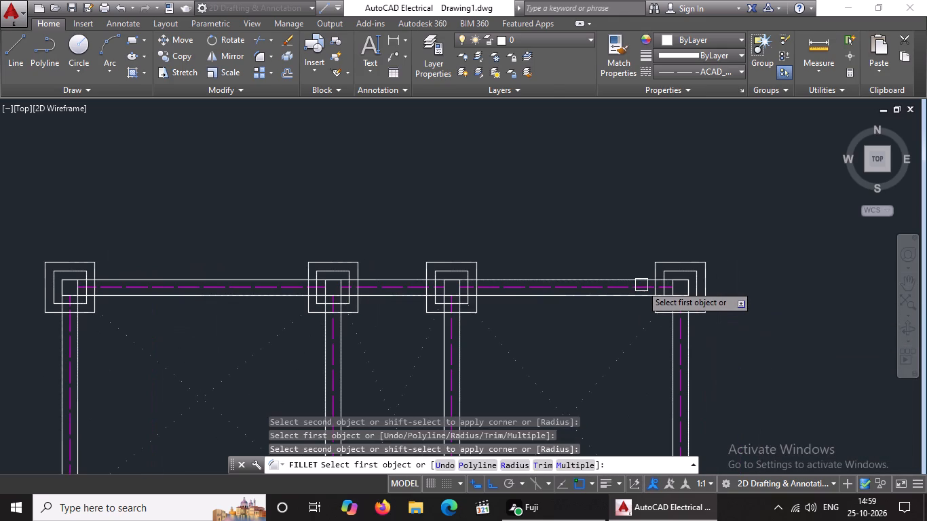
{"action": "scroll", "coordinate": [642, 284], "scroll_direction": "down", "scroll_amount": 3}
{"action": "scroll", "coordinate": [597, 370], "scroll_direction": "up", "scroll_amount": 3}
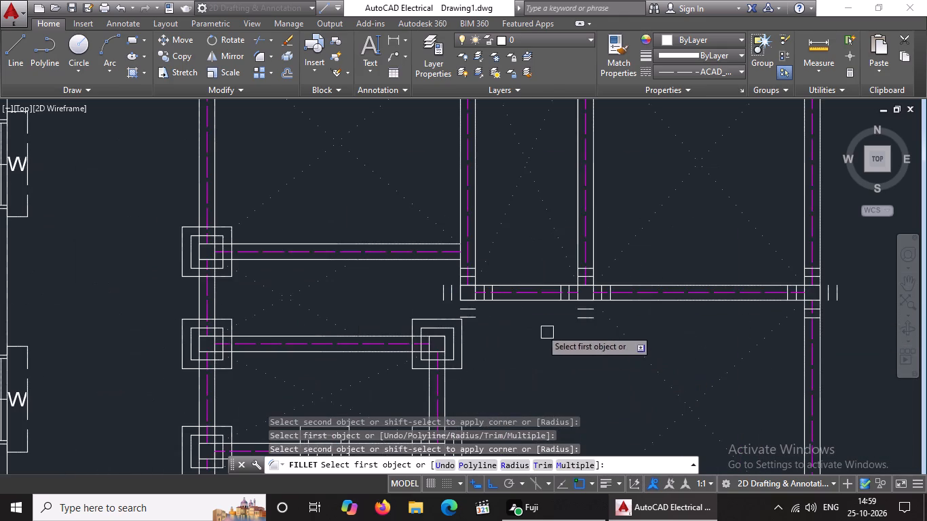
{"action": "scroll", "coordinate": [471, 298], "scroll_direction": "up", "scroll_amount": 2}
{"action": "left_click", "coordinate": [423, 280]}
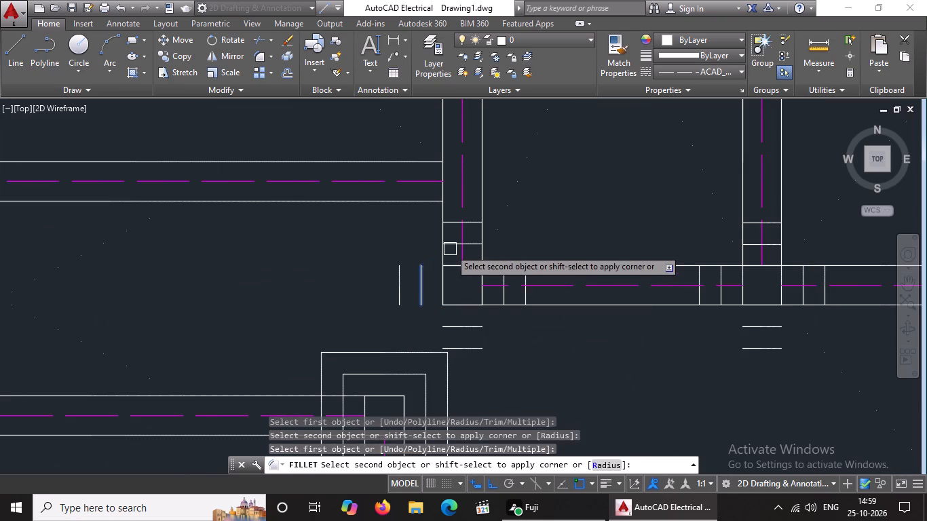
{"action": "left_click", "coordinate": [451, 244]}
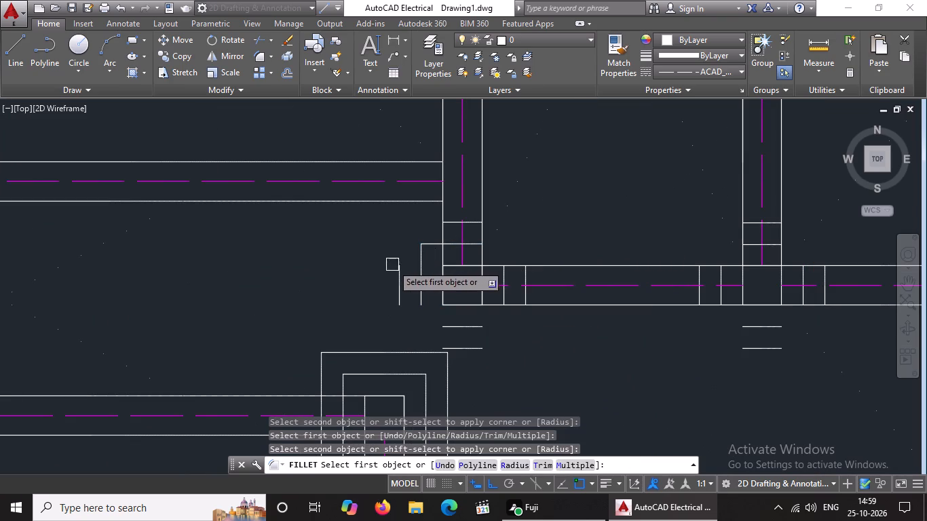
{"action": "left_click", "coordinate": [398, 280]}
{"action": "left_click", "coordinate": [449, 218]}
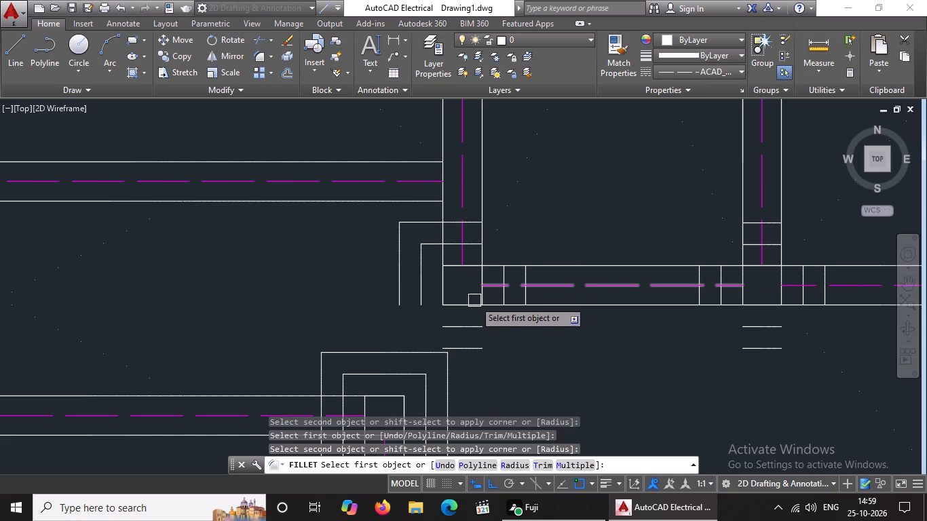
{"action": "left_click", "coordinate": [417, 285]}
{"action": "left_click", "coordinate": [453, 330]}
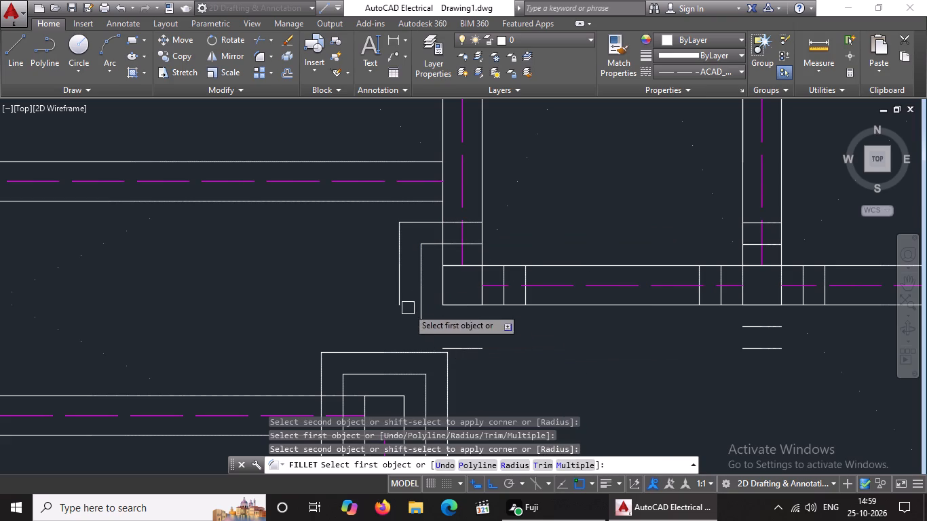
{"action": "left_click", "coordinate": [401, 286]}
{"action": "left_click", "coordinate": [453, 345]}
Fillet that wall-end junction's inner and outer right offset lines to the matching bottom and top ones, closing both squares.
{"action": "left_click_drag", "start_coordinate": [458, 324], "coordinate": [464, 322]}
{"action": "left_click", "coordinate": [508, 297]}
{"action": "left_click", "coordinate": [476, 347]}
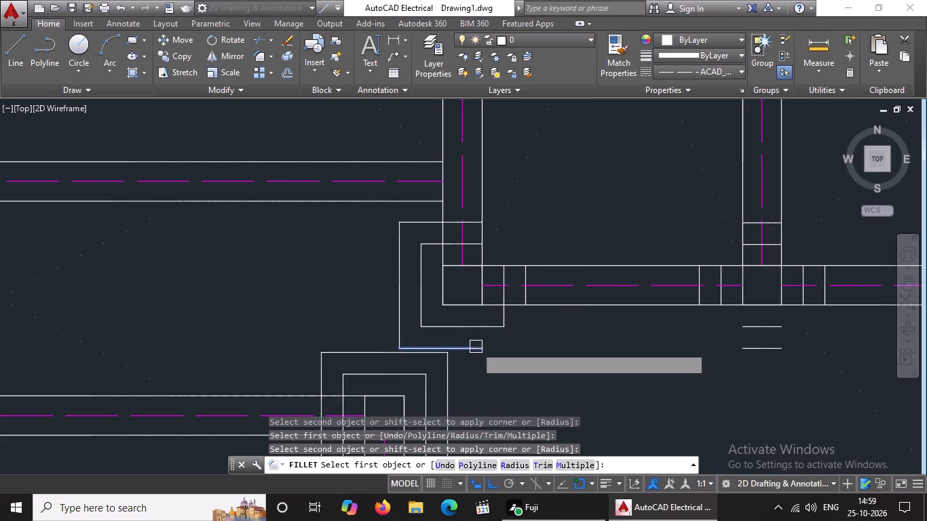
{"action": "left_click", "coordinate": [522, 296]}
{"action": "left_click", "coordinate": [465, 245]}
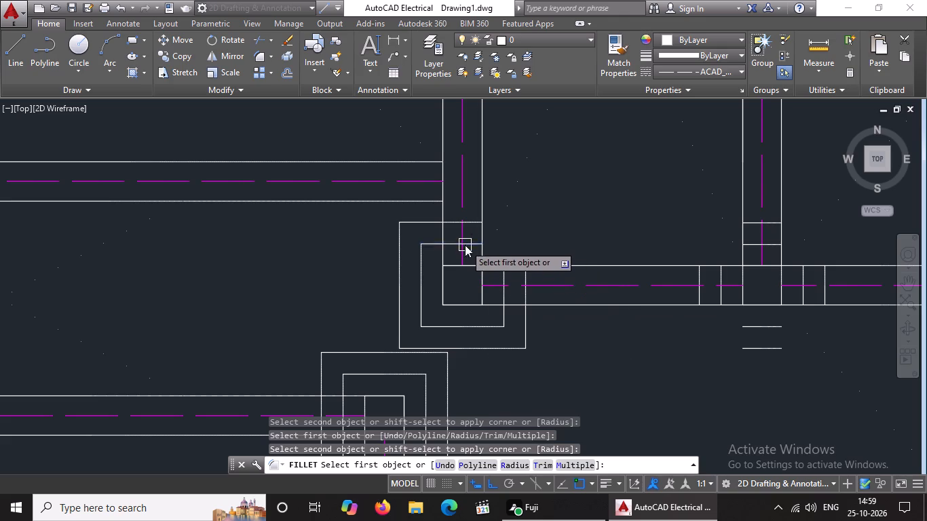
{"action": "left_click", "coordinate": [621, 270]}
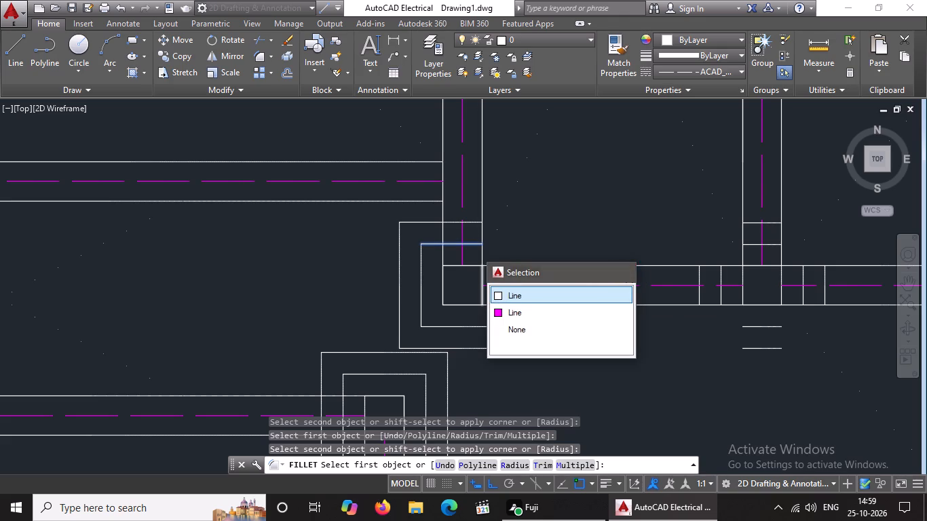
{"action": "left_click", "coordinate": [500, 273]}
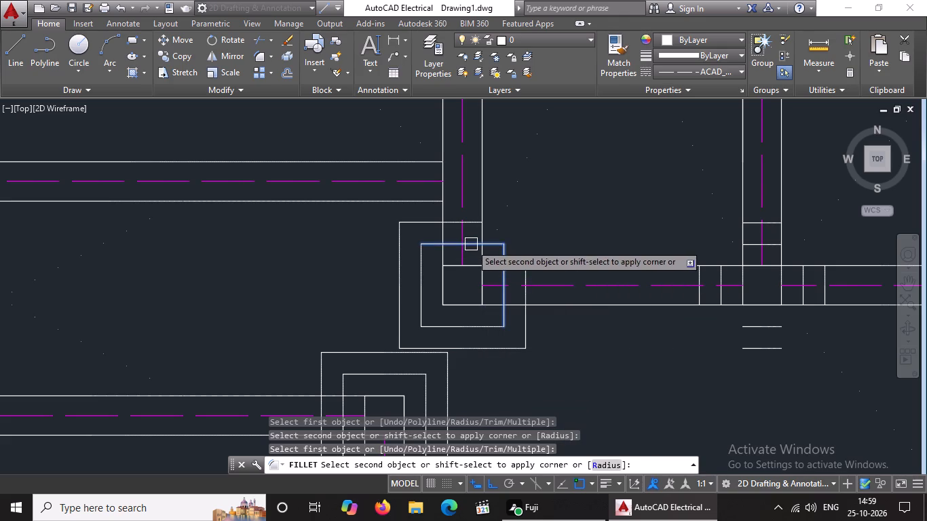
{"action": "left_click", "coordinate": [471, 244]}
{"action": "left_click_drag", "start_coordinate": [474, 225], "coordinate": [483, 229]}
{"action": "left_click", "coordinate": [526, 271]}
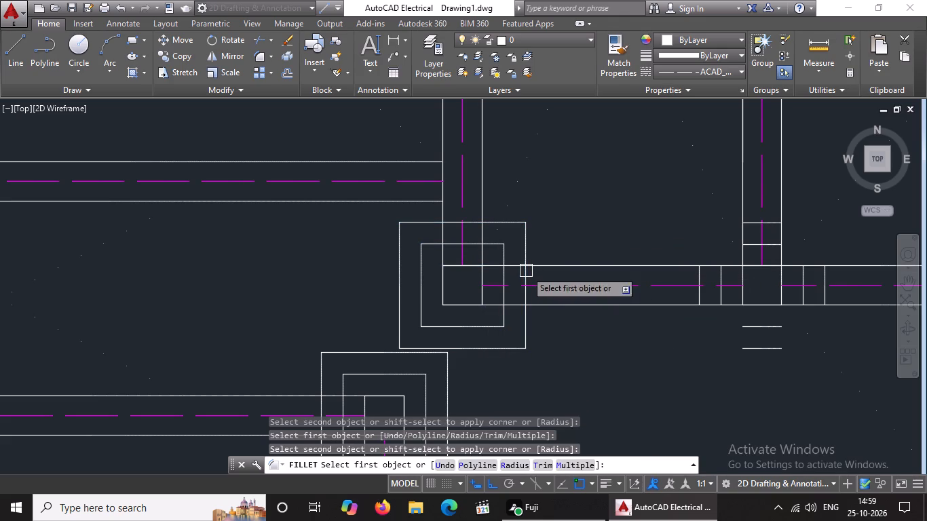
At the middle junction along the same interior wall, fillet the inner and outer top offset lines to the matching left and right ones.
{"action": "scroll", "coordinate": [641, 290], "scroll_direction": "down", "scroll_amount": 9}
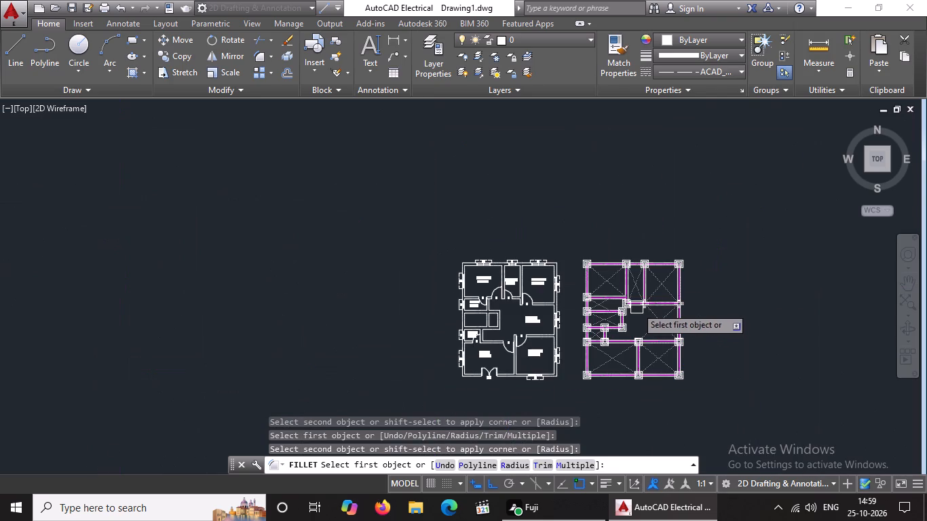
{"action": "scroll", "coordinate": [651, 313], "scroll_direction": "up", "scroll_amount": 3}
{"action": "scroll", "coordinate": [588, 275], "scroll_direction": "up", "scroll_amount": 3}
{"action": "scroll", "coordinate": [677, 276], "scroll_direction": "up", "scroll_amount": 1}
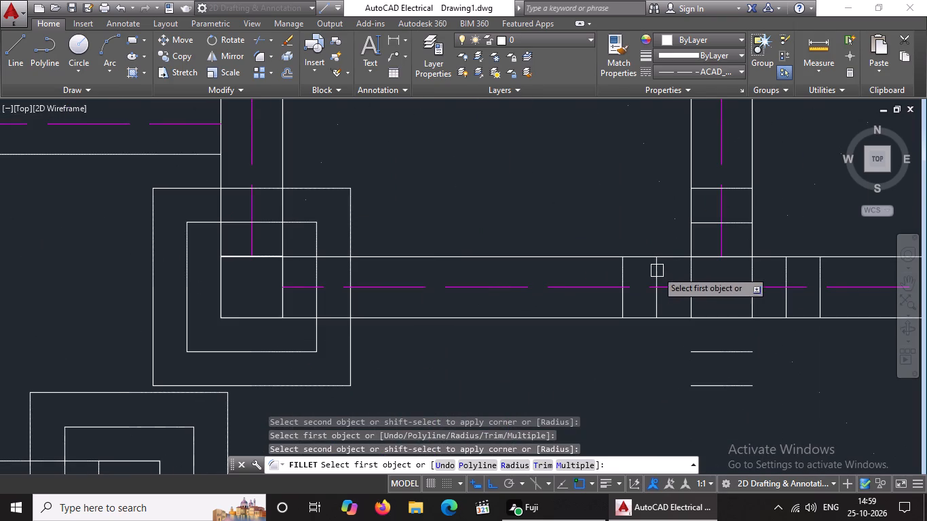
{"action": "left_click", "coordinate": [652, 269]}
{"action": "left_click", "coordinate": [702, 225]}
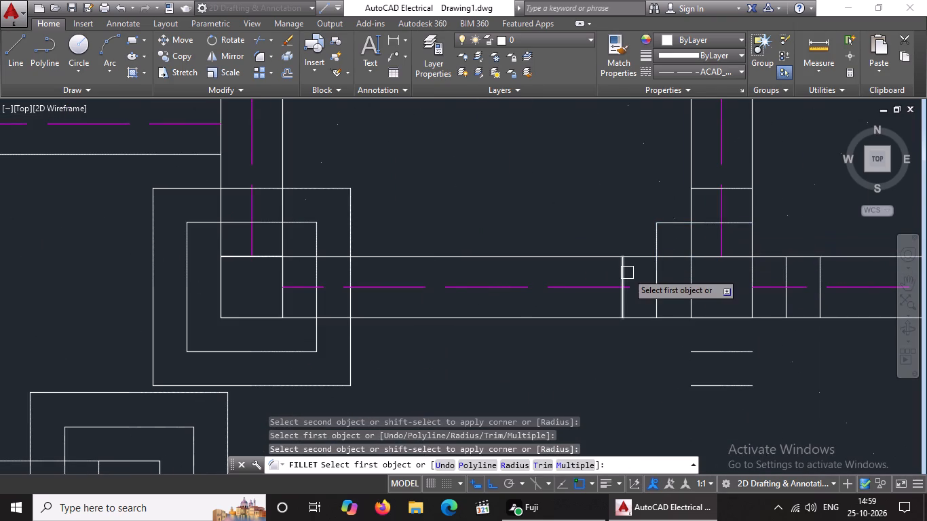
{"action": "left_click", "coordinate": [627, 273]}
{"action": "left_click", "coordinate": [702, 189]}
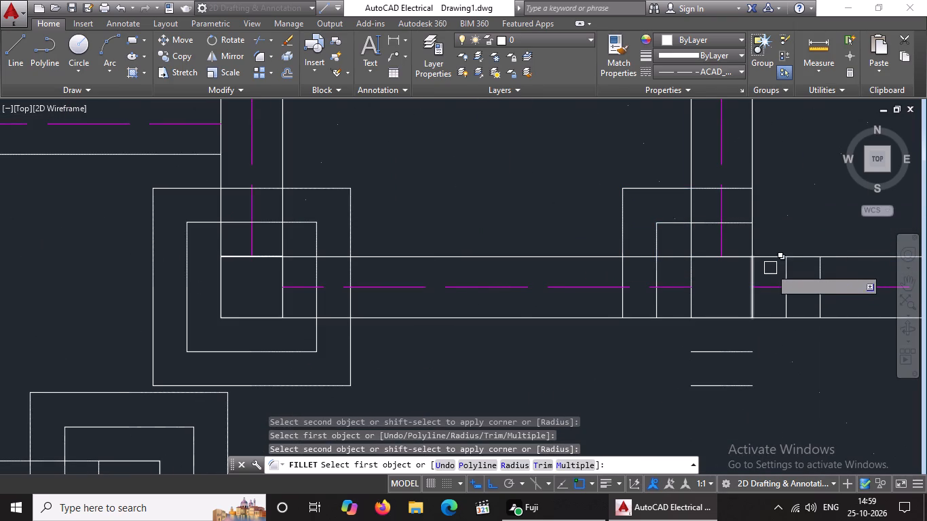
{"action": "left_click", "coordinate": [788, 267]}
{"action": "left_click", "coordinate": [735, 223]}
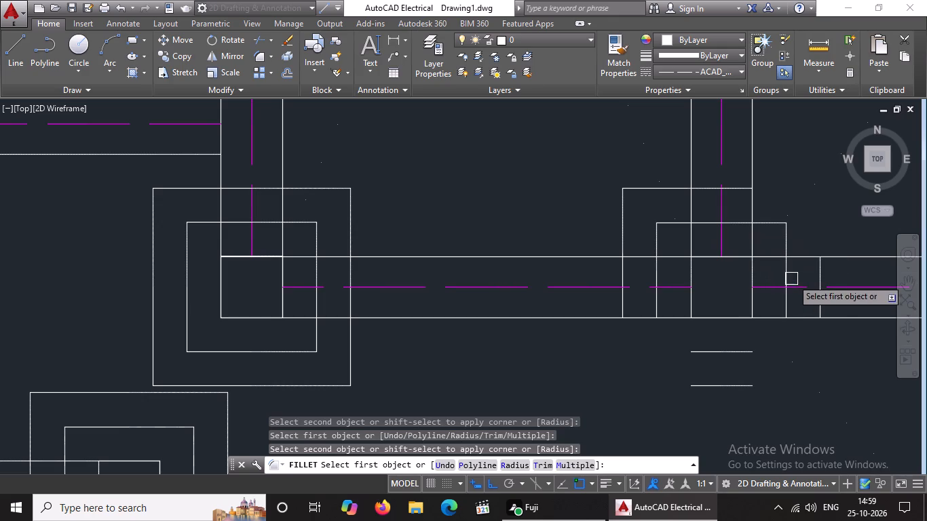
{"action": "left_click", "coordinate": [818, 270]}
{"action": "left_click", "coordinate": [734, 188]}
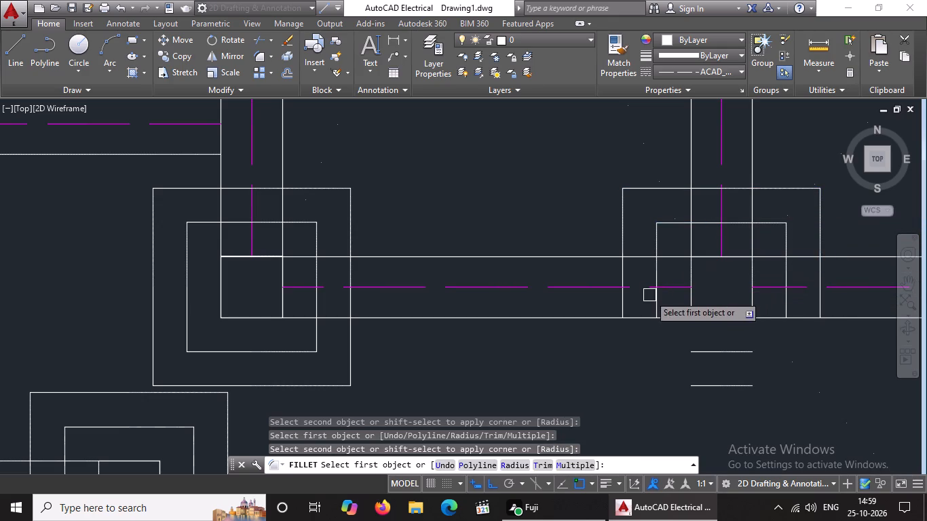
At the middle junction of that interior wall, fillet the inner and outer bottom offset lines to the matching left and right ones, closing both squares.
{"action": "left_click", "coordinate": [658, 296]}
{"action": "left_click", "coordinate": [705, 354]}
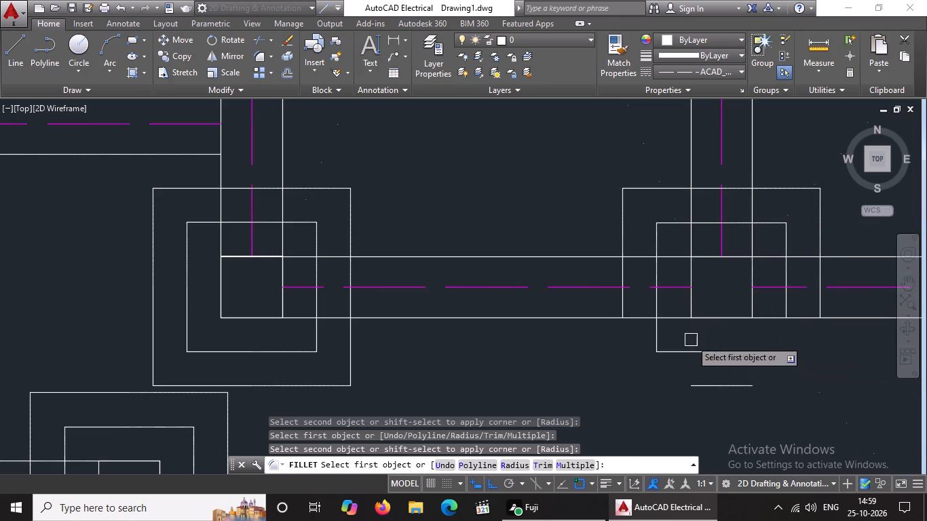
{"action": "left_click", "coordinate": [618, 303]}
{"action": "left_click", "coordinate": [698, 382]}
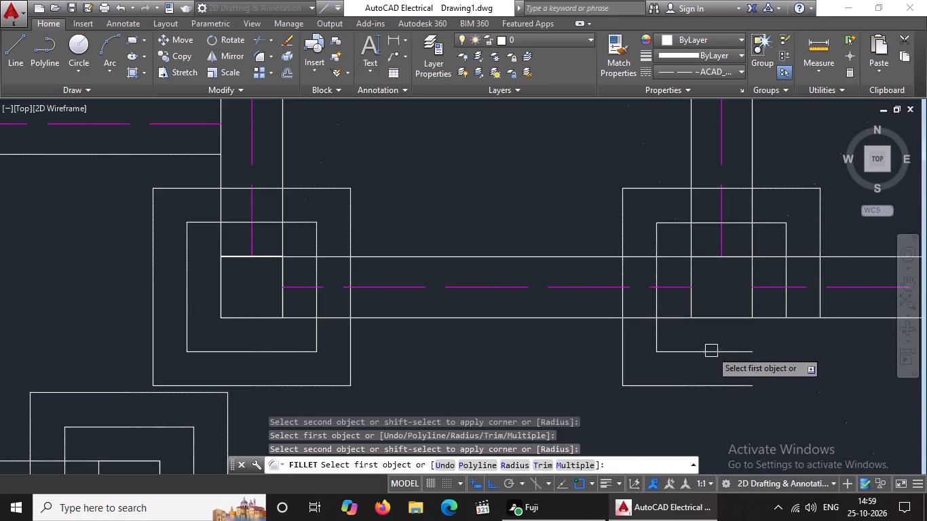
{"action": "left_click", "coordinate": [712, 349]}
{"action": "left_click", "coordinate": [789, 298]}
{"action": "left_click", "coordinate": [734, 384]}
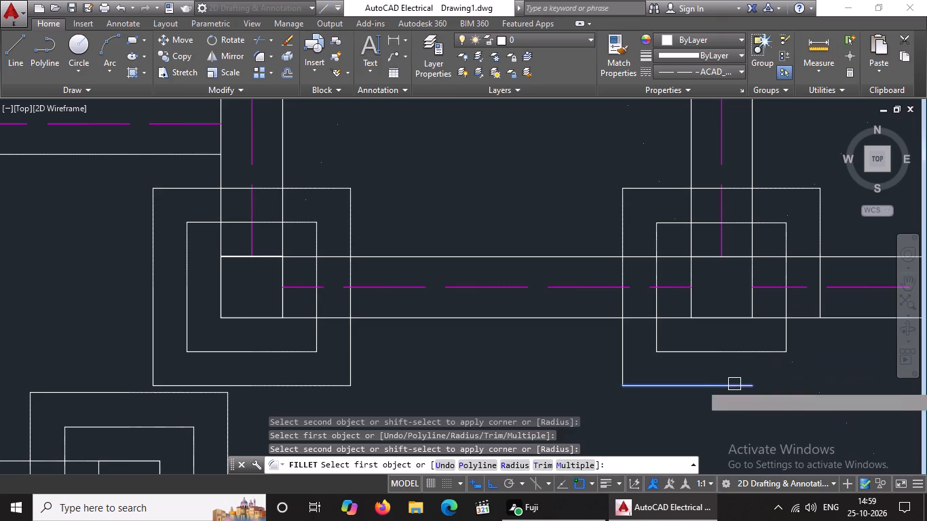
{"action": "left_click", "coordinate": [818, 307]}
At the right end of that interior wall, fillet the inner and outer left offset lines to the matching top ones.
{"action": "scroll", "coordinate": [647, 334], "scroll_direction": "down", "scroll_amount": 5}
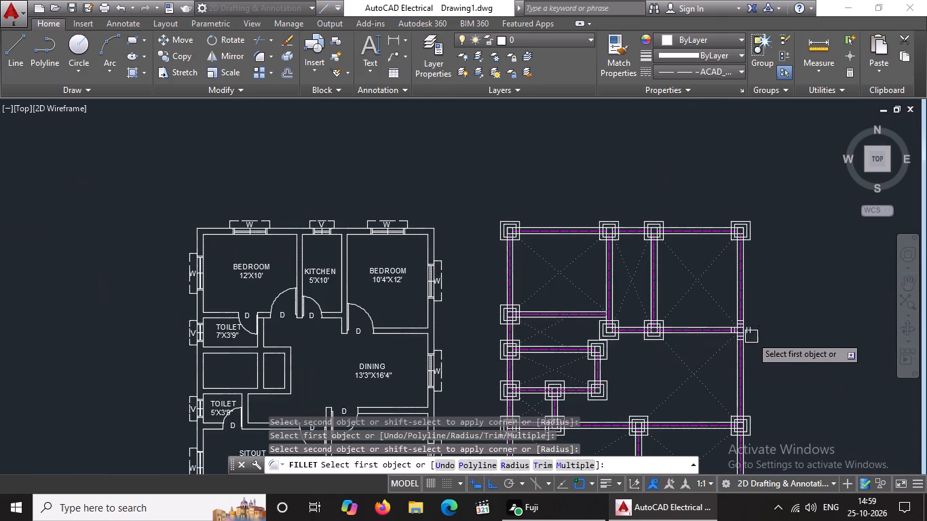
{"action": "scroll", "coordinate": [751, 326], "scroll_direction": "up", "scroll_amount": 2}
{"action": "scroll", "coordinate": [679, 318], "scroll_direction": "up", "scroll_amount": 2}
{"action": "scroll", "coordinate": [772, 365], "scroll_direction": "up", "scroll_amount": 2}
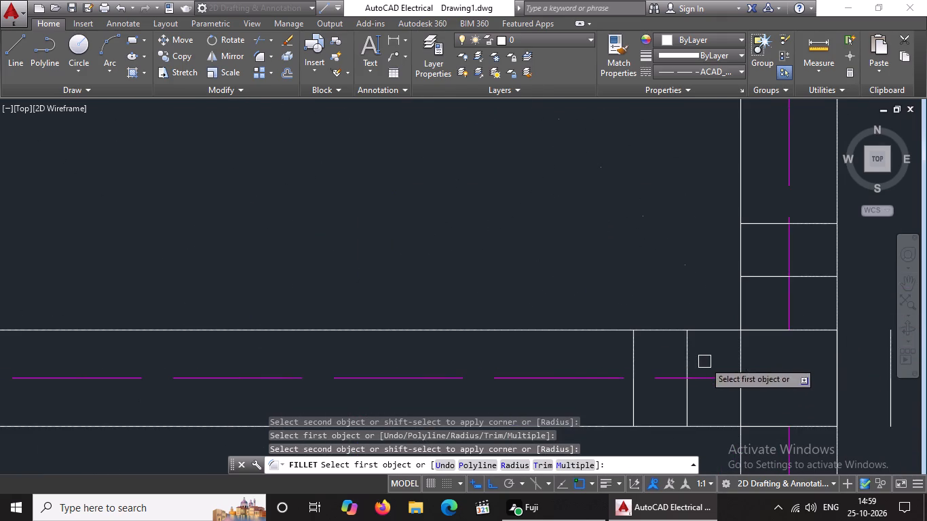
{"action": "left_click", "coordinate": [691, 366]}
{"action": "left_click", "coordinate": [767, 281]}
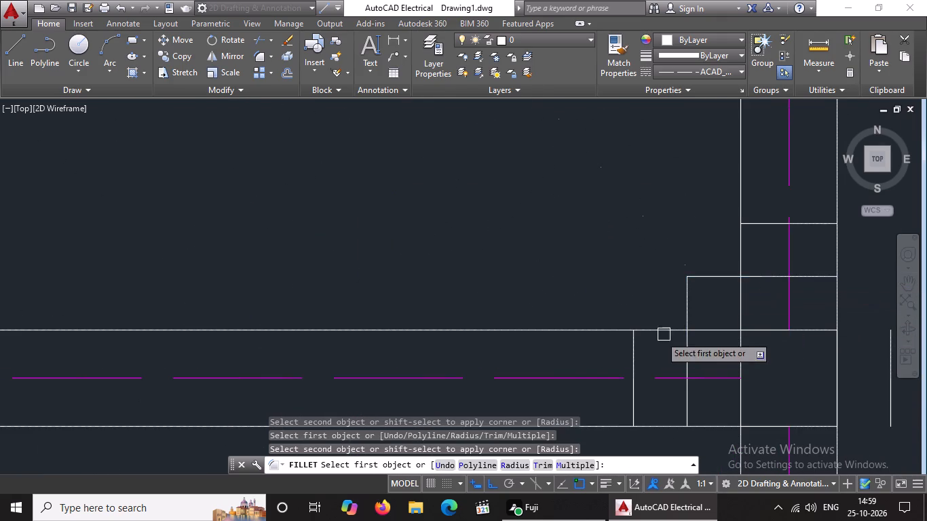
{"action": "left_click", "coordinate": [634, 356]}
{"action": "left_click", "coordinate": [763, 226]}
Fillet the right-end junction's inner and outer top offset lines to the matching right offset lines.
{"action": "scroll", "coordinate": [760, 238], "scroll_direction": "down", "scroll_amount": 5}
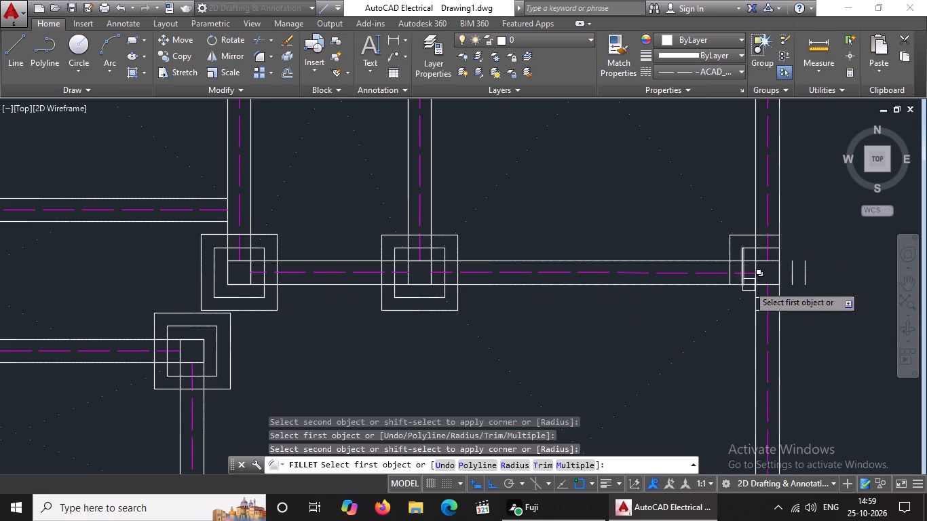
{"action": "scroll", "coordinate": [779, 254], "scroll_direction": "up", "scroll_amount": 3}
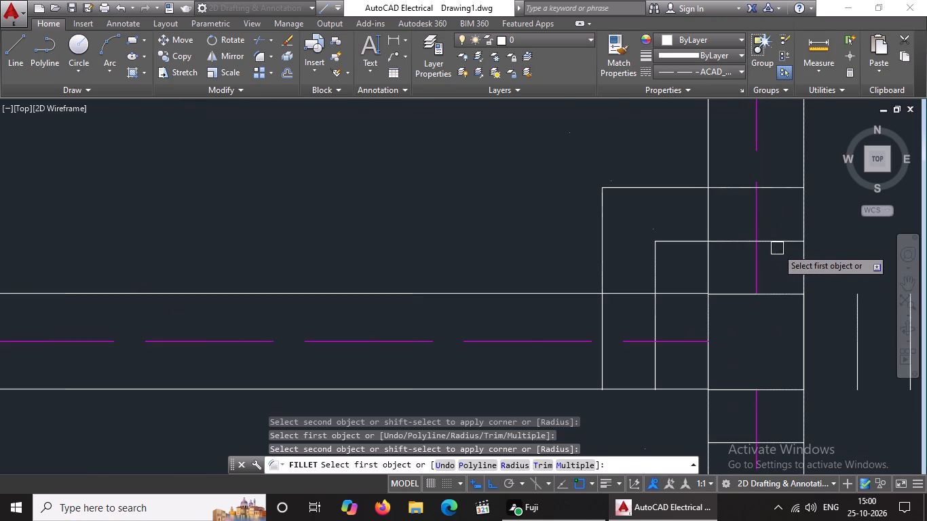
{"action": "left_click", "coordinate": [778, 244]}
{"action": "left_click", "coordinate": [857, 326]}
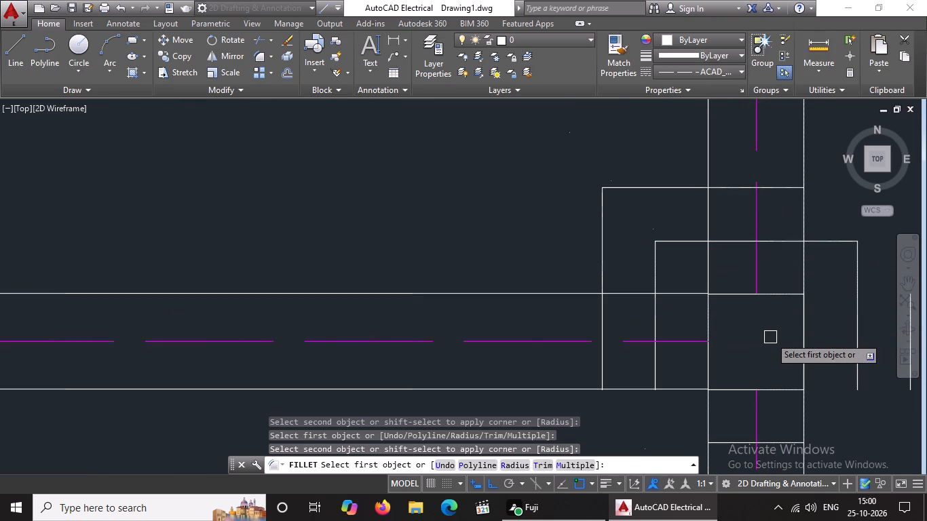
{"action": "scroll", "coordinate": [770, 337], "scroll_direction": "down", "scroll_amount": 5}
{"action": "scroll", "coordinate": [793, 361], "scroll_direction": "up", "scroll_amount": 1}
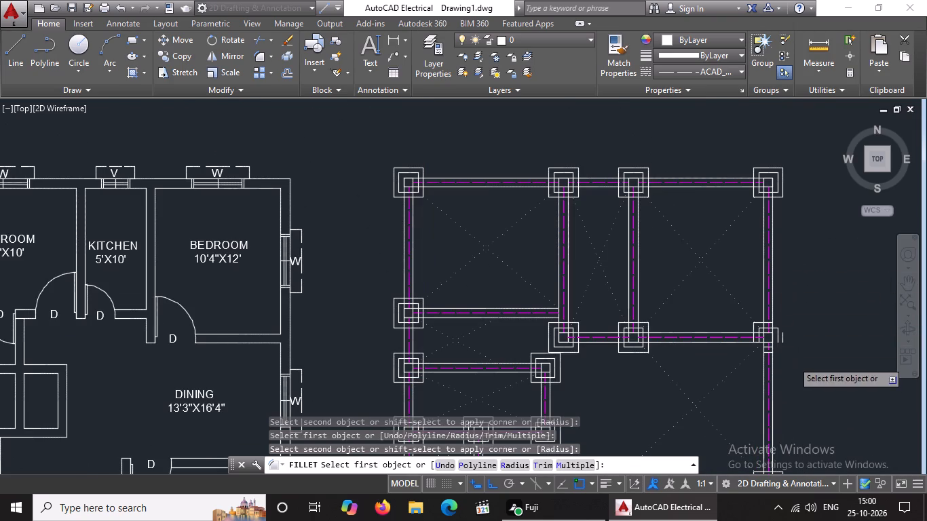
{"action": "scroll", "coordinate": [793, 361], "scroll_direction": "up", "scroll_amount": 1}
{"action": "scroll", "coordinate": [744, 312], "scroll_direction": "up", "scroll_amount": 1}
{"action": "scroll", "coordinate": [722, 256], "scroll_direction": "up", "scroll_amount": 1}
{"action": "left_click", "coordinate": [722, 226]}
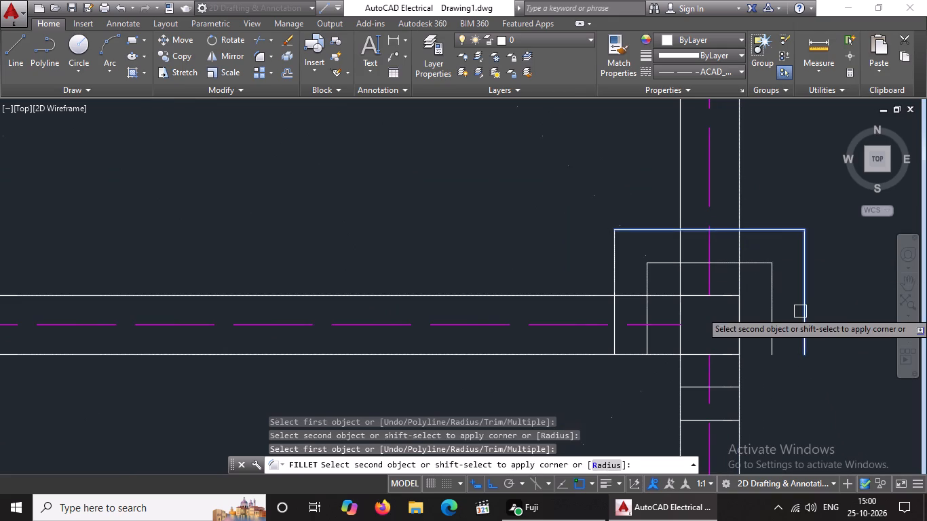
{"action": "left_click", "coordinate": [802, 318]}
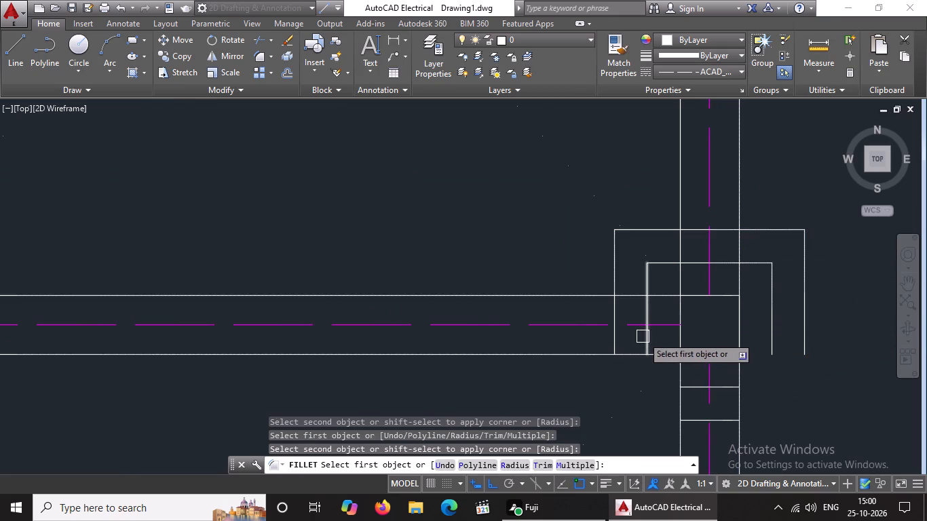
Fillet the right-end junction's inner and outer bottom offset lines to the matching left and right ones, closing both squares, and end Fillet.
{"action": "left_click", "coordinate": [645, 338]}
{"action": "left_click", "coordinate": [692, 389]}
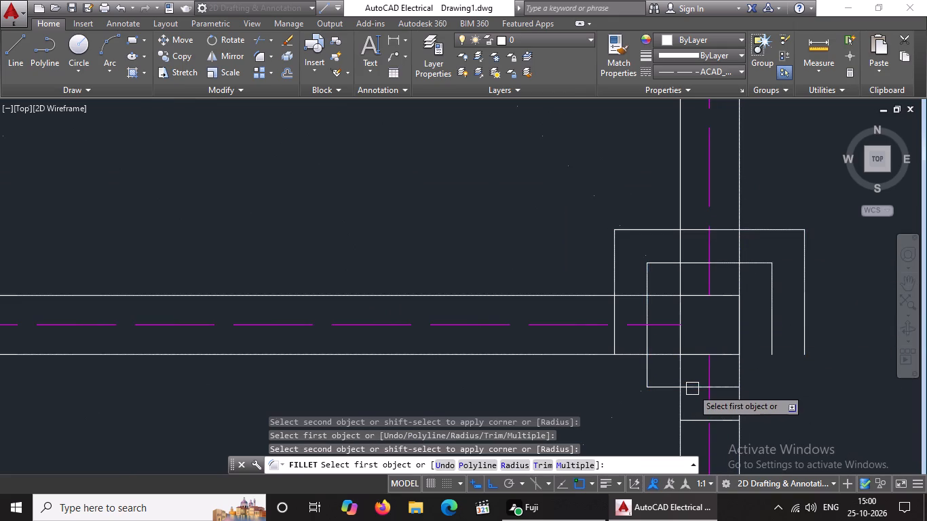
{"action": "left_click_drag", "start_coordinate": [613, 341], "coordinate": [615, 349]}
{"action": "left_click", "coordinate": [692, 418]}
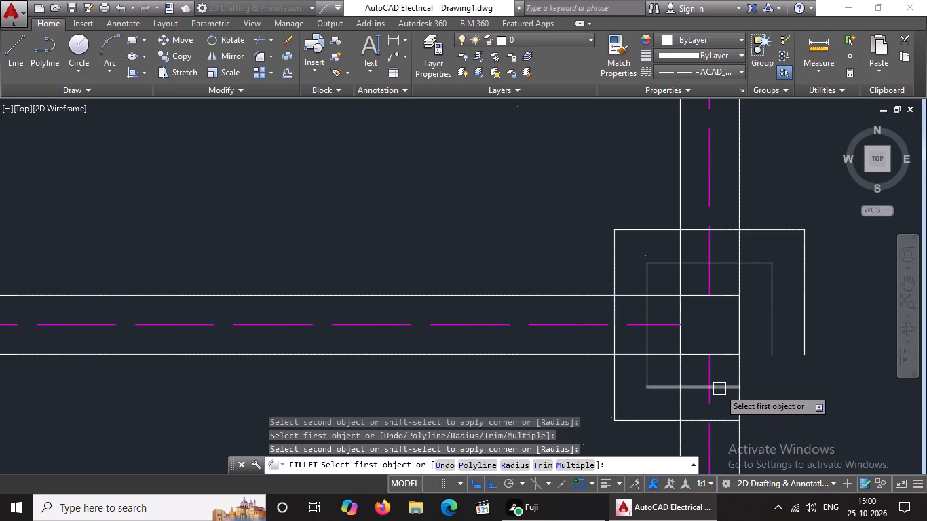
{"action": "left_click", "coordinate": [719, 389]}
{"action": "left_click", "coordinate": [774, 342]}
{"action": "left_click", "coordinate": [723, 421]}
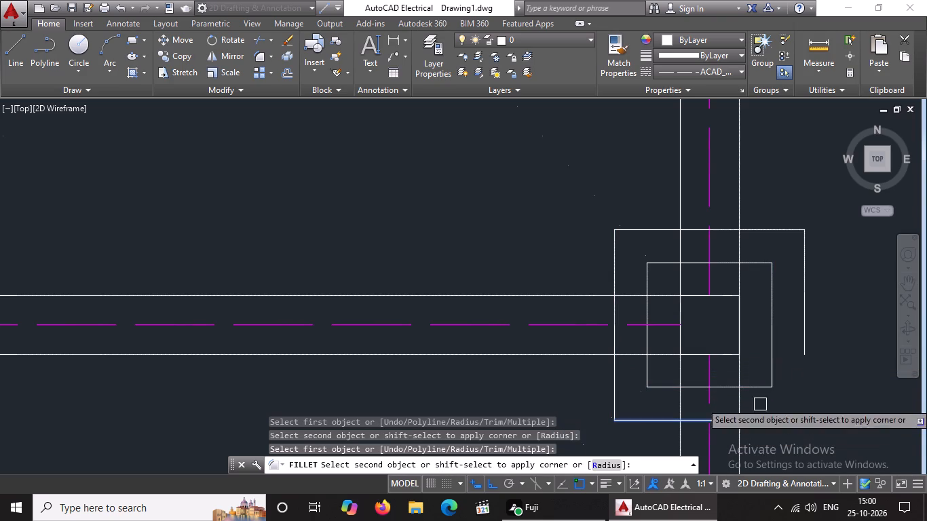
{"action": "left_click", "coordinate": [805, 350]}
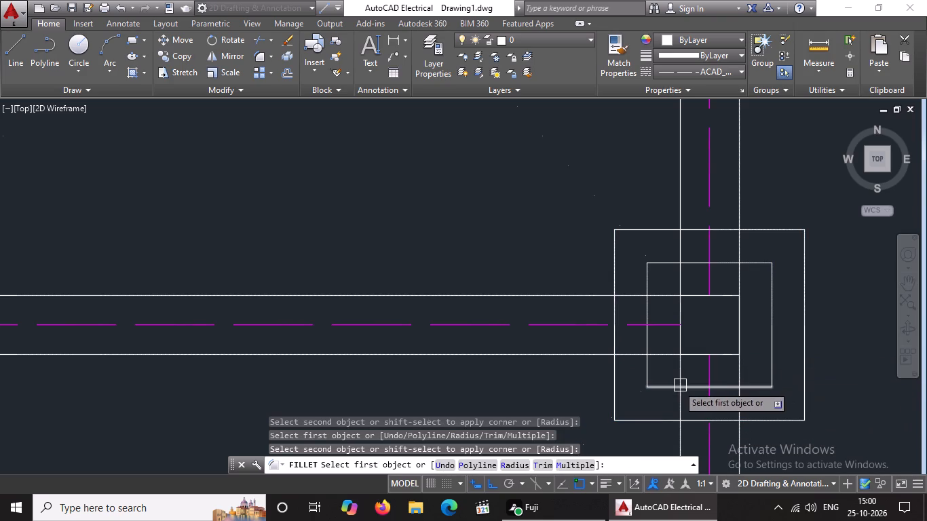
{"action": "scroll", "coordinate": [649, 330], "scroll_direction": "down", "scroll_amount": 2}
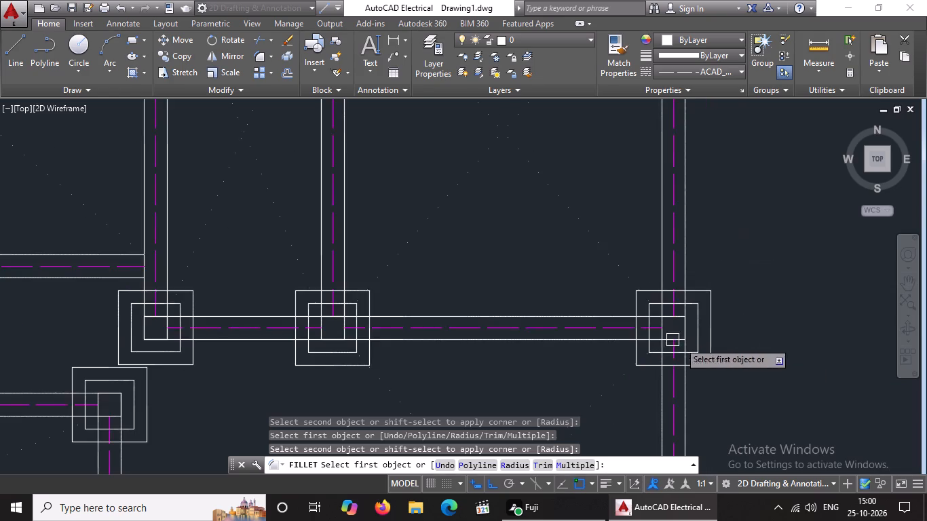
{"action": "scroll", "coordinate": [732, 362], "scroll_direction": "down", "scroll_amount": 7}
{"action": "scroll", "coordinate": [734, 415], "scroll_direction": "up", "scroll_amount": 1}
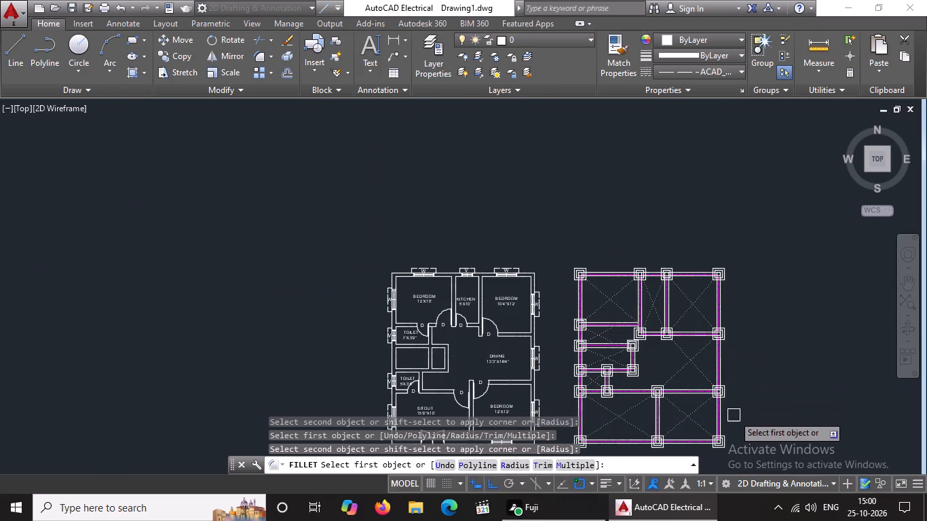
{"action": "scroll", "coordinate": [722, 357], "scroll_direction": "up", "scroll_amount": 2}
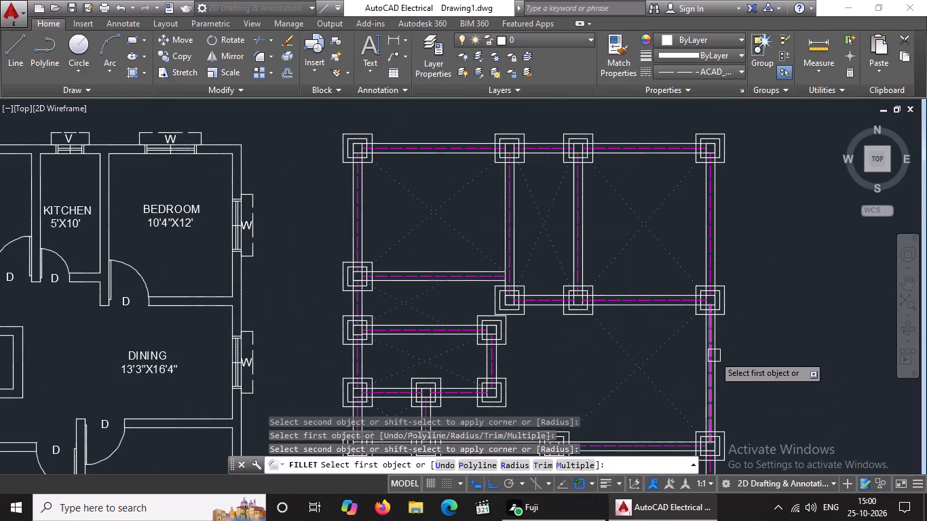
{"action": "scroll", "coordinate": [387, 136], "scroll_direction": "up", "scroll_amount": 1}
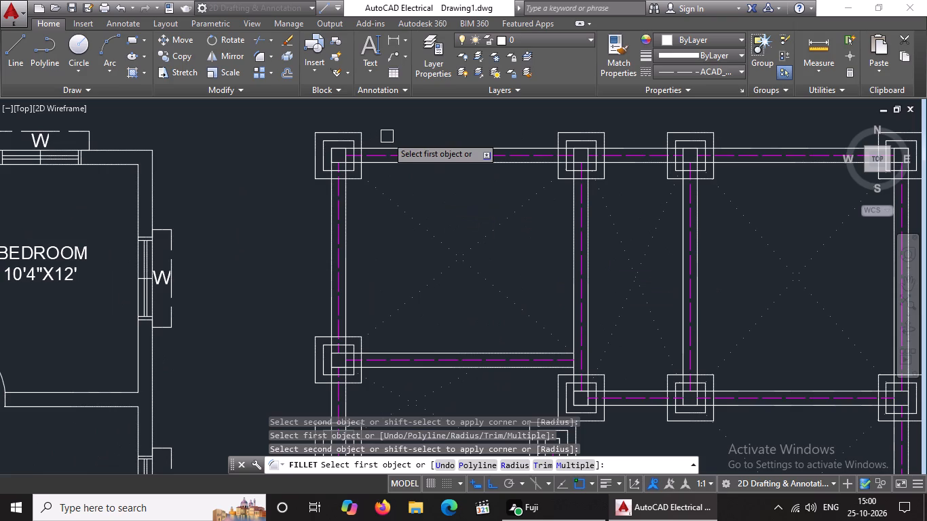
{"action": "key", "text": "Escape"}
{"action": "key", "text": "Escape"}
{"action": "key", "text": "Escape"}
{"action": "key", "text": "Escape"}
{"action": "key", "text": "Escape"}
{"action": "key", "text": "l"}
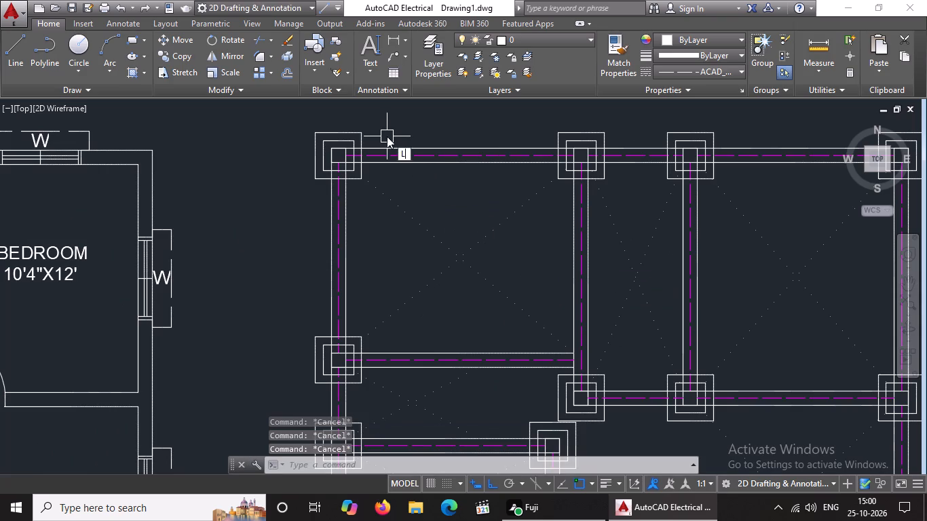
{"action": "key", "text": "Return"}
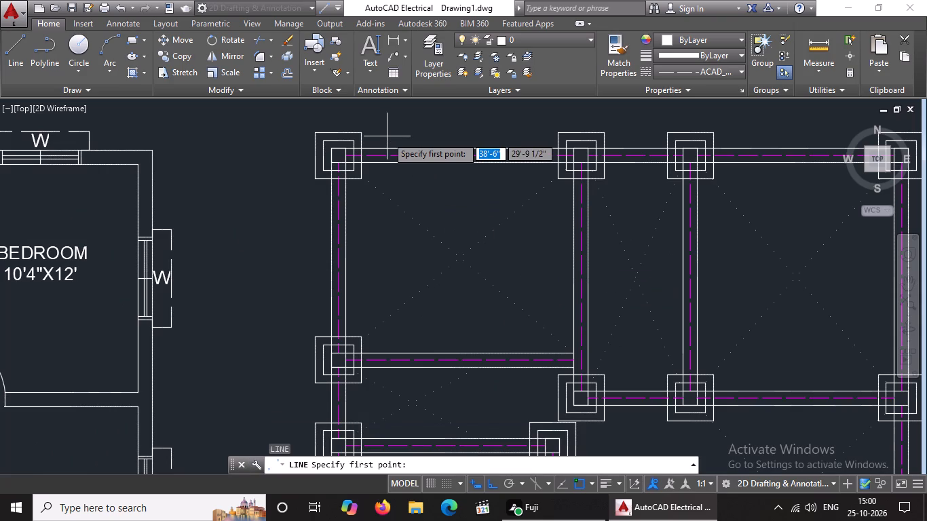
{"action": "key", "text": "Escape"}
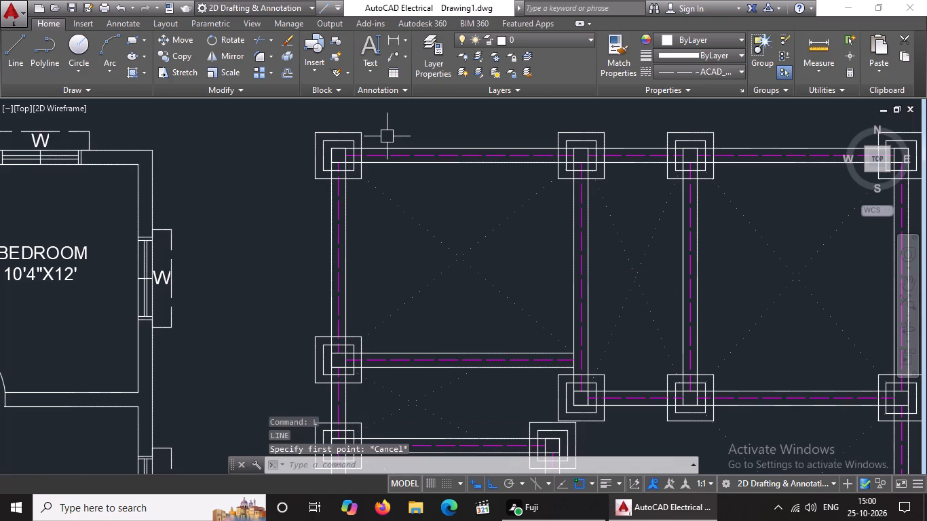
Turn Ortho off so that diagonal lines can be drawn at the foundation plan's top-left junction.
{"action": "key", "text": "l"}
{"action": "key", "text": "Return"}
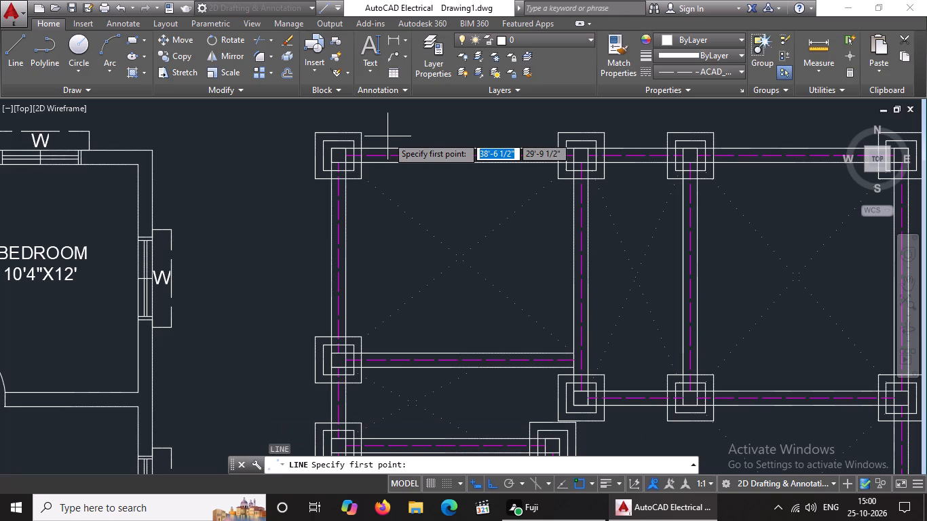
{"action": "scroll", "coordinate": [338, 138], "scroll_direction": "up", "scroll_amount": 3}
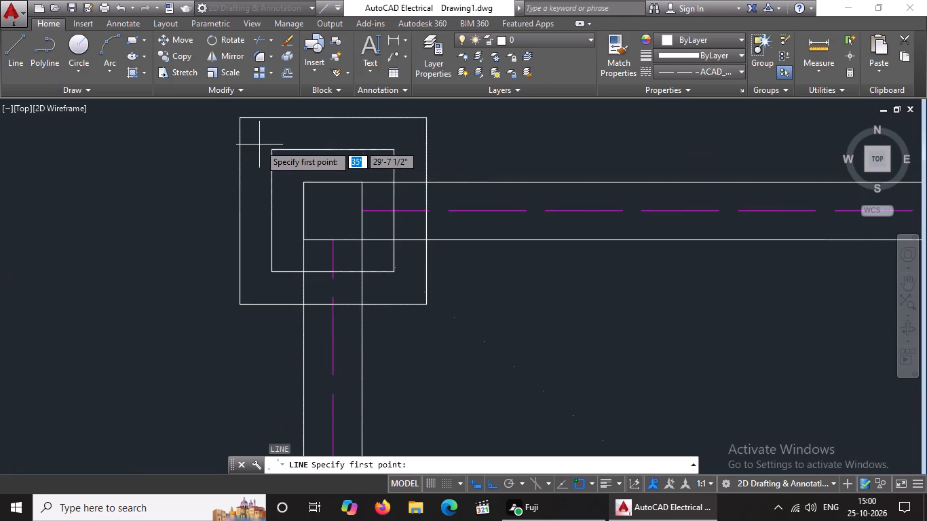
{"action": "left_click", "coordinate": [276, 149]}
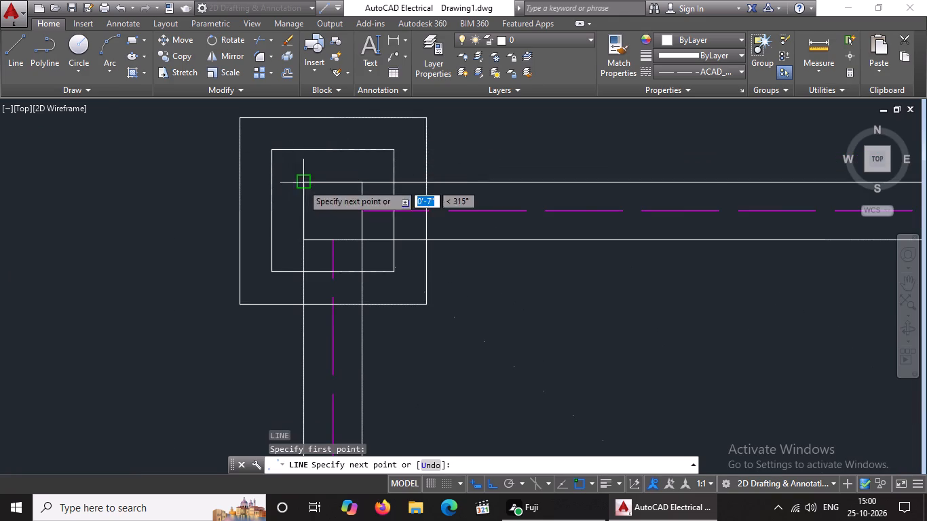
{"action": "left_click", "coordinate": [492, 484]}
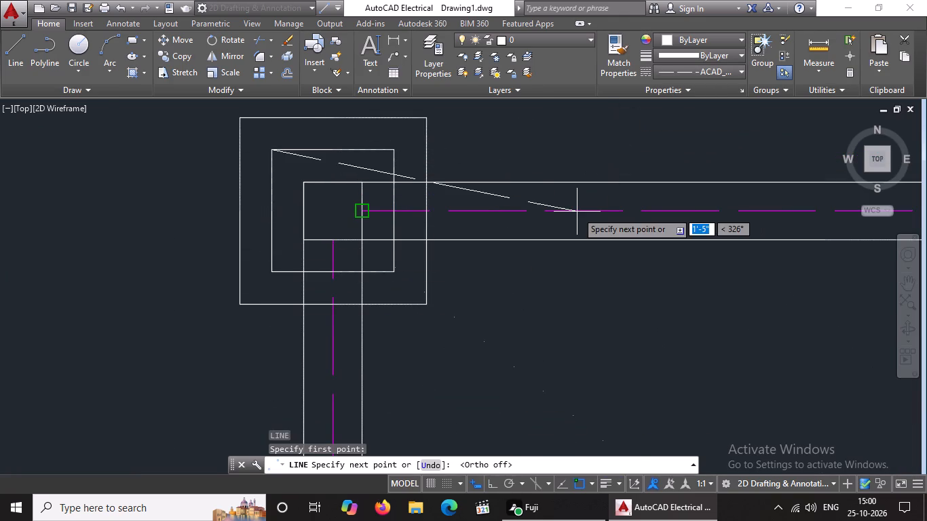
{"action": "key", "text": "Escape"}
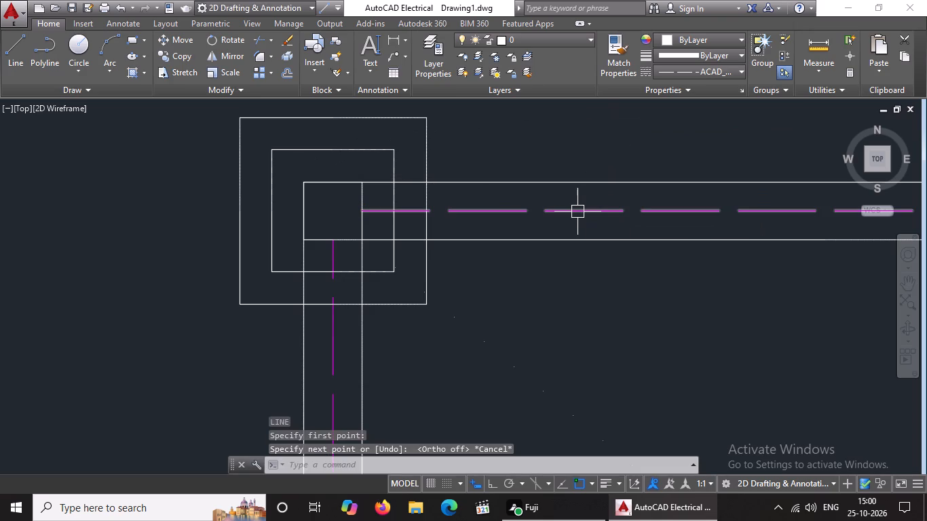
Using the Continuous linetype, draw an about 7" diagonal joining the top-left corners of the top-left junction's inner offset square and wall square.
{"action": "left_click", "coordinate": [698, 68]}
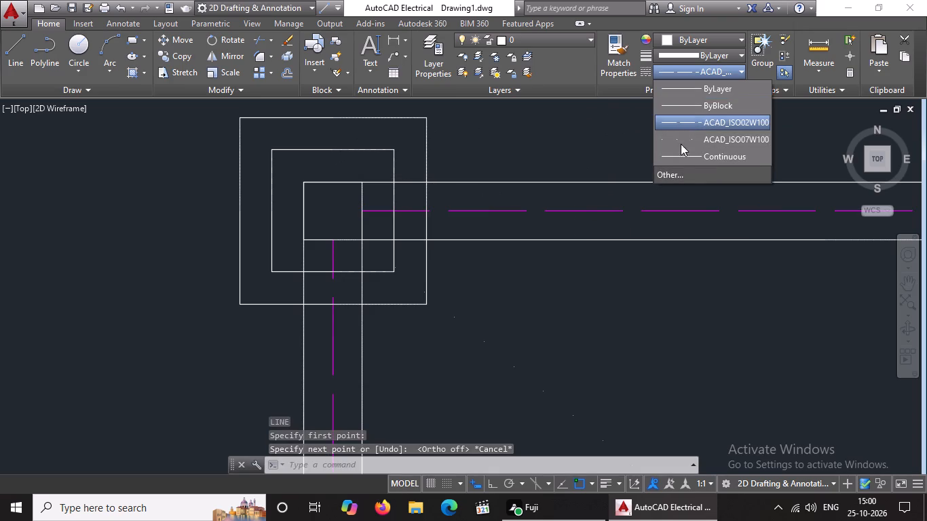
{"action": "left_click", "coordinate": [679, 155]}
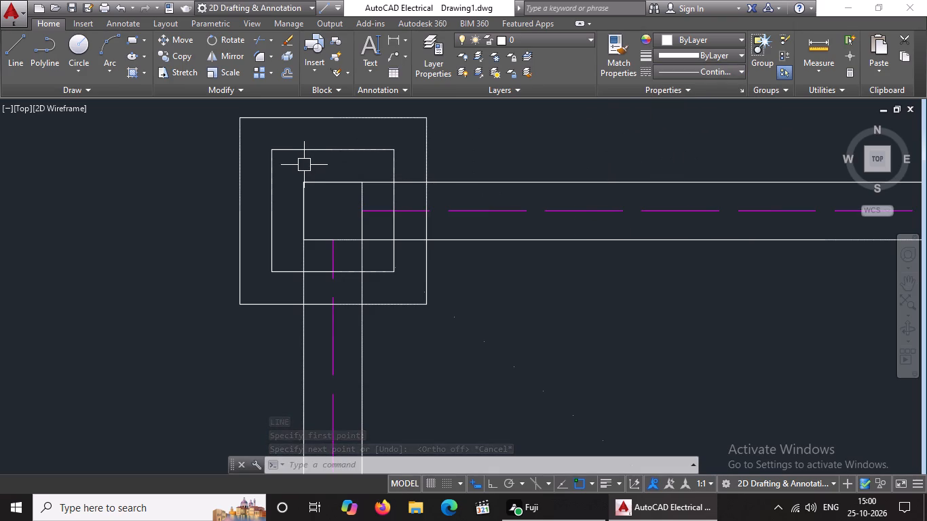
{"action": "key", "text": "l"}
{"action": "key", "text": "Return"}
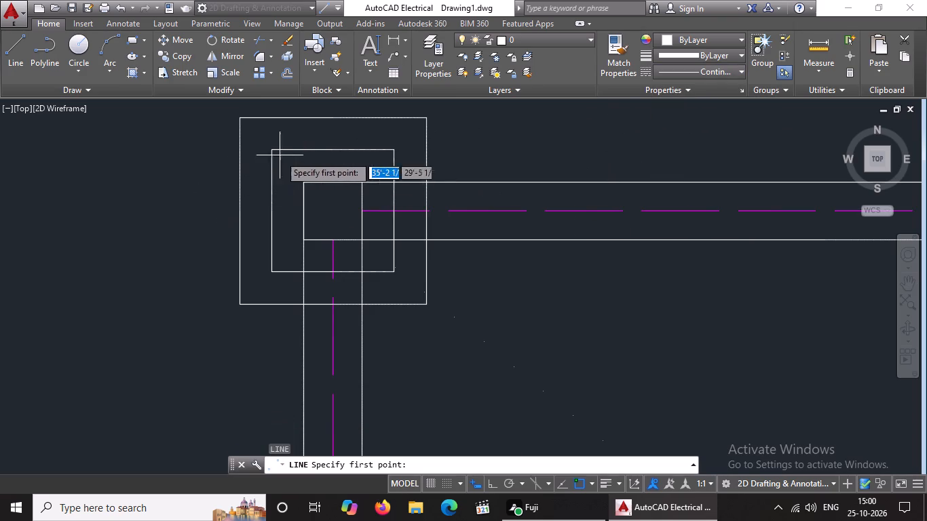
{"action": "left_click", "coordinate": [271, 149]}
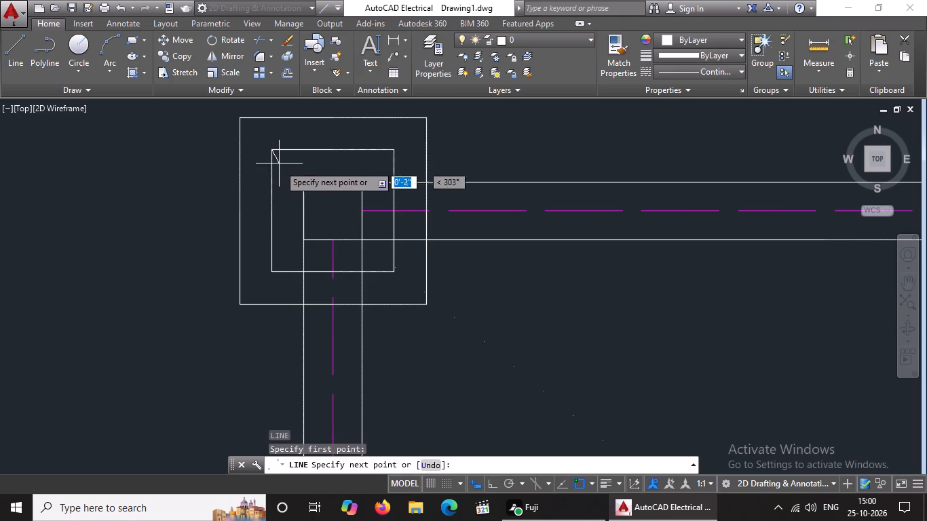
{"action": "left_click_drag", "start_coordinate": [304, 182], "coordinate": [312, 197]}
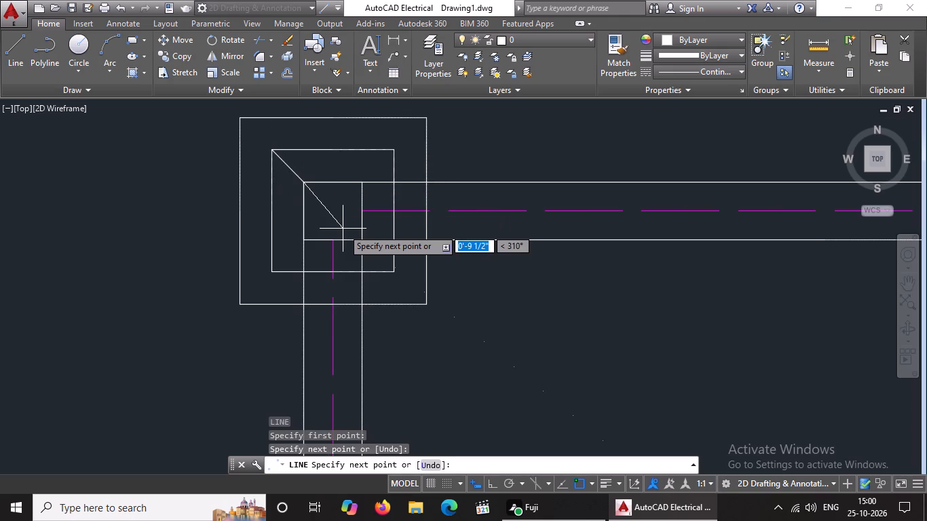
{"action": "key", "text": "Return"}
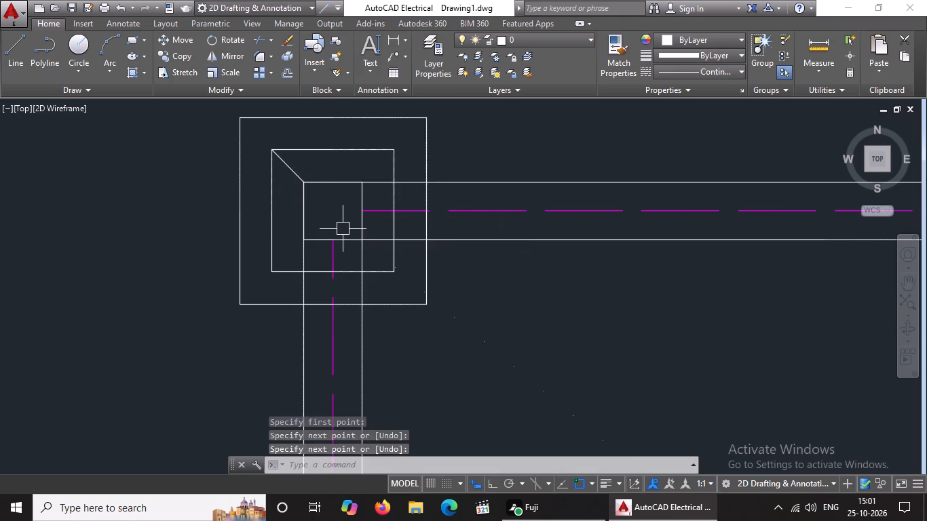
Draw an about 7" diagonal joining the top-right corners of the top-left junction's wall square and inner offset square.
{"action": "key", "text": "l"}
{"action": "key", "text": "Return"}
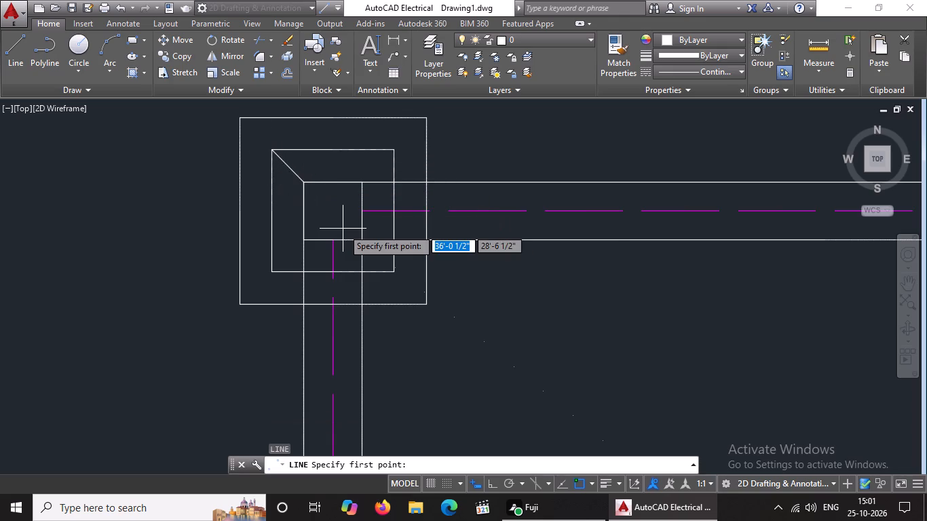
{"action": "left_click", "coordinate": [362, 184]}
{"action": "left_click_drag", "start_coordinate": [392, 149], "coordinate": [404, 142]}
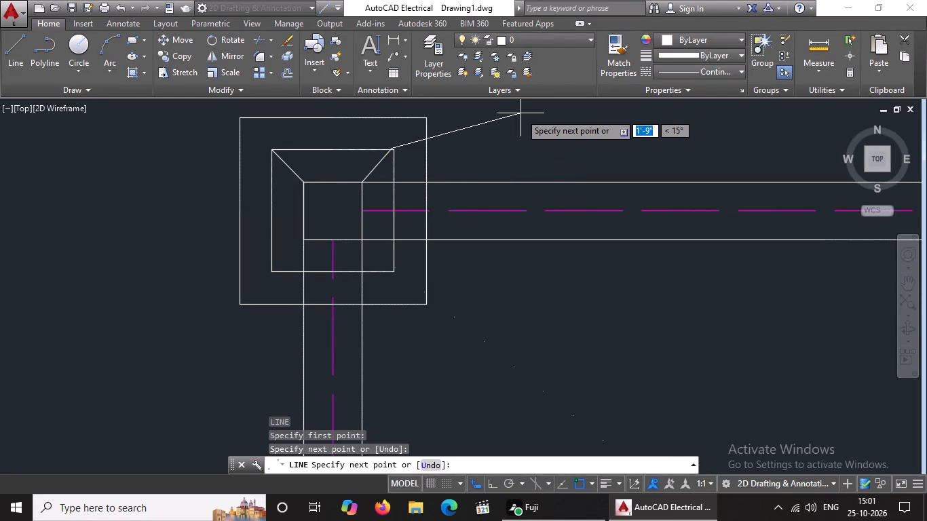
{"action": "key", "text": "ctrl+z"}
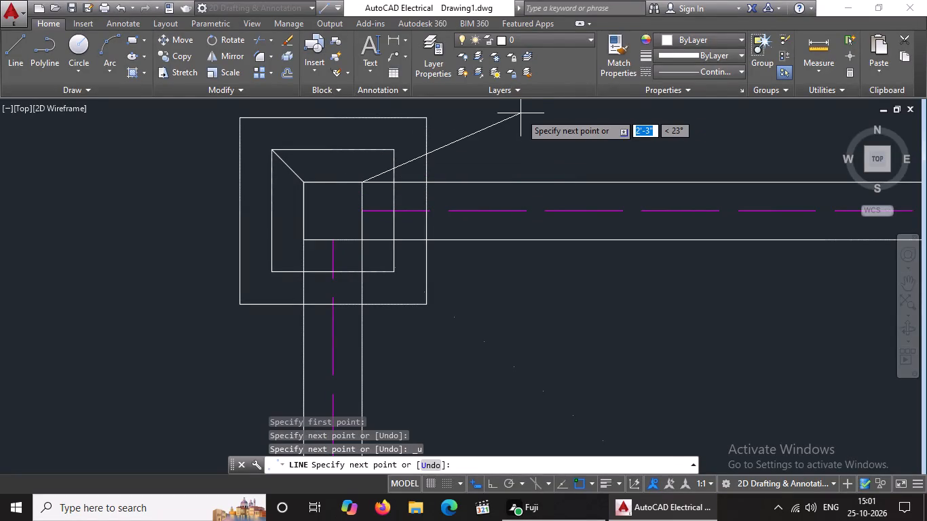
{"action": "left_click", "coordinate": [394, 151]}
{"action": "key", "text": "Return"}
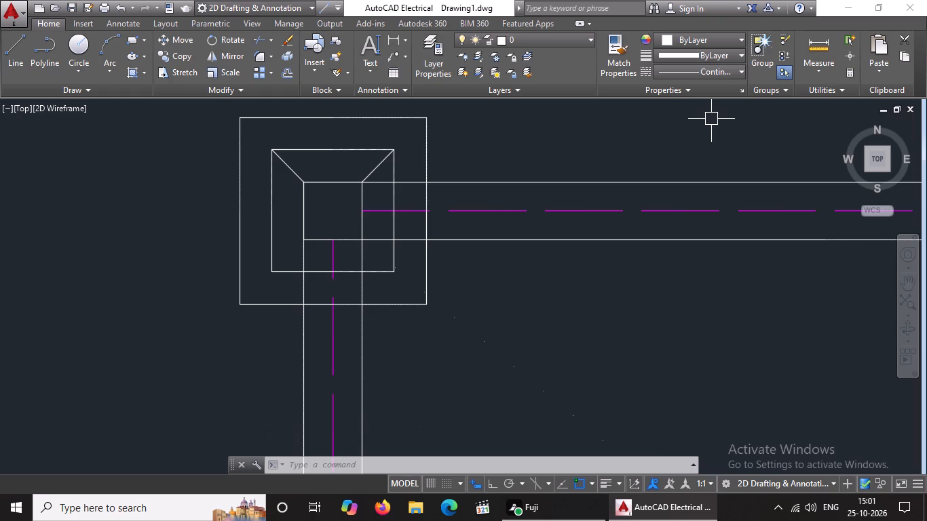
{"action": "key", "text": "Escape"}
Draw diagonals joining the wall square to the inner offset square at the top-left junction's bottom-right and bottom-left corners.
{"action": "key", "text": "l"}
{"action": "key", "text": "Return"}
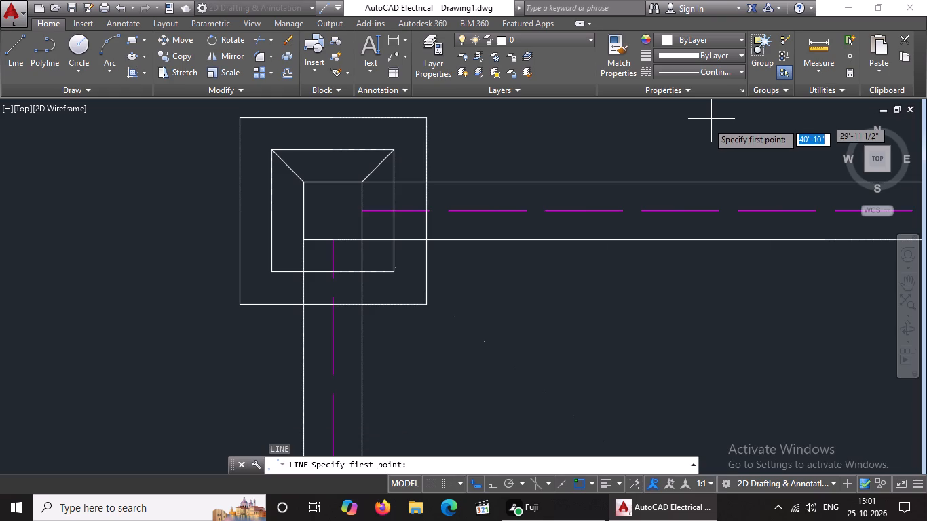
{"action": "left_click", "coordinate": [360, 239]}
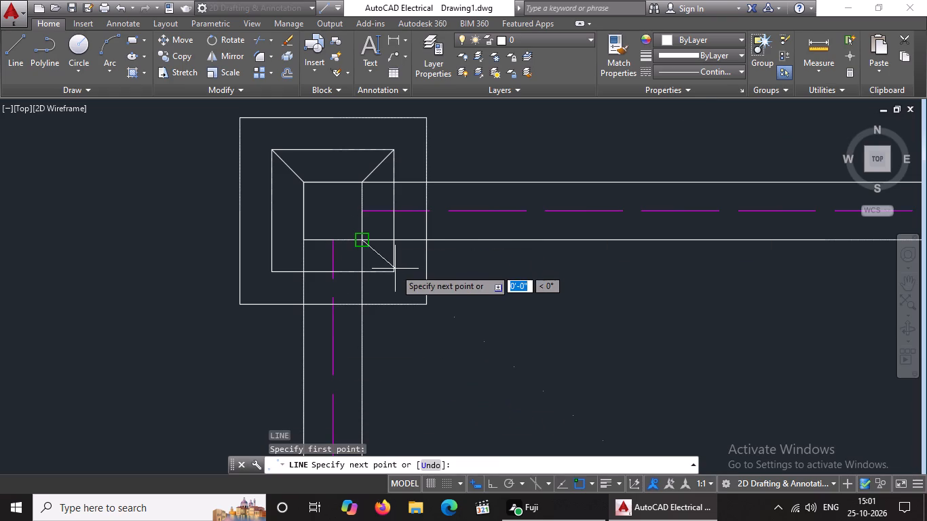
{"action": "left_click", "coordinate": [394, 273]}
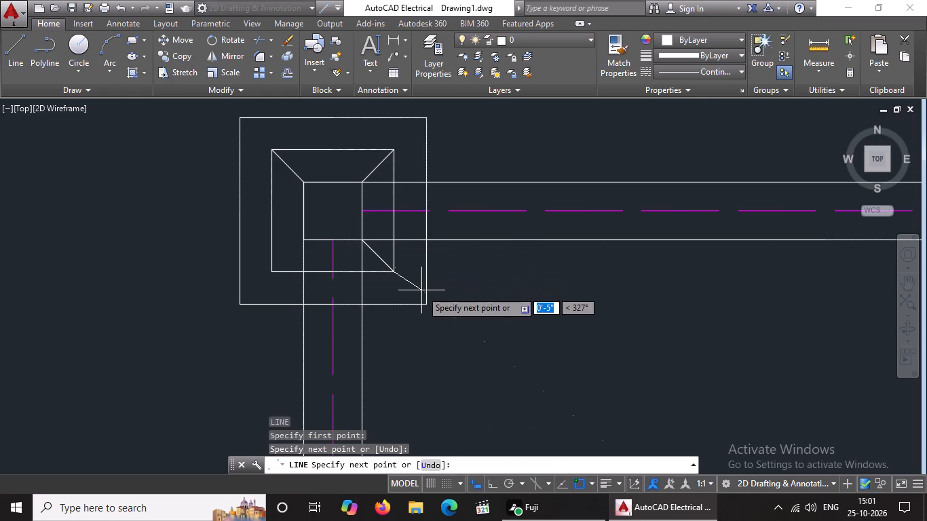
{"action": "key", "text": "Return"}
{"action": "key", "text": "l"}
{"action": "key", "text": "Return"}
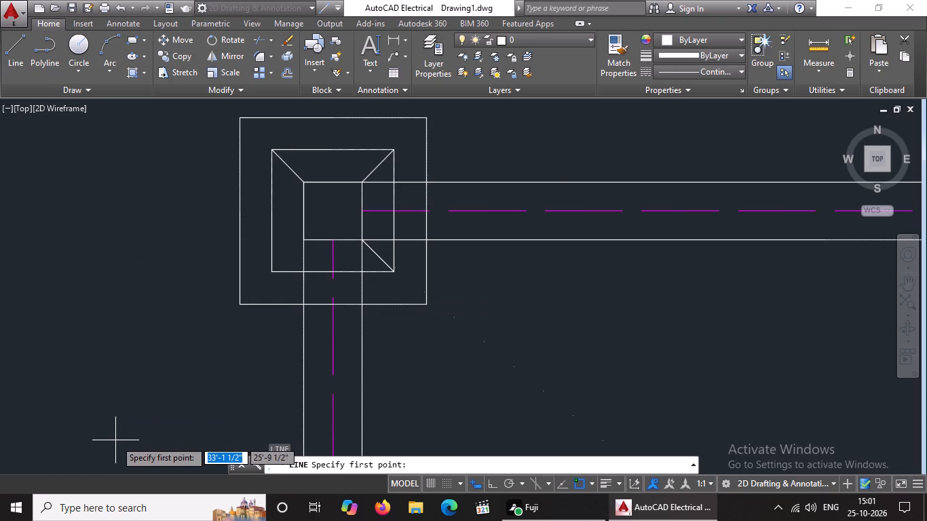
{"action": "left_click", "coordinate": [272, 270]}
{"action": "left_click_drag", "start_coordinate": [303, 239], "coordinate": [317, 233]}
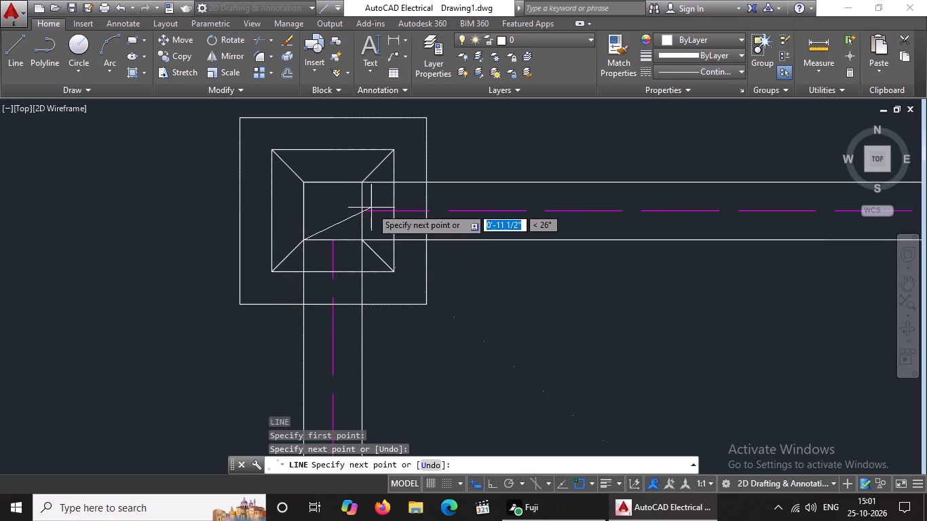
{"action": "key", "text": "Return"}
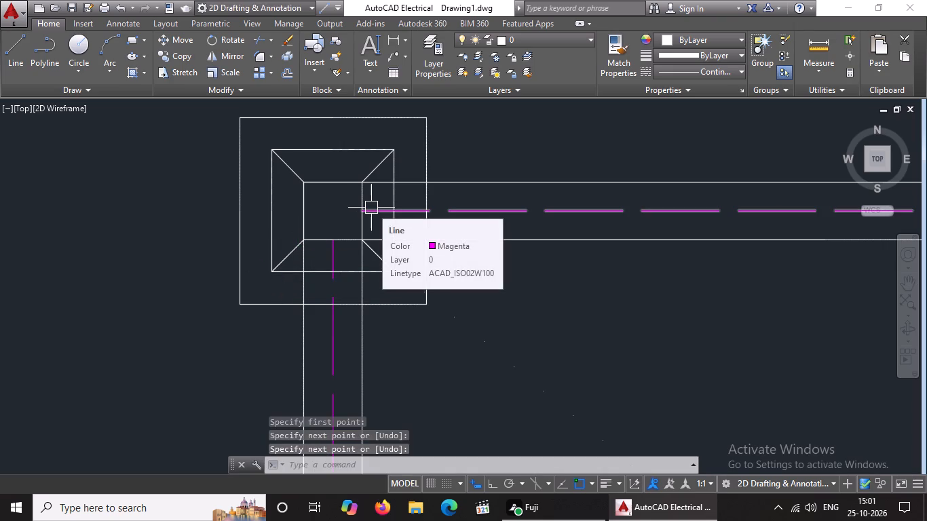
{"action": "key", "text": "Escape"}
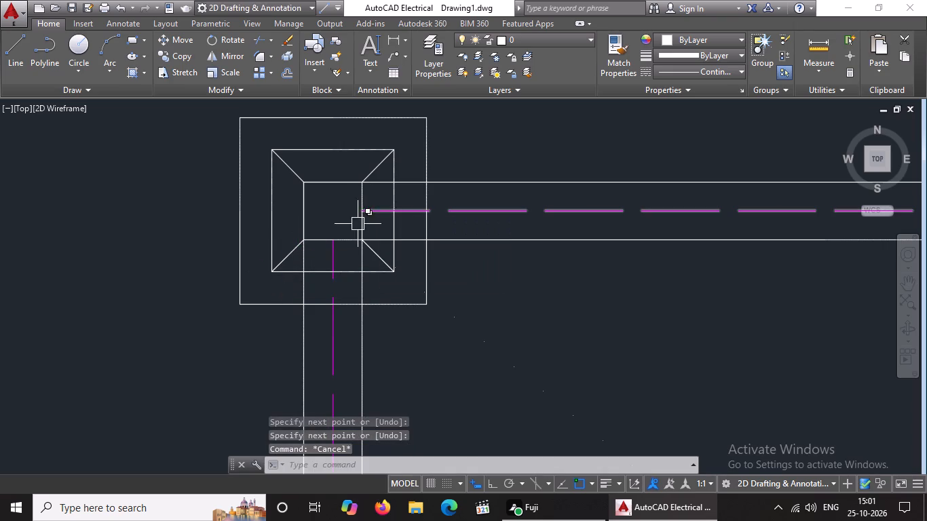
At the top wall's second junction from the left, draw diagonals joining the wall and inner offset squares' top-right and top-left corners.
{"action": "scroll", "coordinate": [402, 307], "scroll_direction": "down", "scroll_amount": 3}
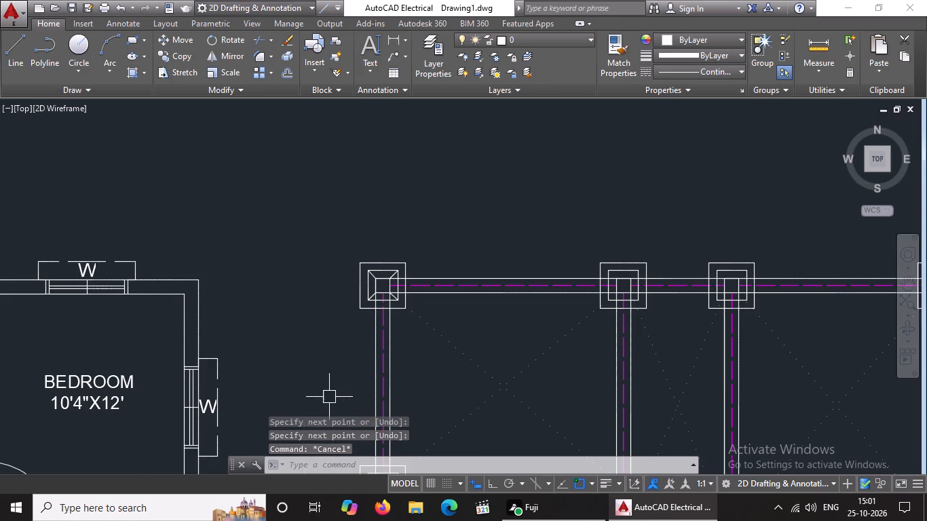
{"action": "scroll", "coordinate": [391, 373], "scroll_direction": "down", "scroll_amount": 1}
{"action": "middle_click_drag", "start_coordinate": [453, 360], "coordinate": [396, 380]}
{"action": "scroll", "coordinate": [480, 370], "scroll_direction": "up", "scroll_amount": 2}
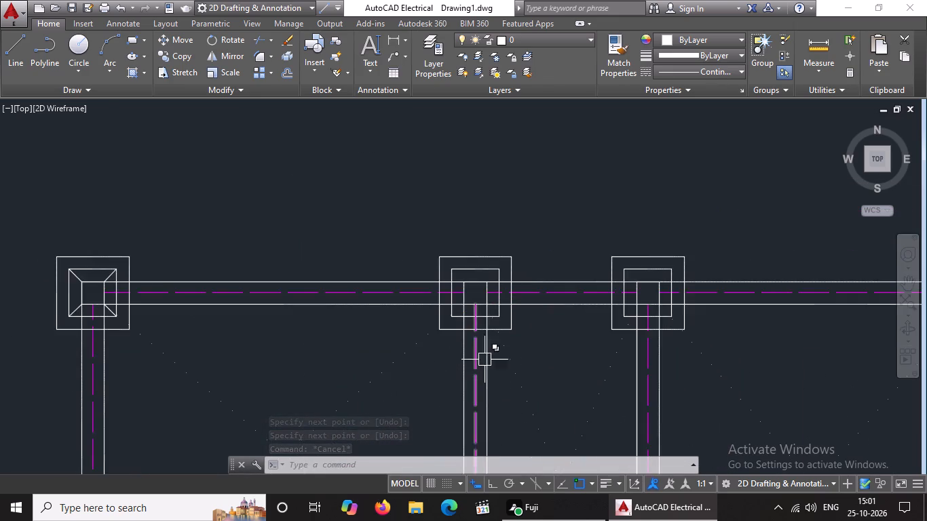
{"action": "scroll", "coordinate": [490, 349], "scroll_direction": "up", "scroll_amount": 2}
{"action": "key", "text": "l"}
{"action": "key", "text": "Return"}
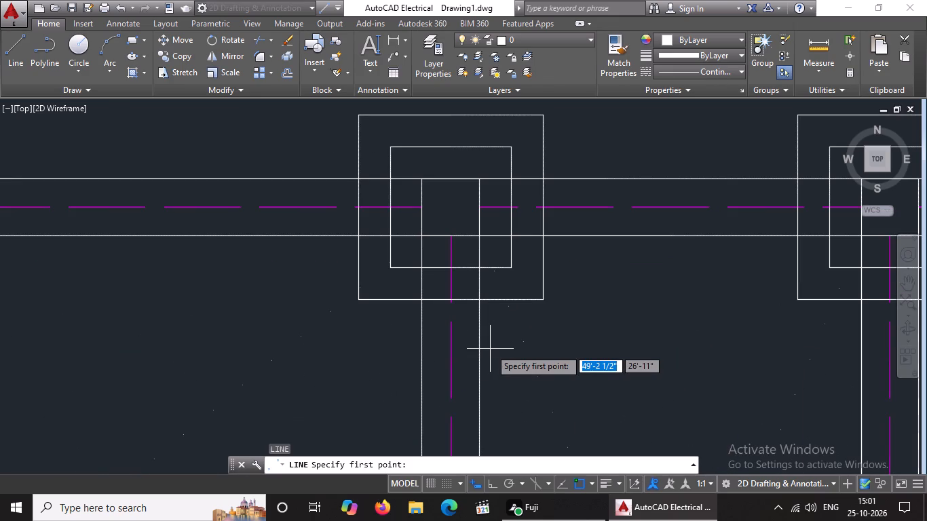
{"action": "left_click", "coordinate": [479, 176]}
{"action": "left_click", "coordinate": [513, 146]}
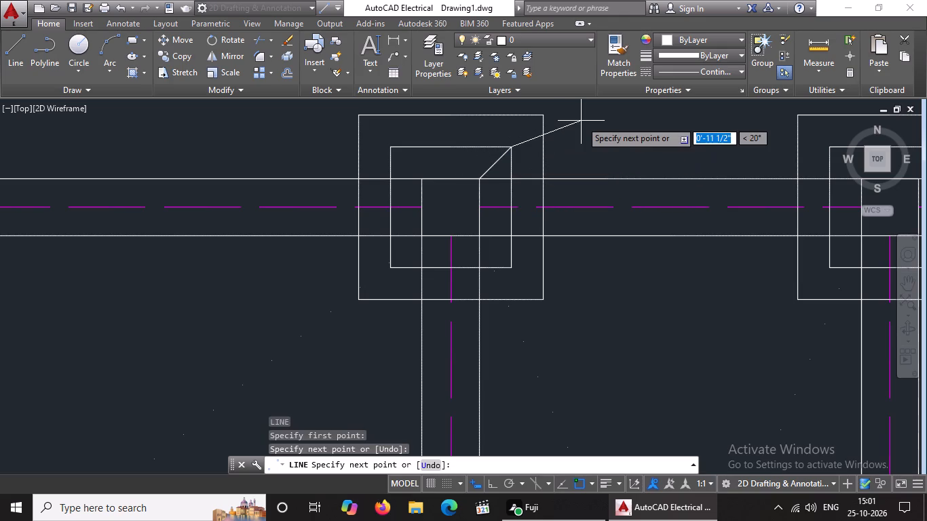
{"action": "key", "text": "Return"}
{"action": "key", "text": "l"}
{"action": "key", "text": "Return"}
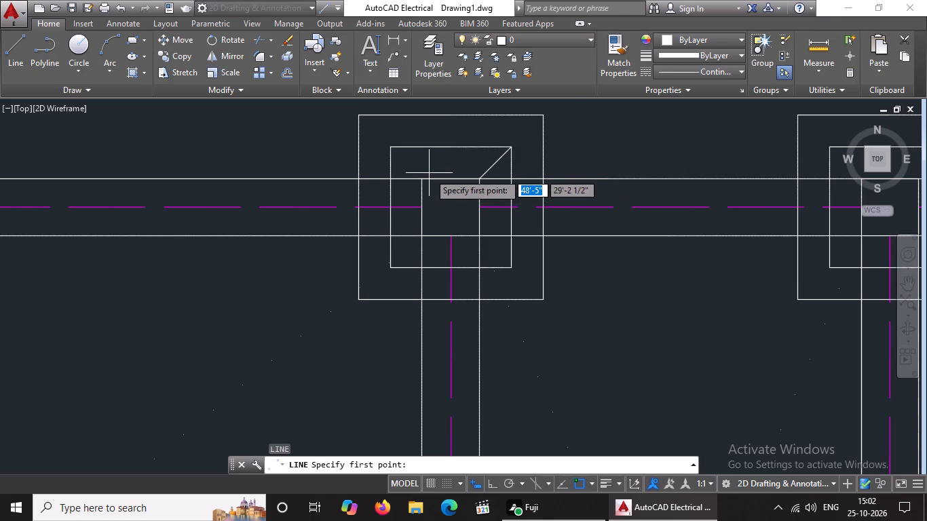
{"action": "left_click", "coordinate": [390, 147]}
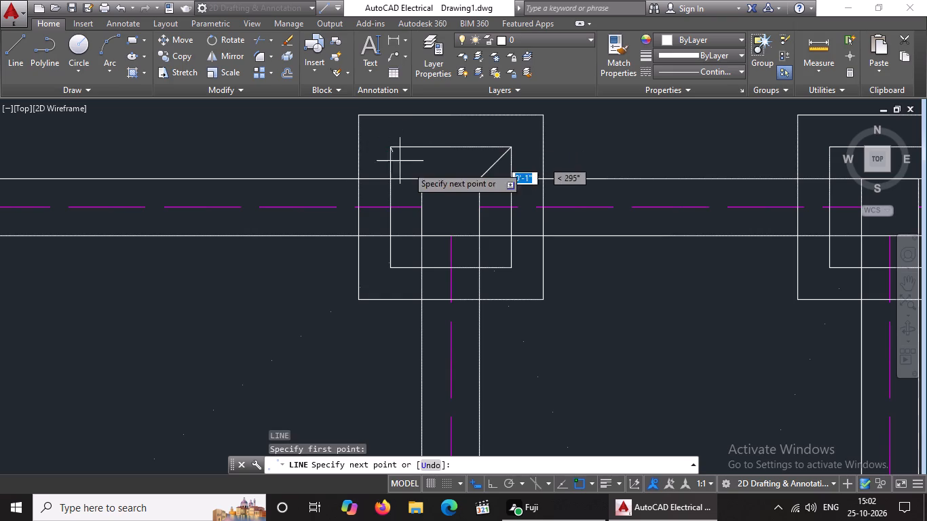
{"action": "left_click_drag", "start_coordinate": [422, 177], "coordinate": [434, 199]}
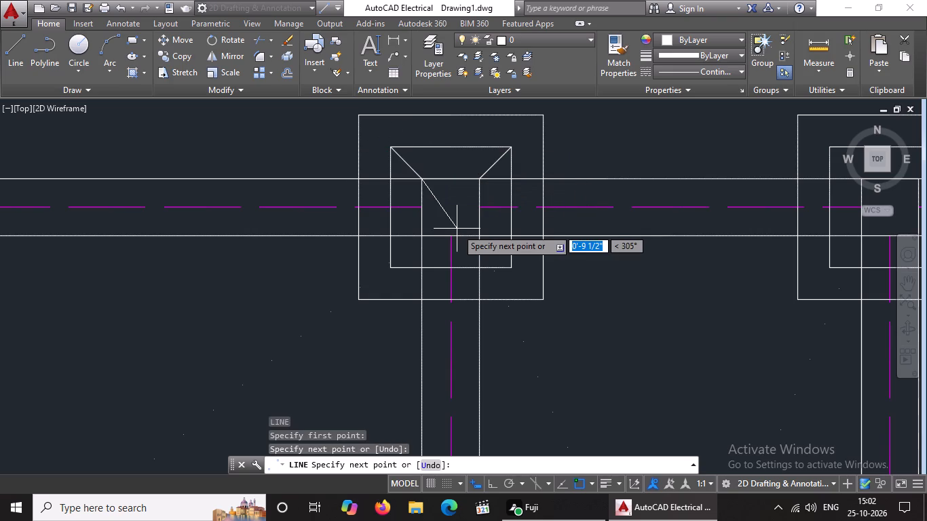
{"action": "key", "text": "Return"}
Draw about 7" diagonals joining the second top junction's wall and inner offset squares at their bottom-left and bottom-right corners.
{"action": "key", "text": "l"}
{"action": "key", "text": "Return"}
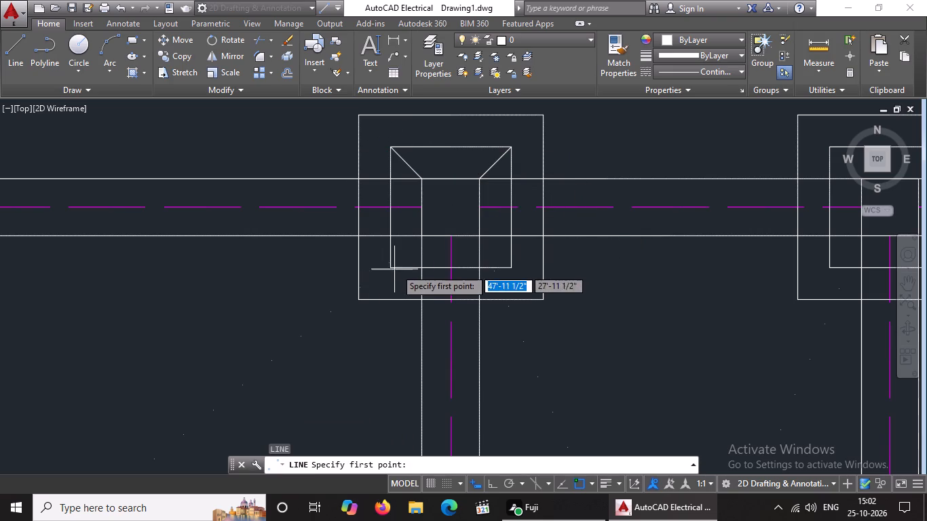
{"action": "left_click_drag", "start_coordinate": [391, 264], "coordinate": [397, 260]}
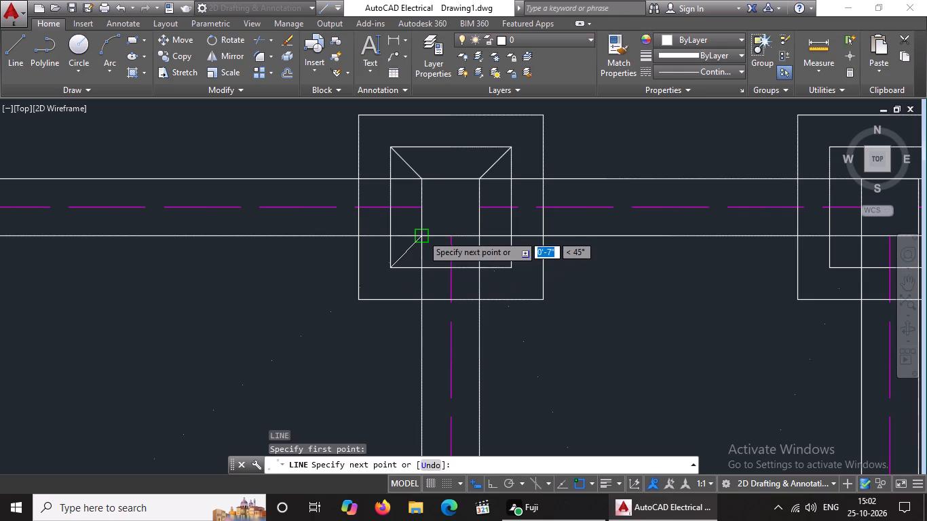
{"action": "left_click_drag", "start_coordinate": [422, 235], "coordinate": [432, 226]}
{"action": "key", "text": "Return"}
{"action": "key", "text": "l"}
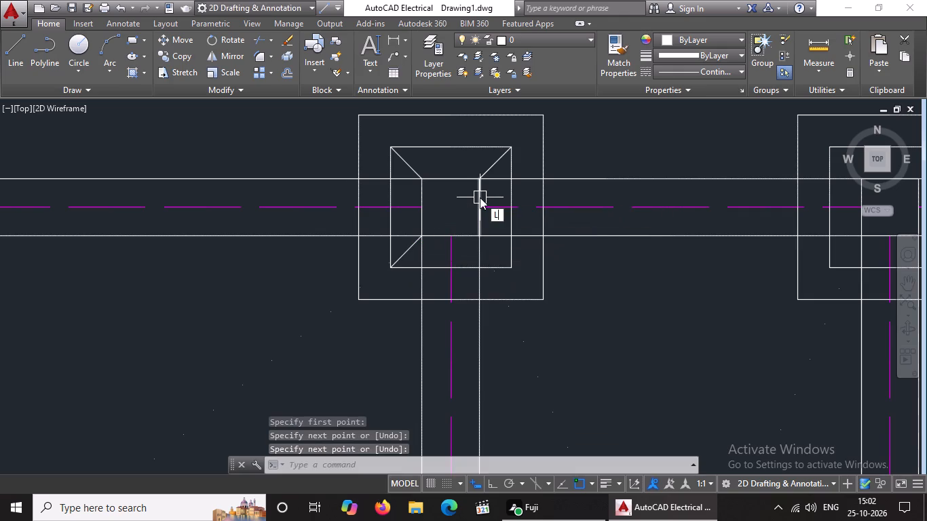
{"action": "key", "text": "Return"}
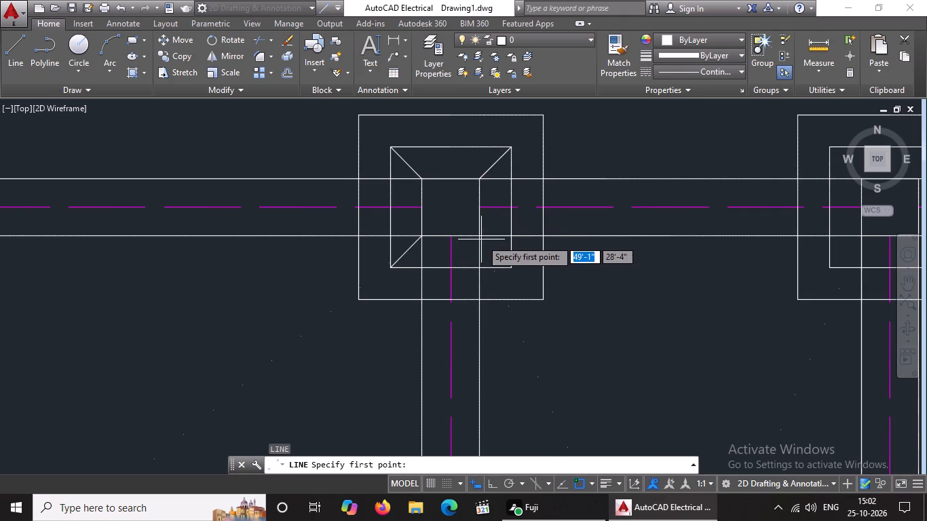
{"action": "left_click", "coordinate": [480, 235]}
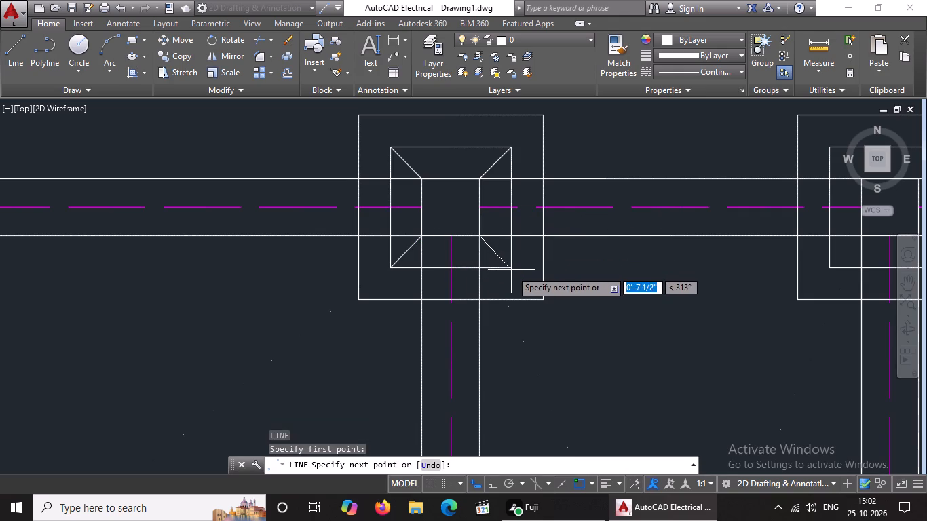
{"action": "left_click_drag", "start_coordinate": [512, 265], "coordinate": [537, 279]}
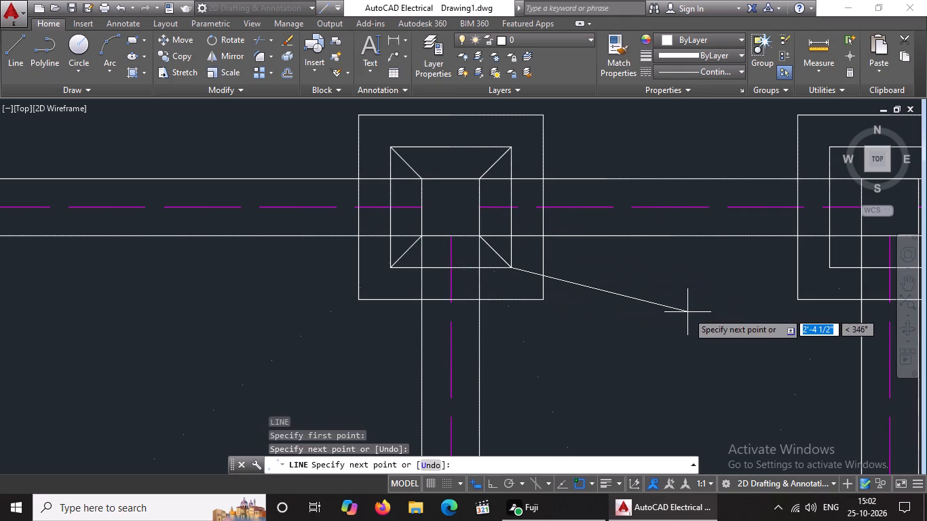
{"action": "key", "text": "Return"}
At the top wall's third junction from the left, draw diagonals joining the wall and inner offset squares' top-right and top-left corners.
{"action": "key", "text": "l"}
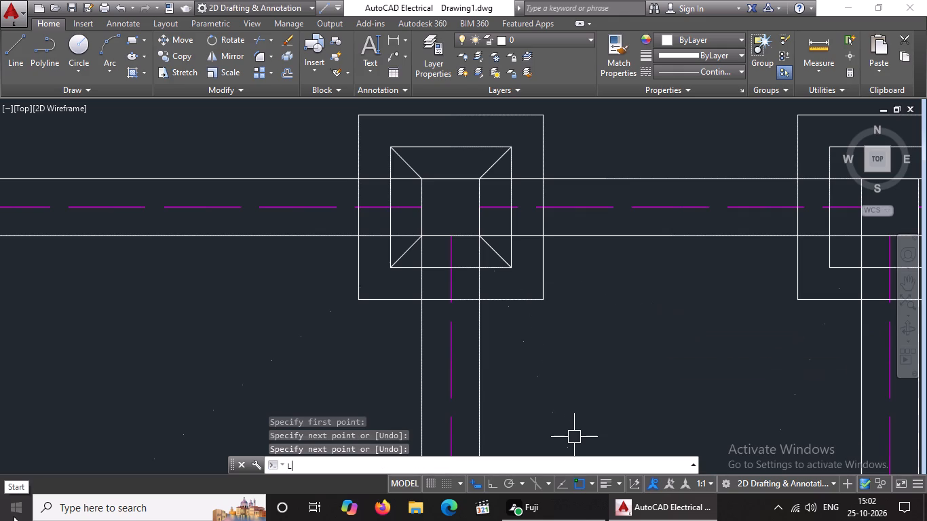
{"action": "key", "text": "Return"}
{"action": "scroll", "coordinate": [706, 336], "scroll_direction": "down", "scroll_amount": 3}
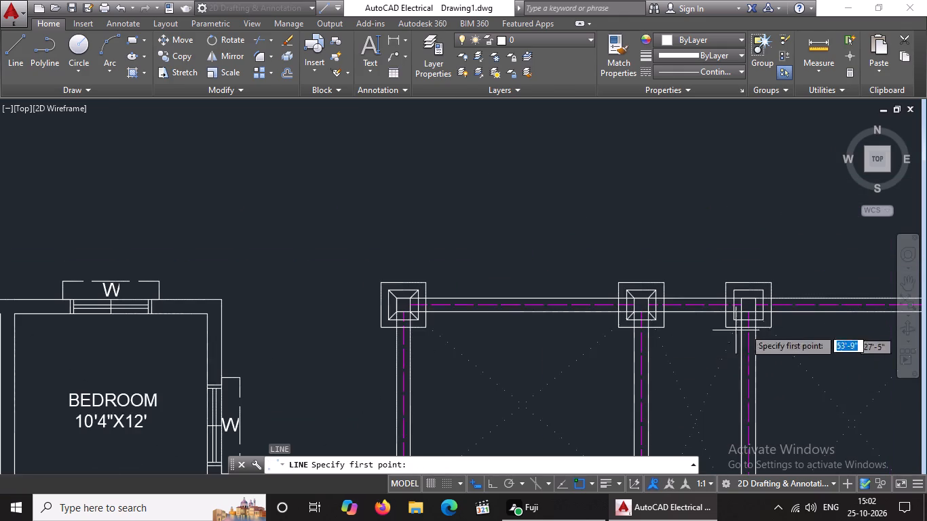
{"action": "scroll", "coordinate": [824, 307], "scroll_direction": "up", "scroll_amount": 3}
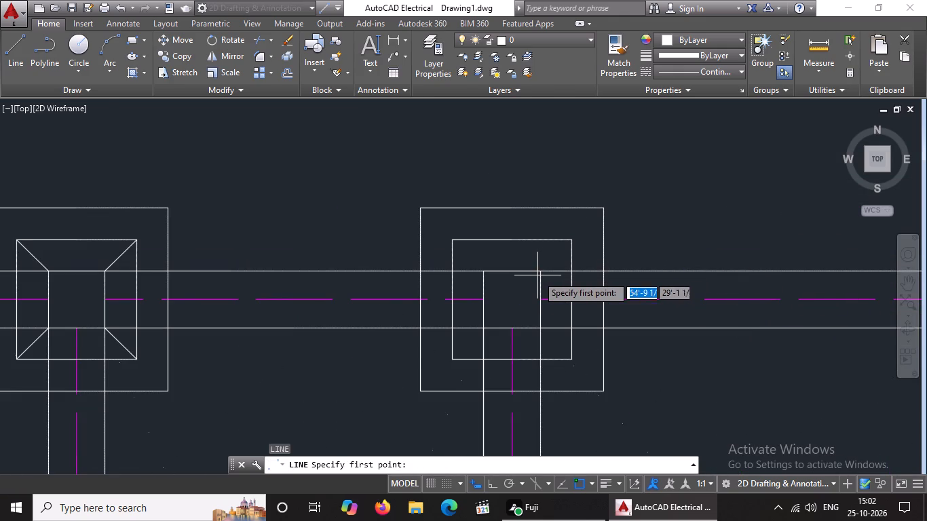
{"action": "left_click_drag", "start_coordinate": [541, 272], "coordinate": [547, 267]}
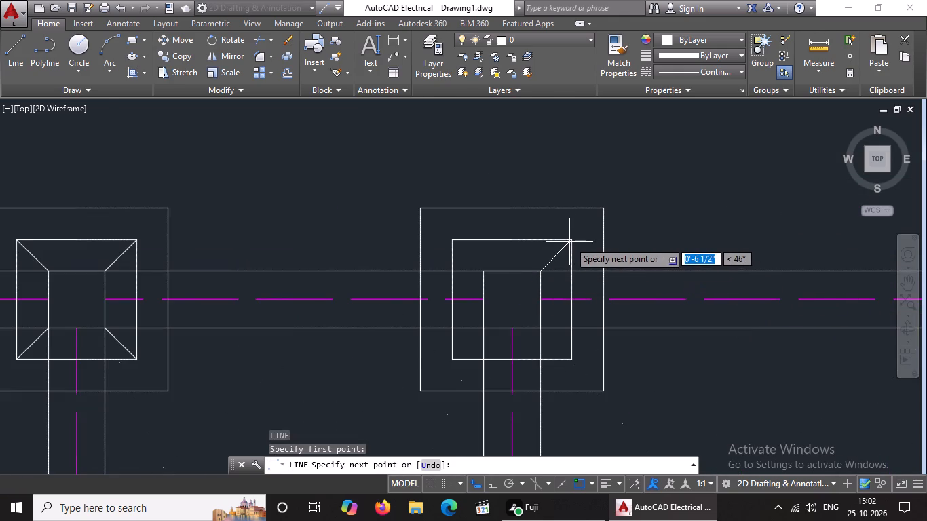
{"action": "left_click_drag", "start_coordinate": [573, 239], "coordinate": [595, 225]}
{"action": "key", "text": "Return"}
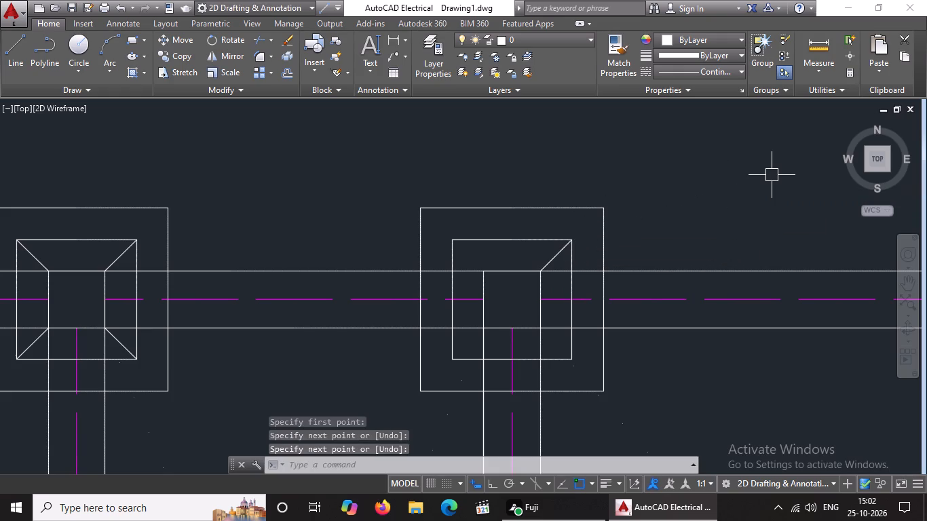
{"action": "key", "text": "l"}
{"action": "key", "text": "Return"}
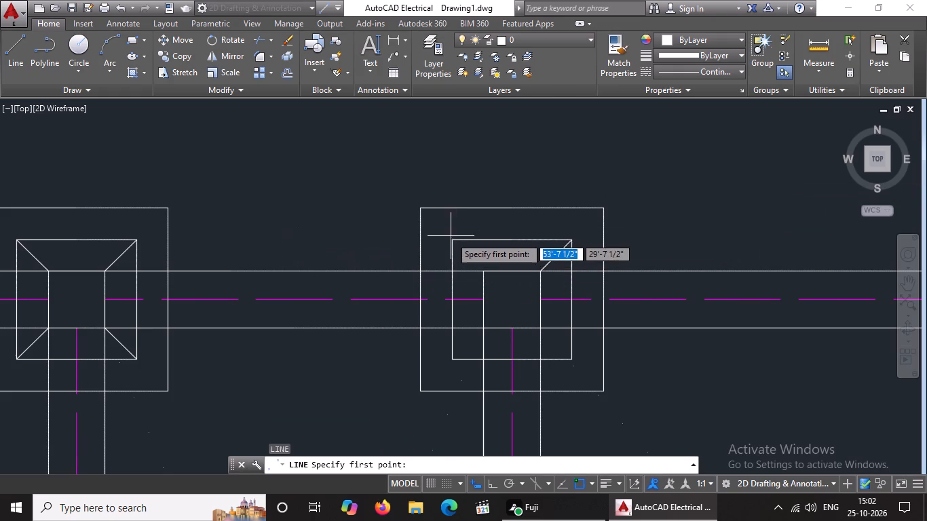
{"action": "left_click", "coordinate": [453, 242]}
{"action": "left_click_drag", "start_coordinate": [483, 271], "coordinate": [483, 277]}
{"action": "key", "text": "Return"}
Draw about 7" diagonals joining the third top junction's wall and inner offset squares at their bottom-left and bottom-right corners.
{"action": "key", "text": "l"}
{"action": "key", "text": "Return"}
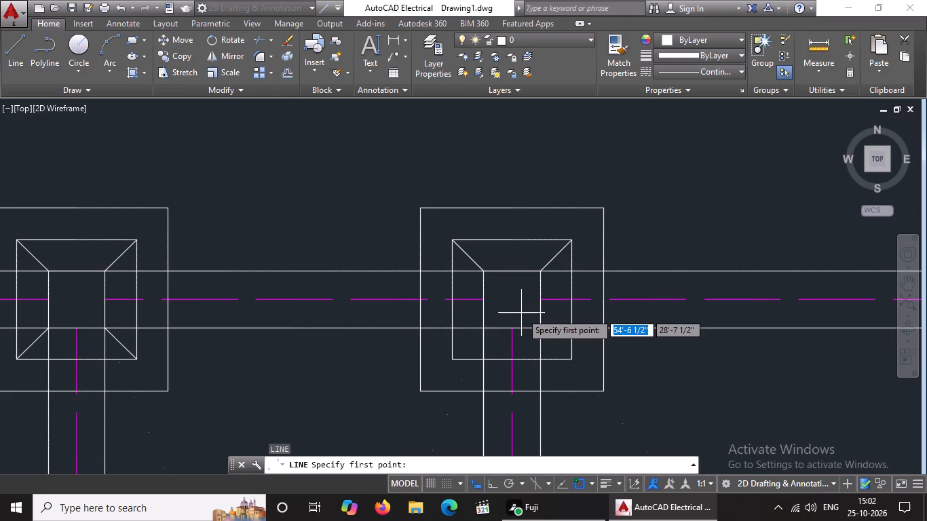
{"action": "left_click_drag", "start_coordinate": [452, 361], "coordinate": [457, 350]}
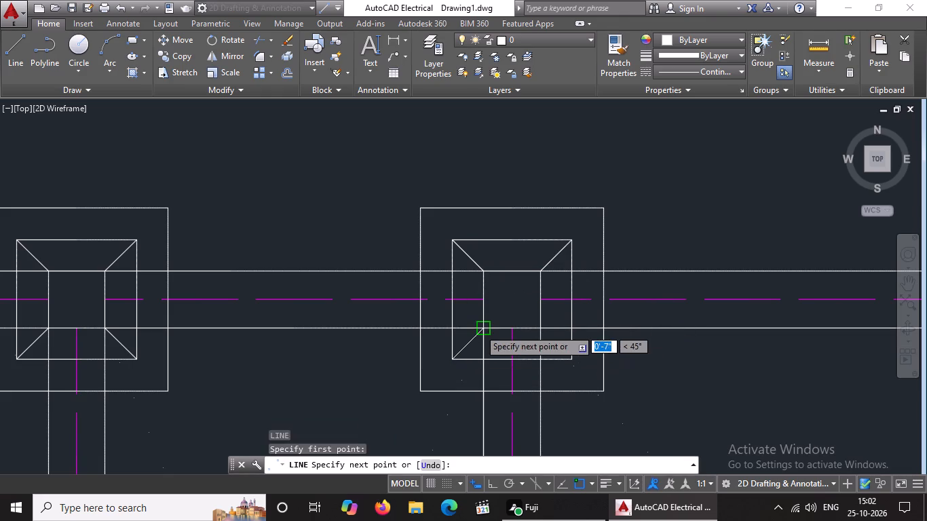
{"action": "left_click_drag", "start_coordinate": [480, 329], "coordinate": [487, 318]}
{"action": "key", "text": "Return"}
{"action": "key", "text": "l"}
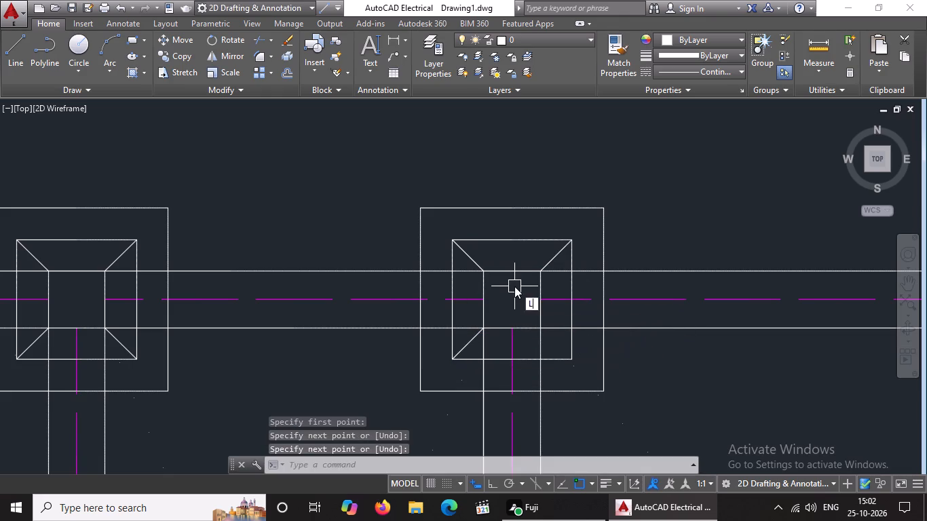
{"action": "key", "text": "Return"}
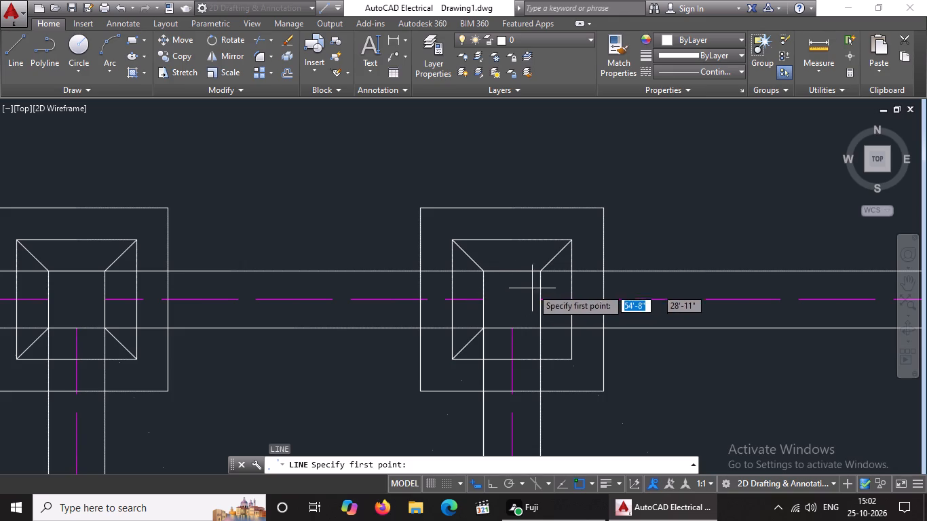
{"action": "left_click", "coordinate": [540, 332]}
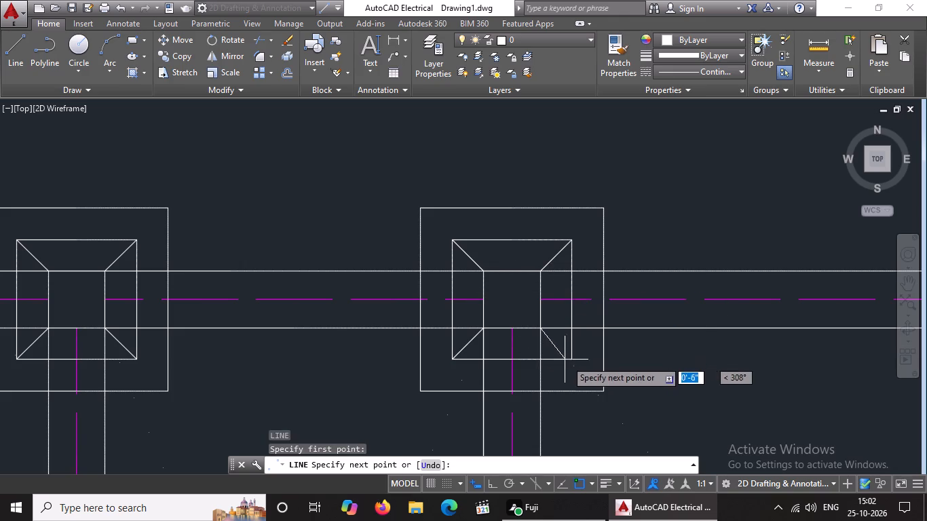
{"action": "left_click", "coordinate": [572, 355]}
{"action": "key", "text": "Return"}
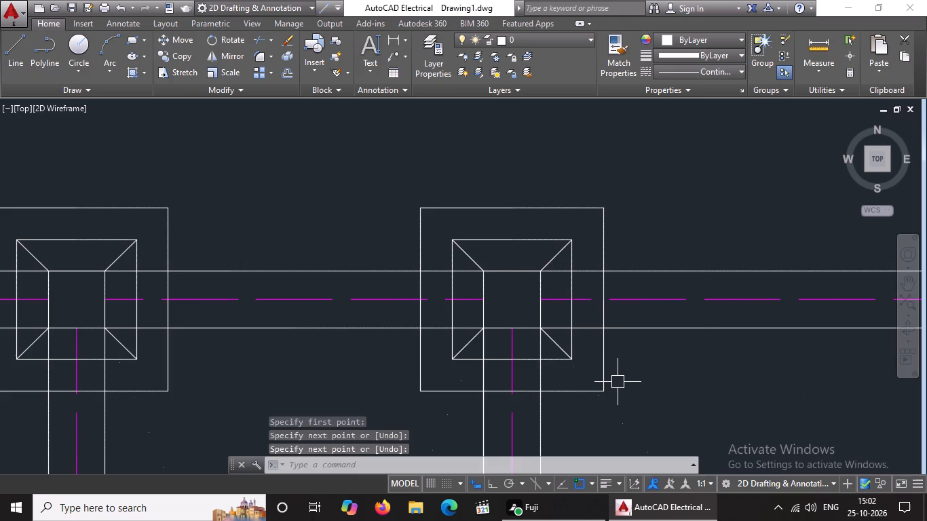
At the top-right corner junction, draw about 7" diagonals joining the wall and inner offset squares' top-right and top-left corners.
{"action": "key", "text": "l"}
{"action": "key", "text": "Return"}
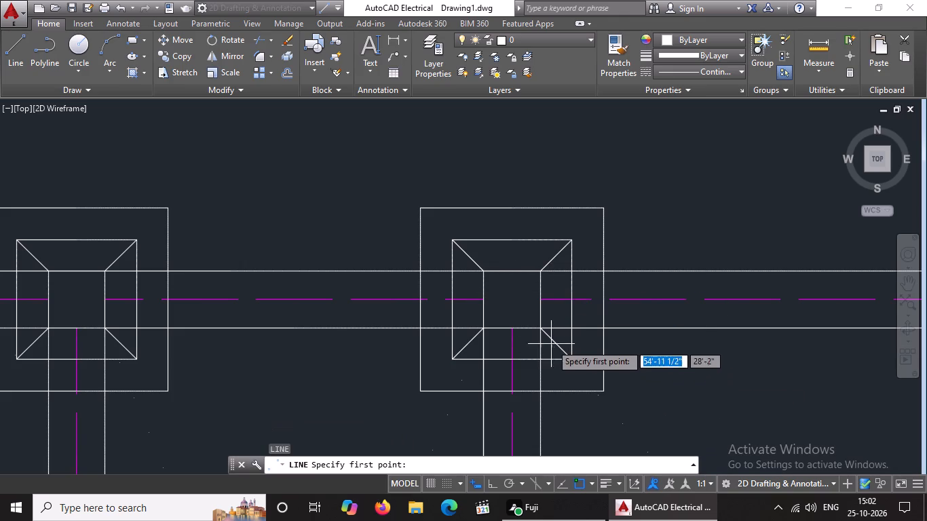
{"action": "scroll", "coordinate": [554, 336], "scroll_direction": "down", "scroll_amount": 3}
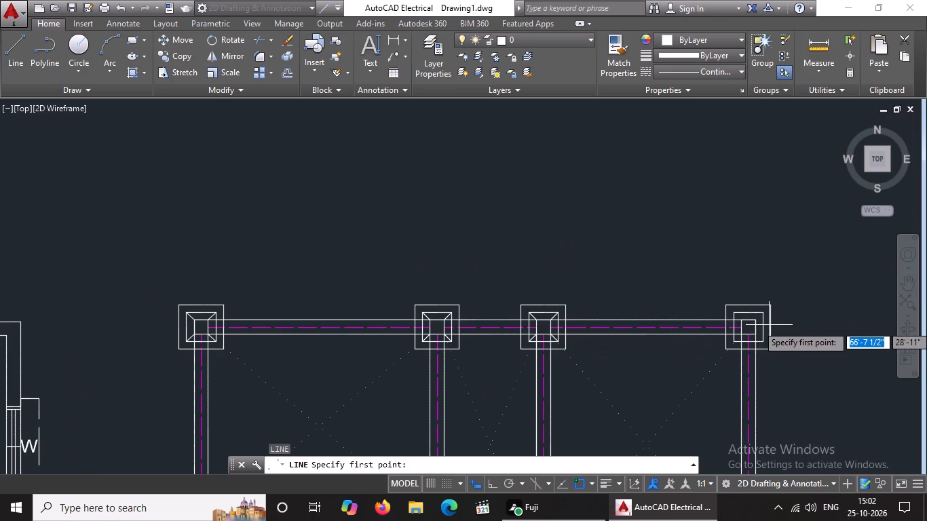
{"action": "scroll", "coordinate": [770, 325], "scroll_direction": "up", "scroll_amount": 4}
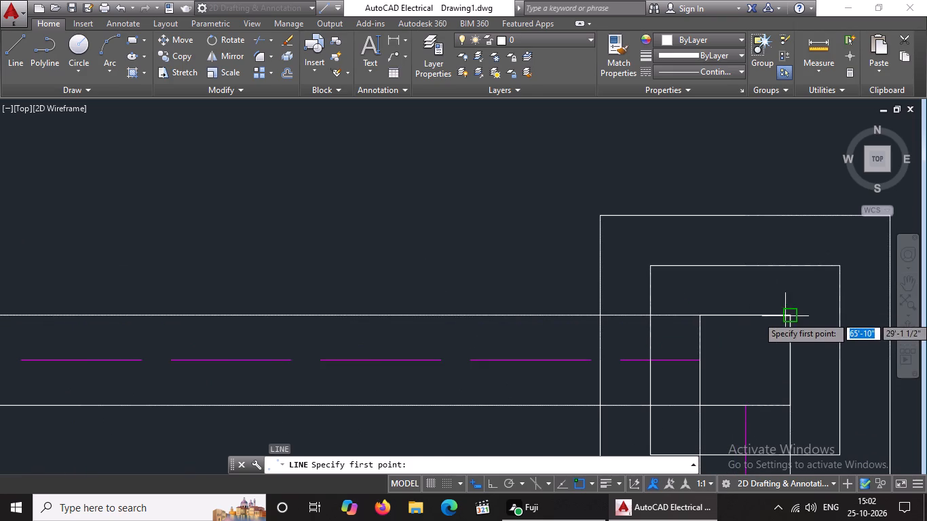
{"action": "left_click", "coordinate": [789, 314]}
{"action": "left_click", "coordinate": [839, 267]}
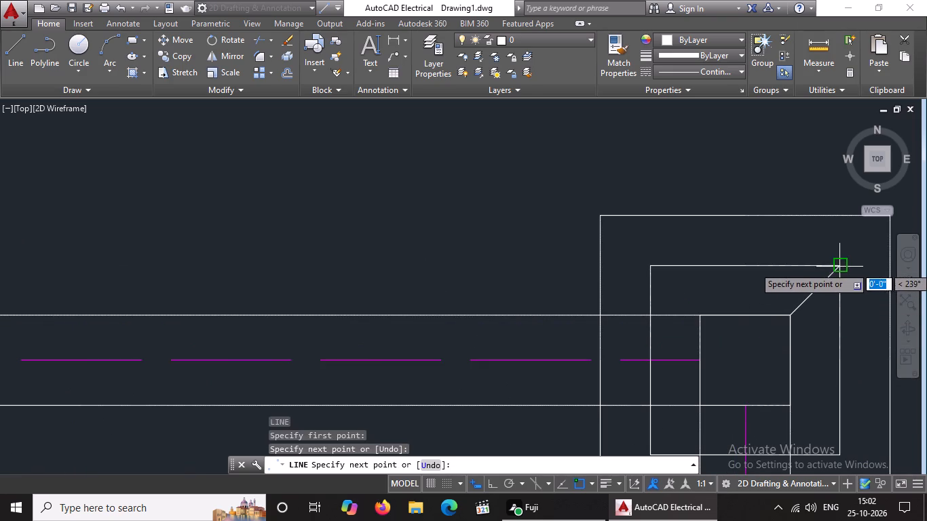
{"action": "key", "text": "Return"}
{"action": "key", "text": "l"}
{"action": "key", "text": "Return"}
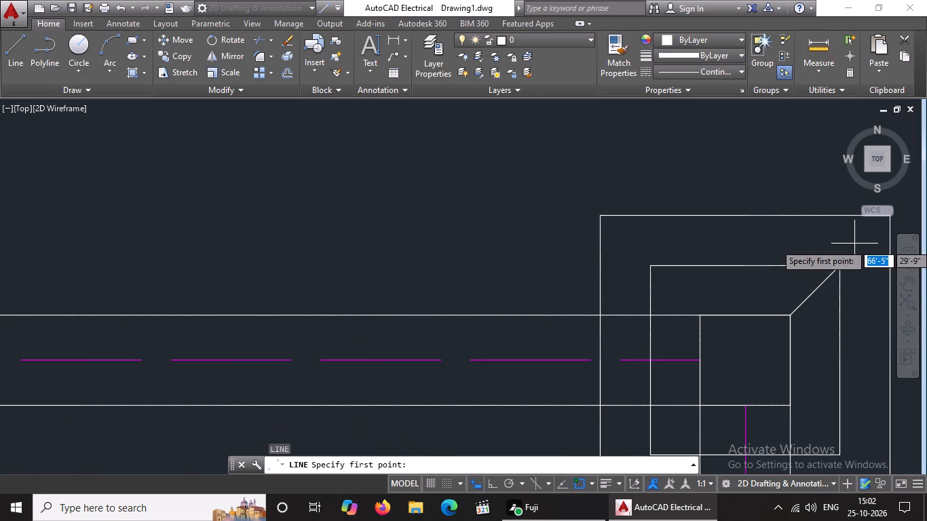
{"action": "left_click_drag", "start_coordinate": [654, 265], "coordinate": [669, 275]}
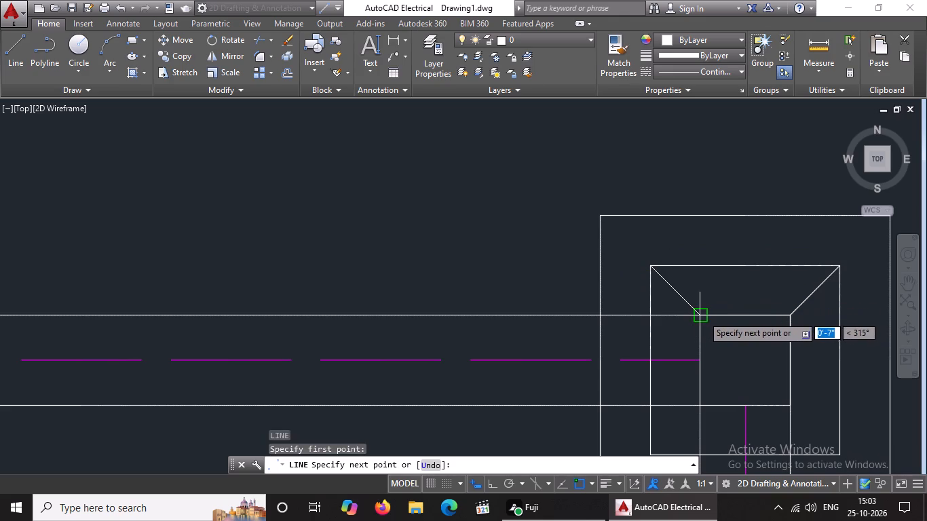
{"action": "left_click_drag", "start_coordinate": [704, 315], "coordinate": [712, 328]}
{"action": "key", "text": "Return"}
Draw about 7" diagonals joining the top-right junction's wall and inner offset squares at their bottom-left and bottom-right corners.
{"action": "key", "text": "l"}
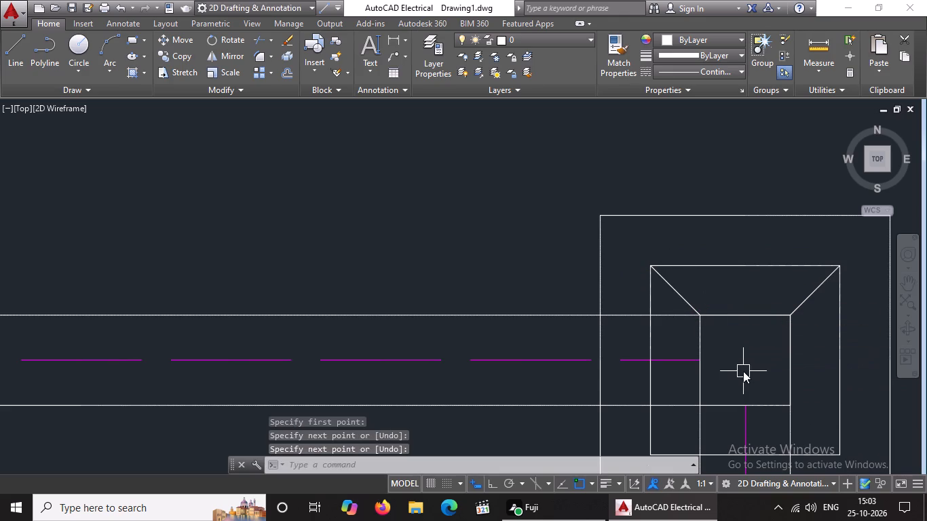
{"action": "key", "text": "Return"}
{"action": "scroll", "coordinate": [734, 349], "scroll_direction": "down", "scroll_amount": 4}
{"action": "scroll", "coordinate": [784, 381], "scroll_direction": "up", "scroll_amount": 3}
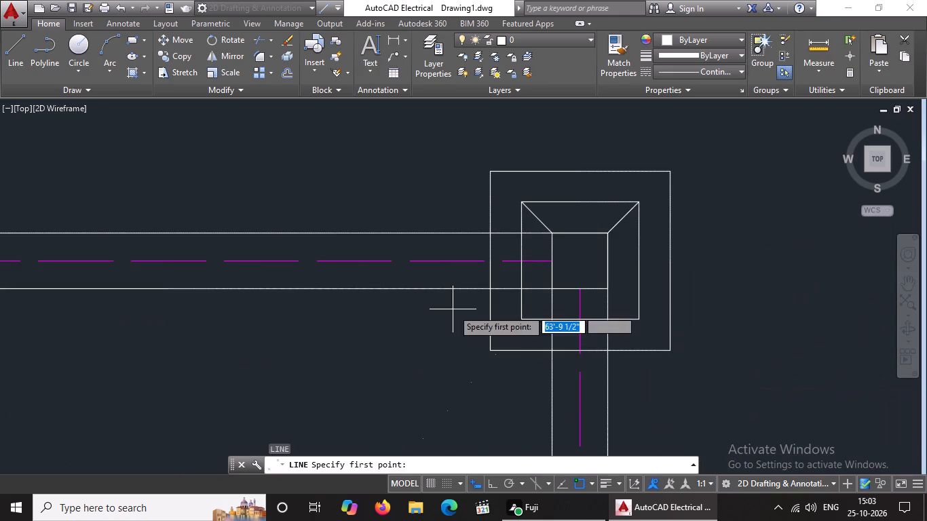
{"action": "left_click", "coordinate": [522, 318]}
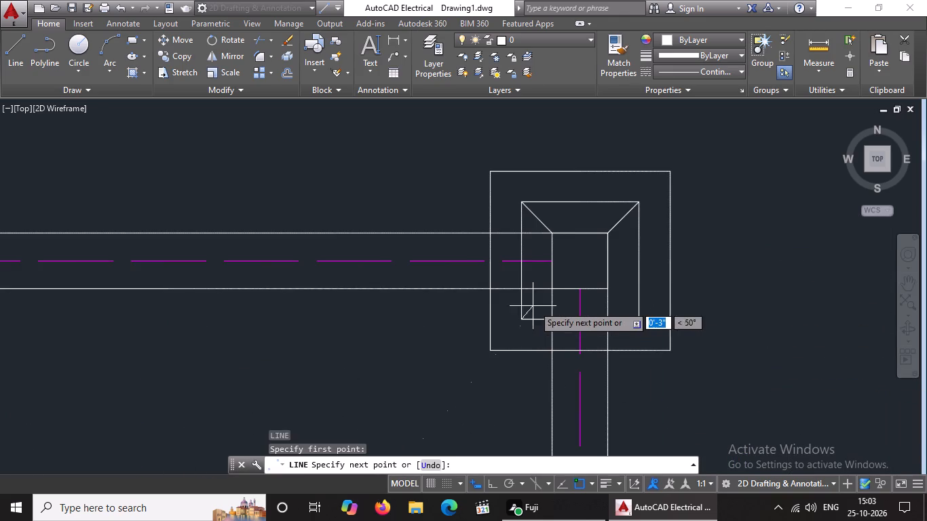
{"action": "left_click", "coordinate": [565, 263]}
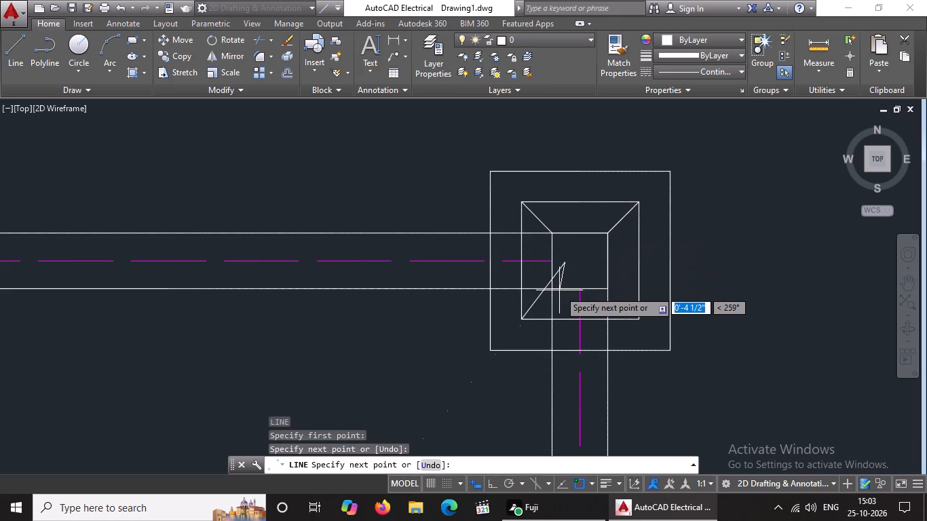
{"action": "key", "text": "ctrl+z"}
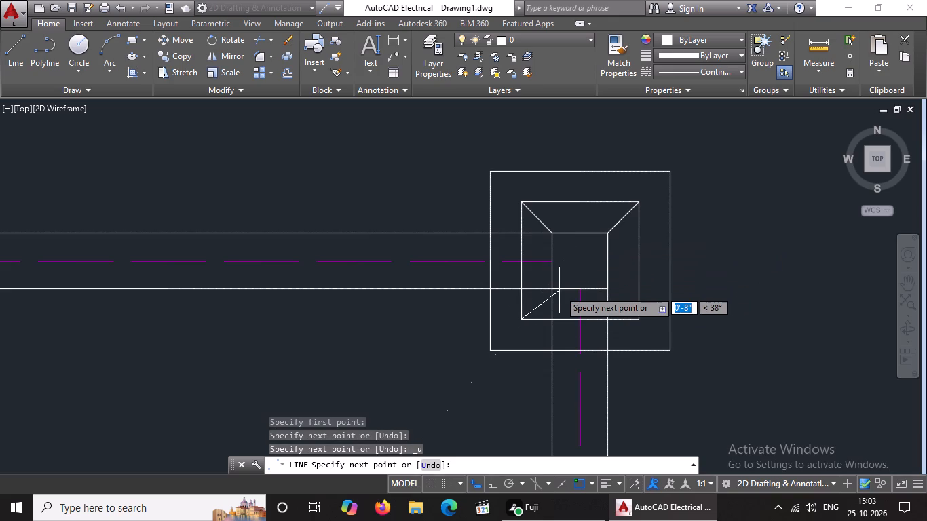
{"action": "left_click", "coordinate": [551, 294]}
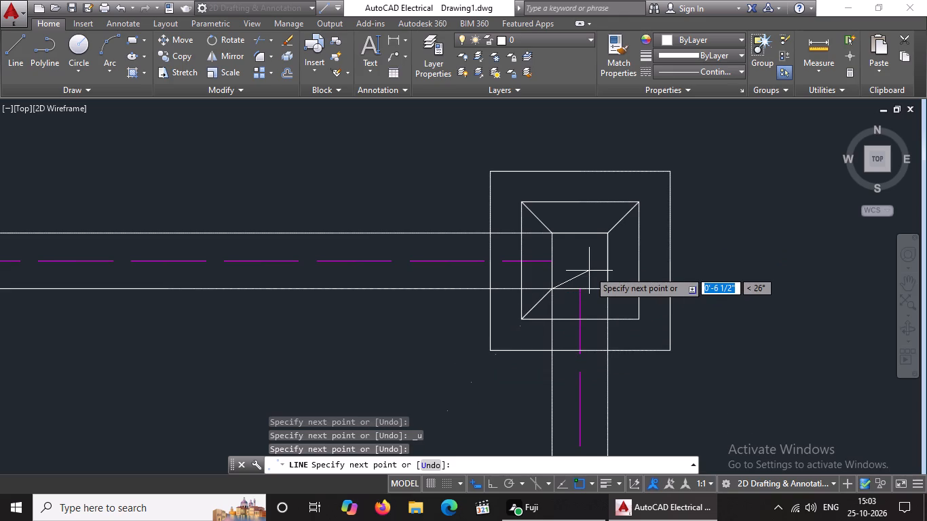
{"action": "key", "text": "Return"}
{"action": "key", "text": "l"}
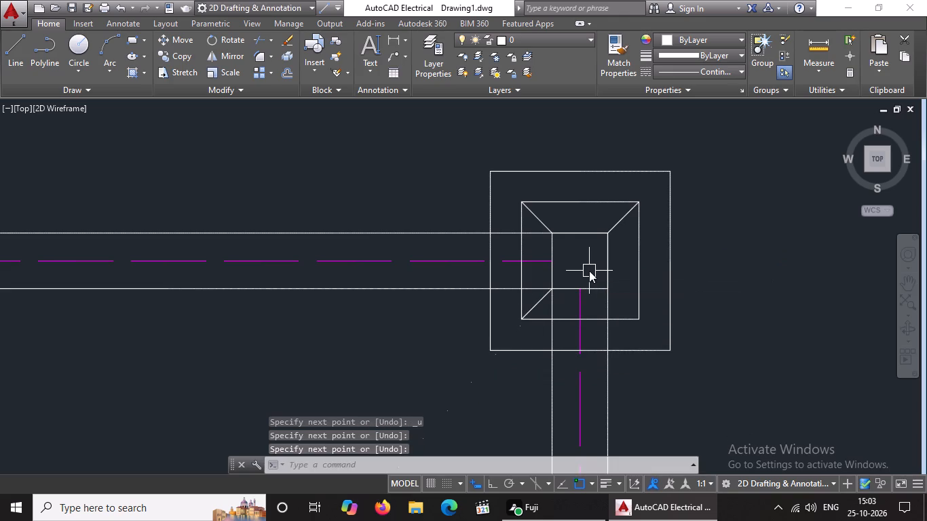
{"action": "key", "text": "Return"}
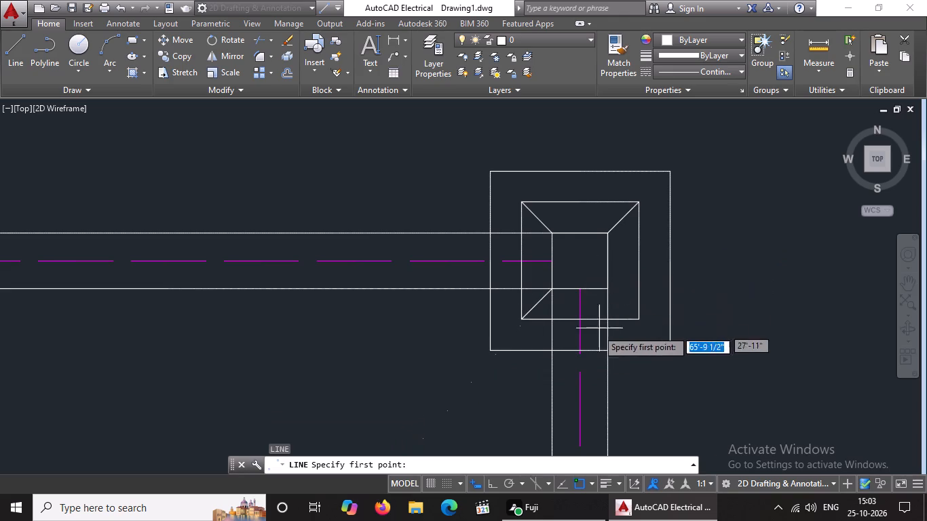
{"action": "left_click", "coordinate": [605, 288]}
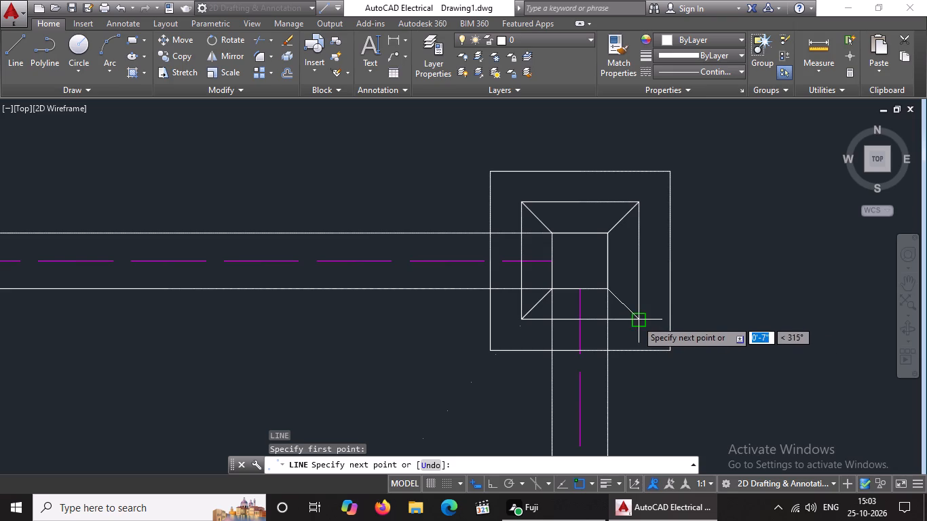
{"action": "left_click", "coordinate": [637, 320]}
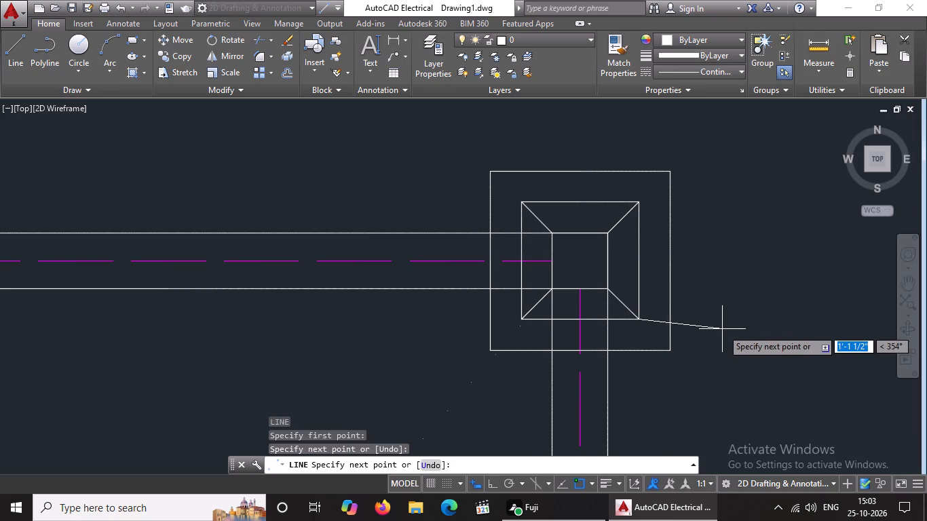
{"action": "key", "text": "Return"}
At the left wall's second junction from the top, draw about 7" diagonals joining the wall and inner offset squares' top-left and top-right corners.
{"action": "scroll", "coordinate": [603, 284], "scroll_direction": "down", "scroll_amount": 3}
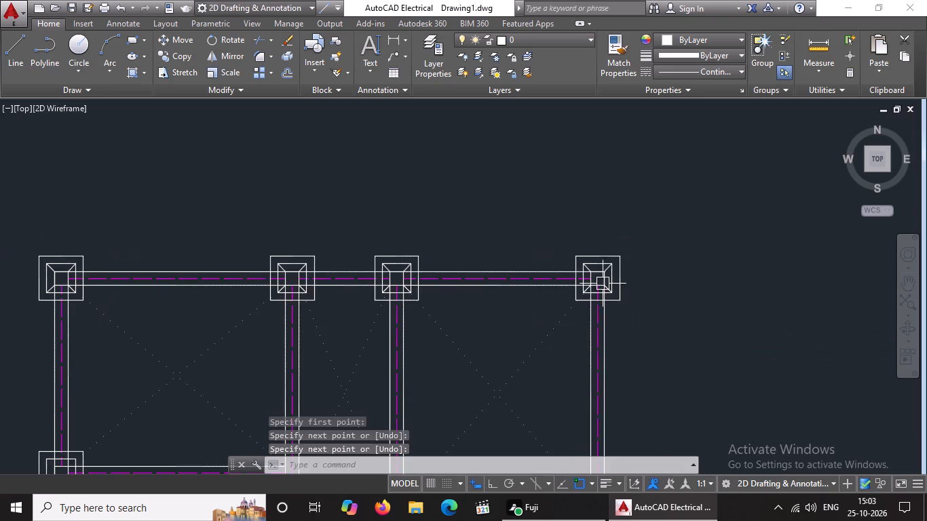
{"action": "scroll", "coordinate": [551, 297], "scroll_direction": "down", "scroll_amount": 3}
{"action": "scroll", "coordinate": [428, 355], "scroll_direction": "up", "scroll_amount": 4}
{"action": "scroll", "coordinate": [381, 316], "scroll_direction": "up", "scroll_amount": 1}
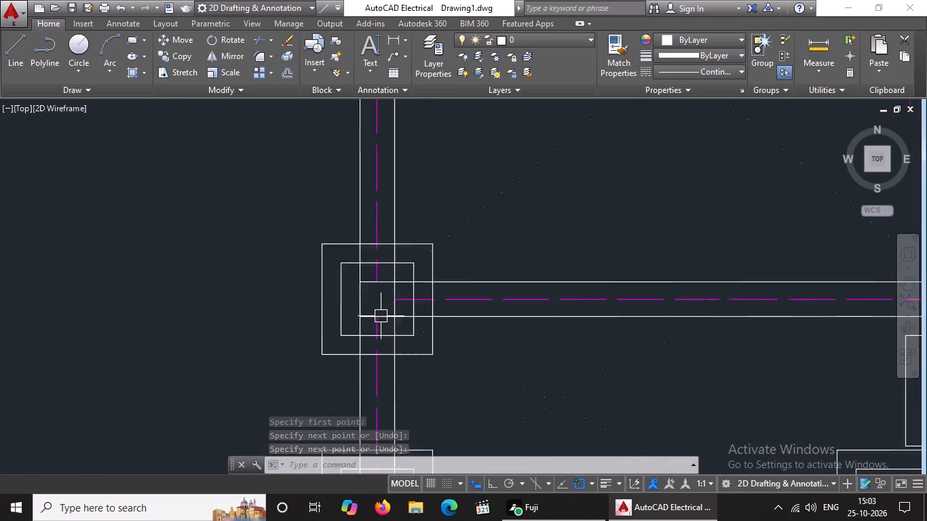
{"action": "scroll", "coordinate": [381, 316], "scroll_direction": "up", "scroll_amount": 1}
{"action": "key", "text": "l"}
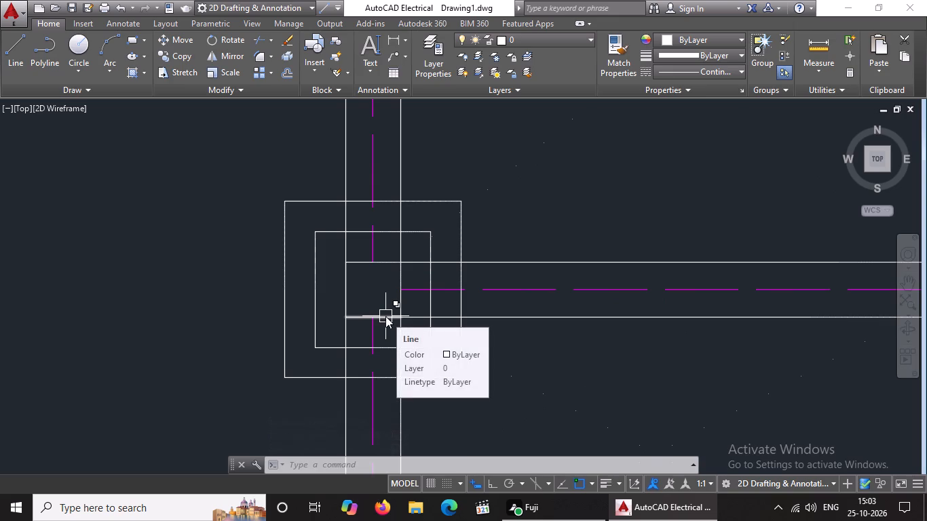
{"action": "key", "text": "Return"}
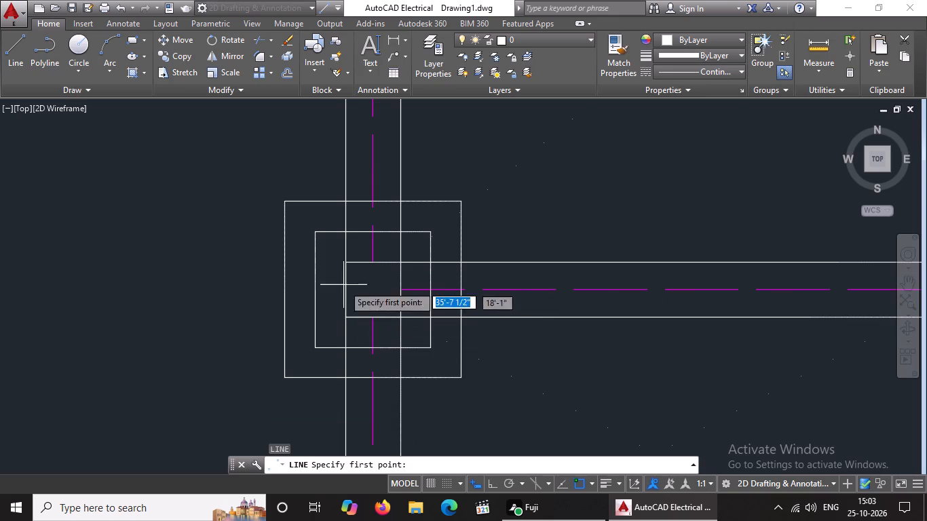
{"action": "left_click", "coordinate": [316, 232]}
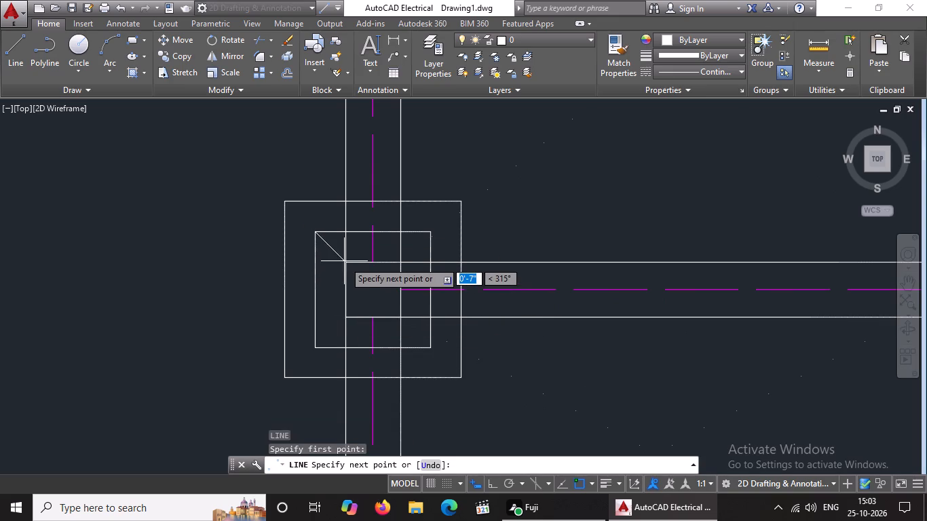
{"action": "left_click_drag", "start_coordinate": [345, 265], "coordinate": [360, 276]}
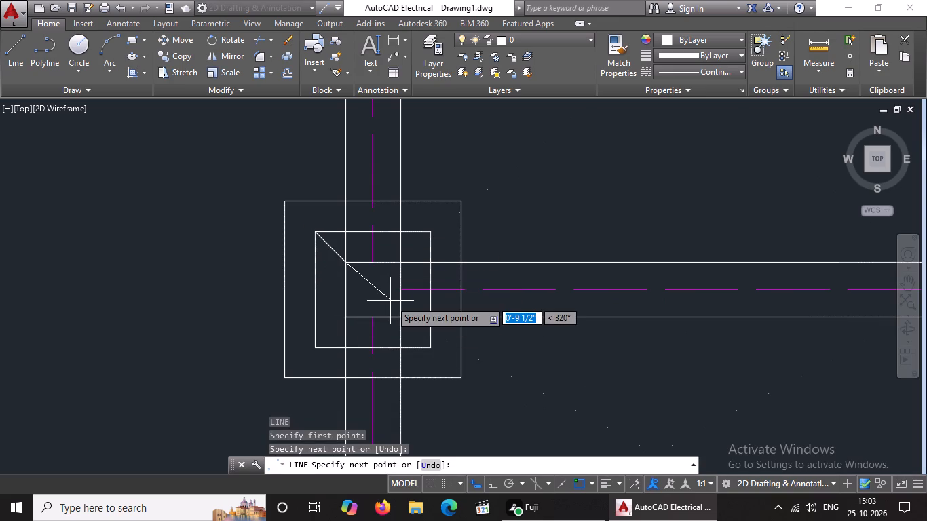
{"action": "key", "text": "Return"}
{"action": "key", "text": "l"}
{"action": "key", "text": "Return"}
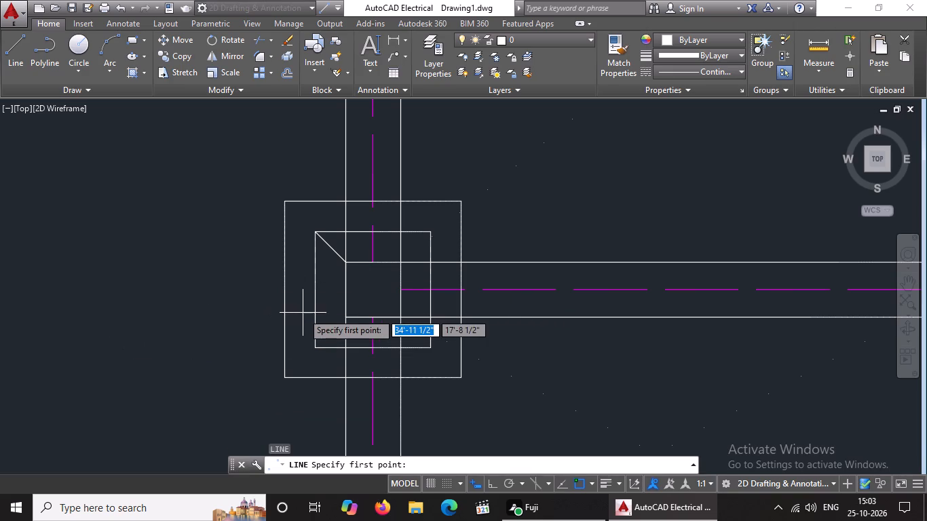
{"action": "left_click", "coordinate": [398, 261]}
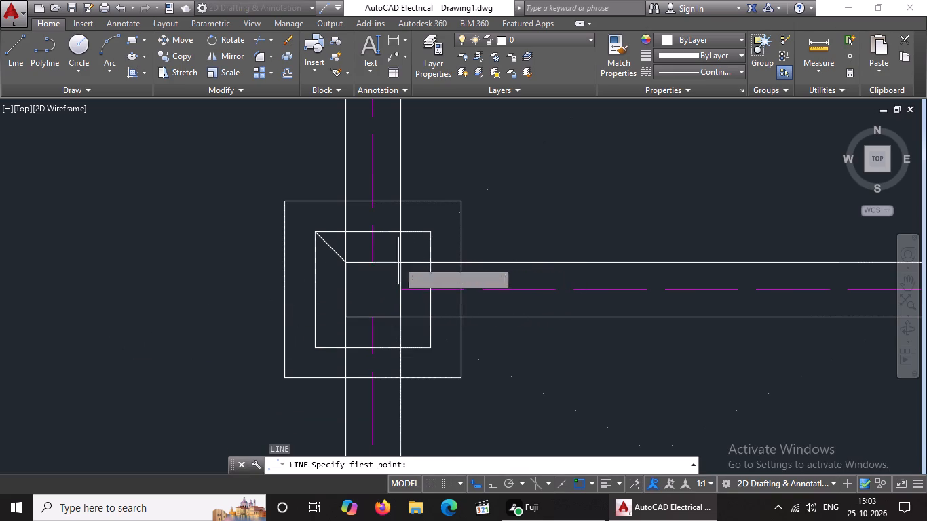
{"action": "left_click", "coordinate": [430, 232]}
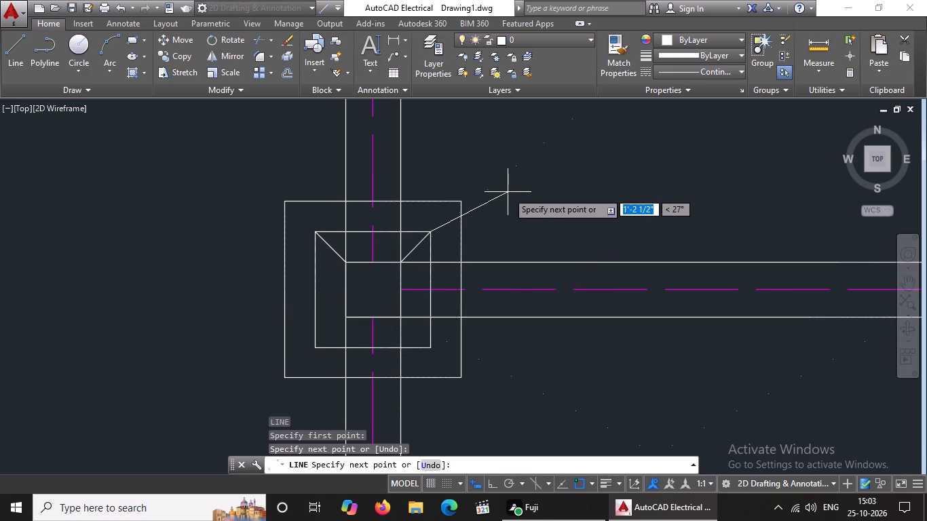
{"action": "key", "text": "Return"}
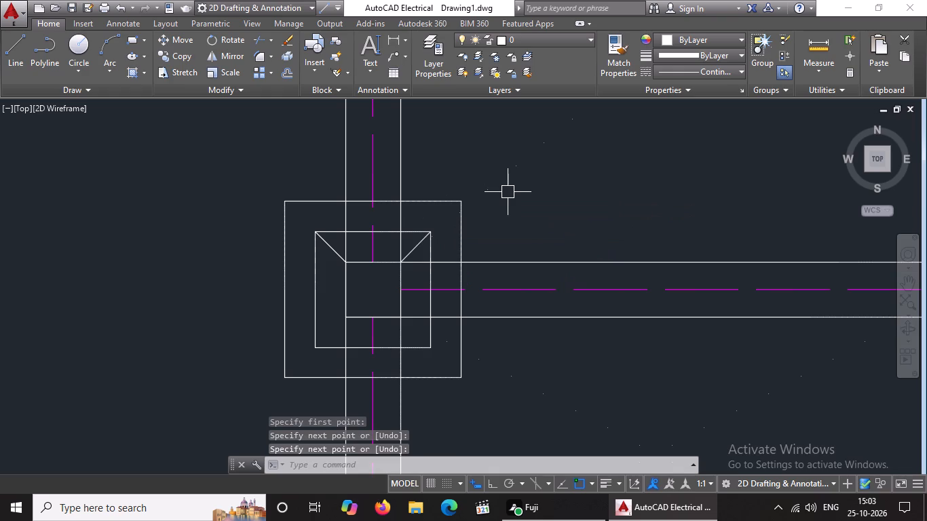
Draw a diagonal joining the same left-wall junction's inner offset square to the wall square at their bottom-left corners.
{"action": "key", "text": "l"}
{"action": "key", "text": "Return"}
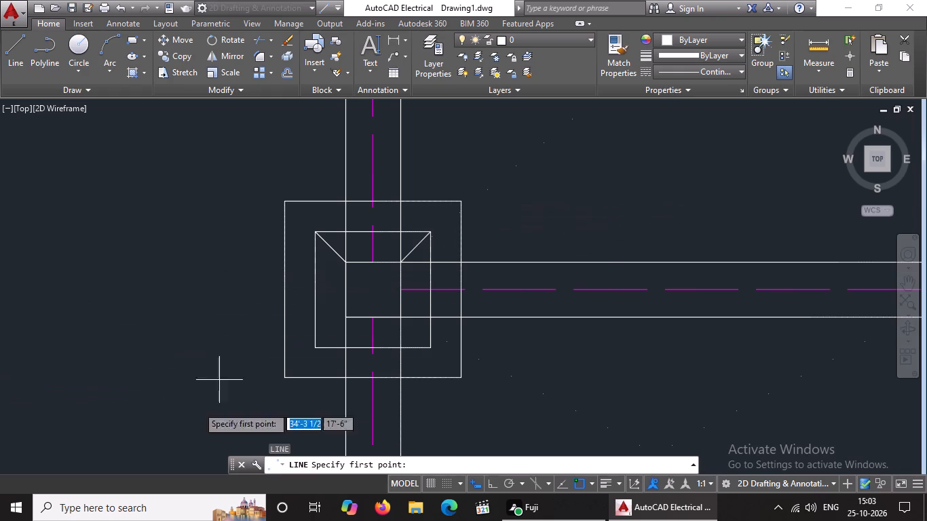
{"action": "left_click", "coordinate": [320, 347]}
{"action": "left_click_drag", "start_coordinate": [349, 313], "coordinate": [366, 299]}
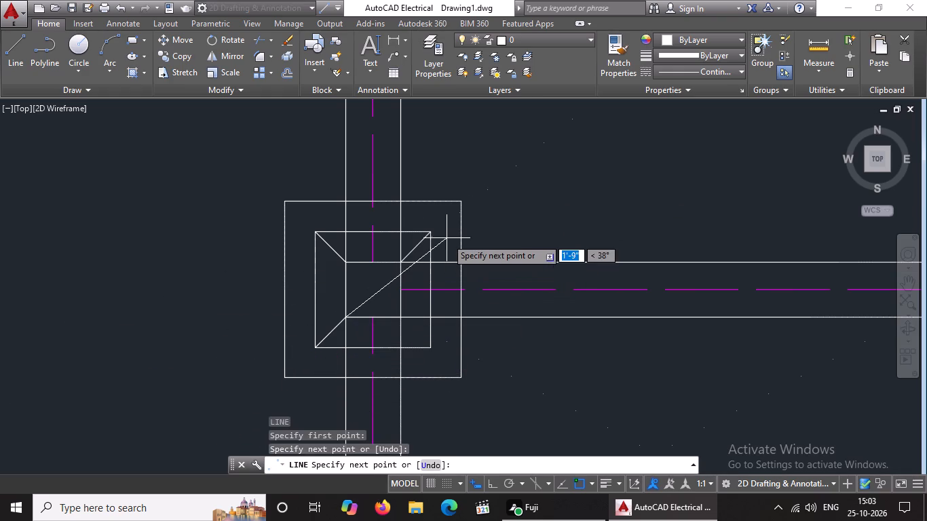
{"action": "key", "text": "Return"}
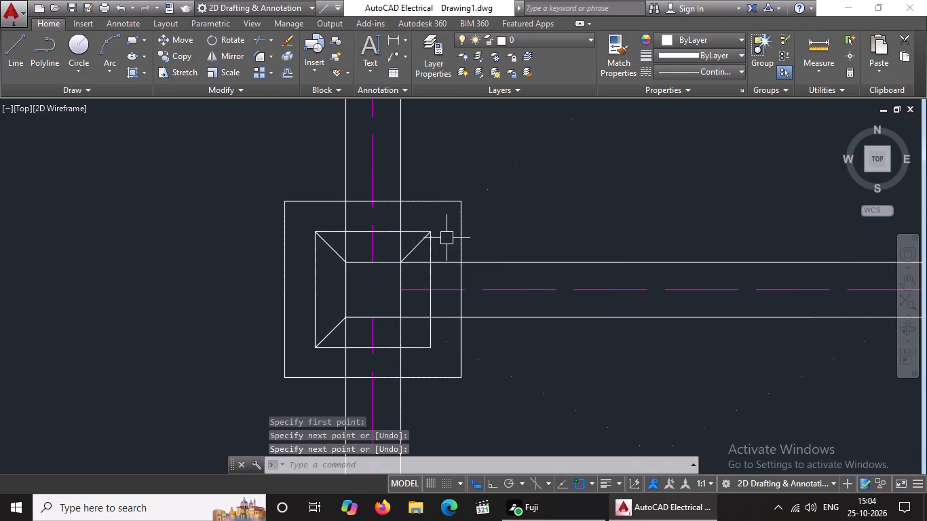
At the left wall's second junction from the top, draw an about 7" diagonal joining the wall and inner offset squares' bottom-right corners.
{"action": "key", "text": "l"}
{"action": "key", "text": "Return"}
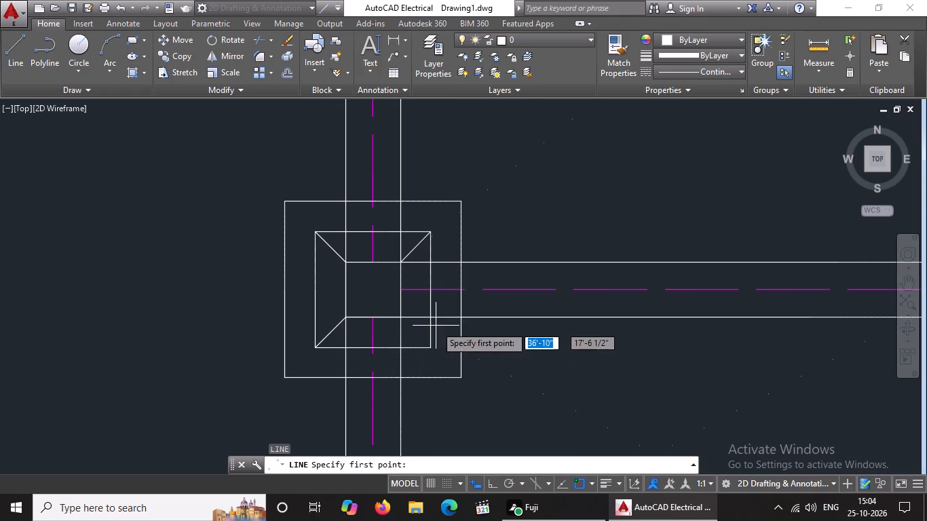
{"action": "left_click", "coordinate": [397, 318]}
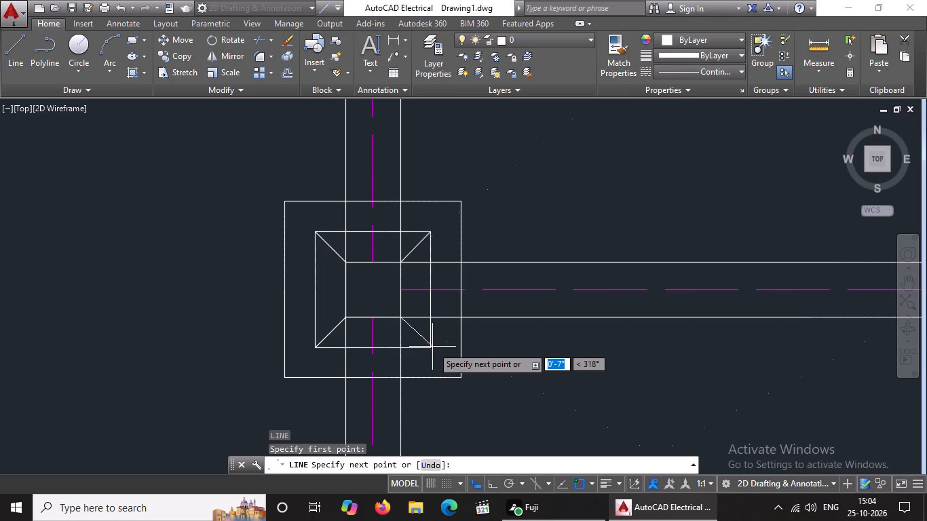
{"action": "left_click_drag", "start_coordinate": [430, 347], "coordinate": [450, 368]}
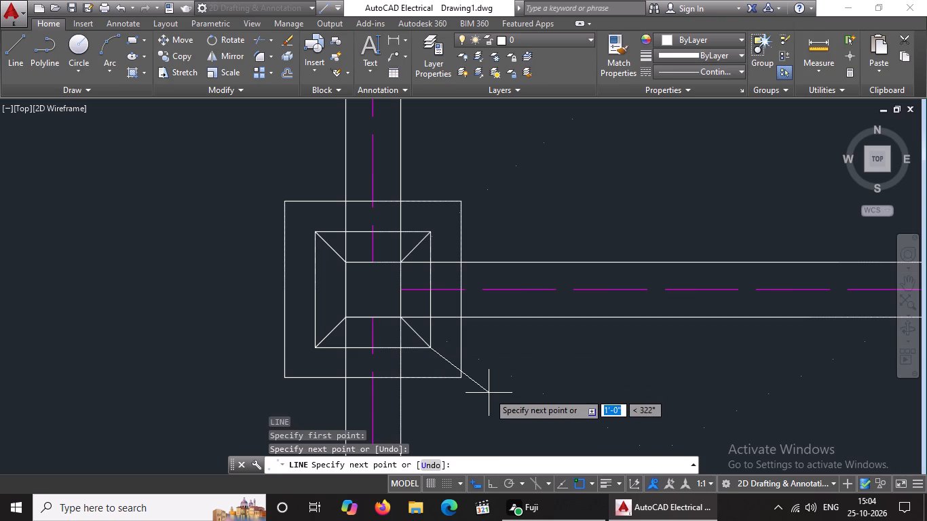
{"action": "key", "text": "Return"}
At the junction directly below the top wall's second junction, draw about 7" diagonals joining the squares' top-left and top-right corners.
{"action": "scroll", "coordinate": [416, 368], "scroll_direction": "down", "scroll_amount": 1}
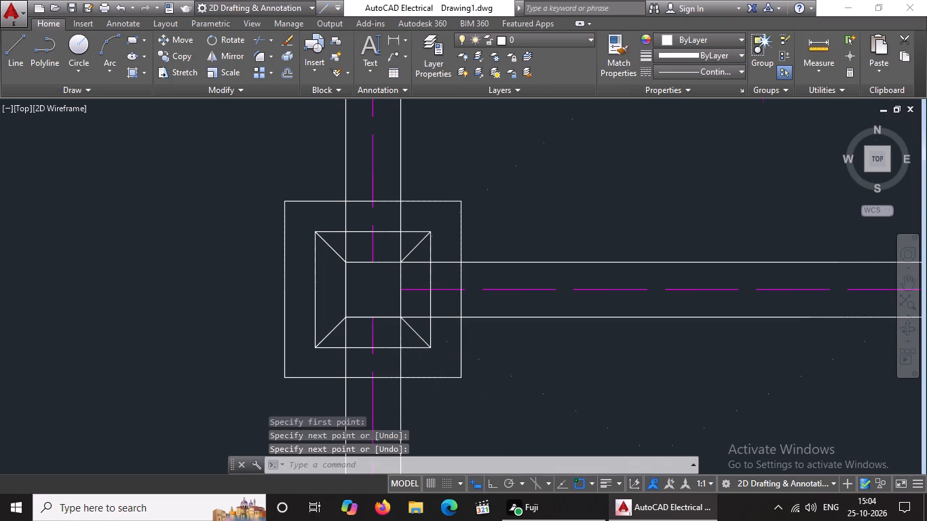
{"action": "scroll", "coordinate": [416, 368], "scroll_direction": "down", "scroll_amount": 2}
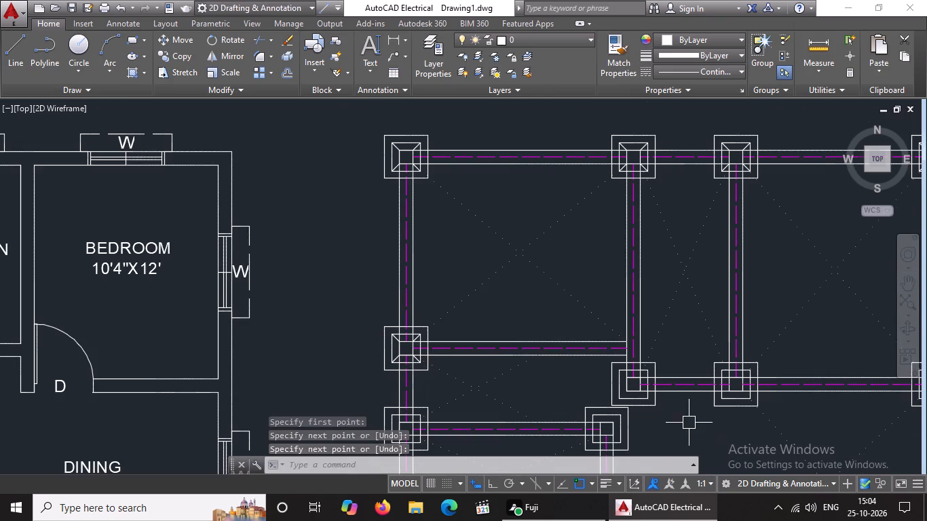
{"action": "scroll", "coordinate": [689, 423], "scroll_direction": "up", "scroll_amount": 3}
{"action": "key", "text": "l"}
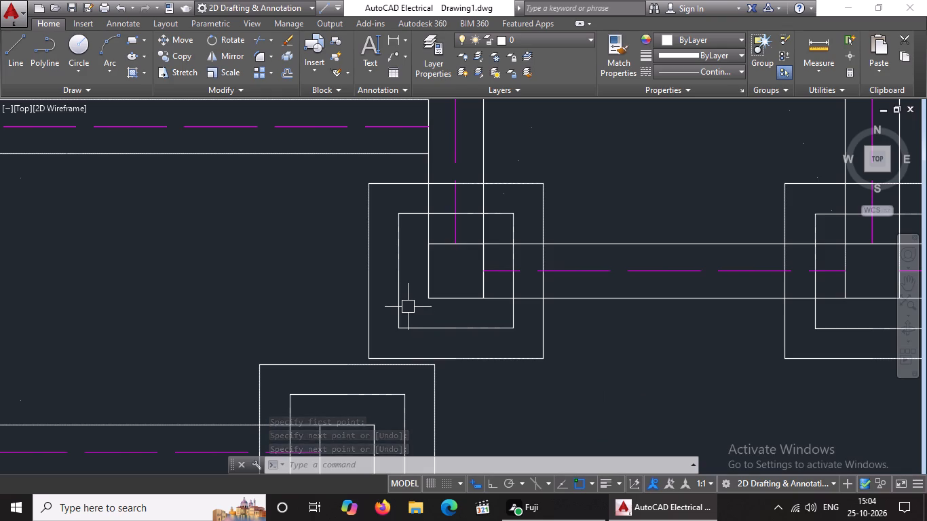
{"action": "key", "text": "Return"}
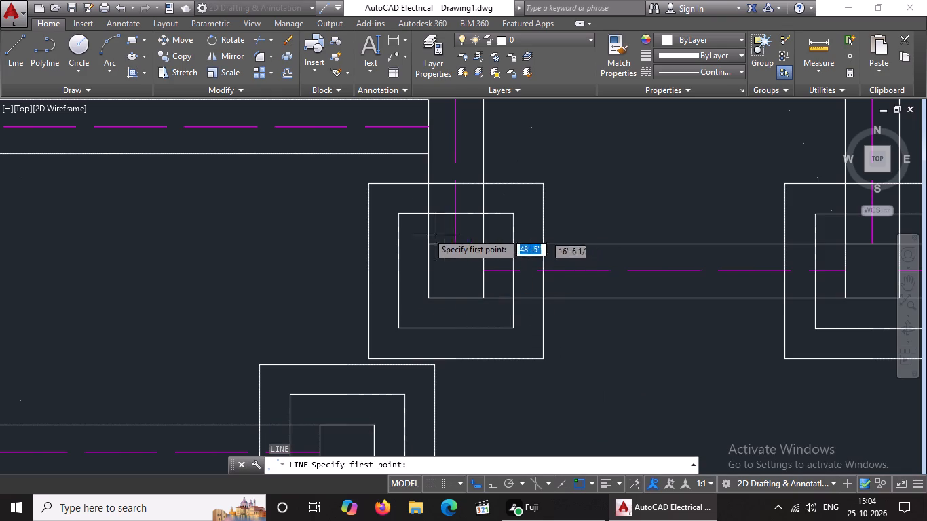
{"action": "left_click", "coordinate": [398, 214]}
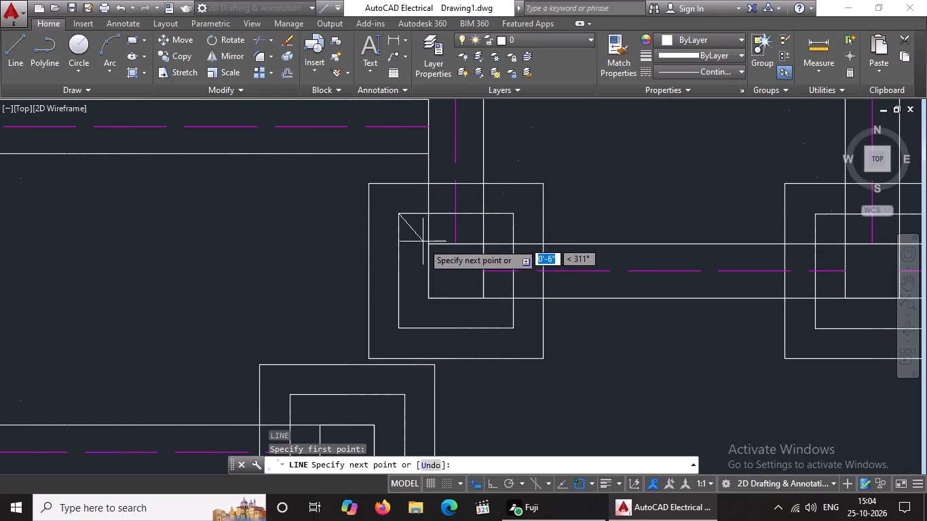
{"action": "left_click_drag", "start_coordinate": [429, 246], "coordinate": [447, 261]}
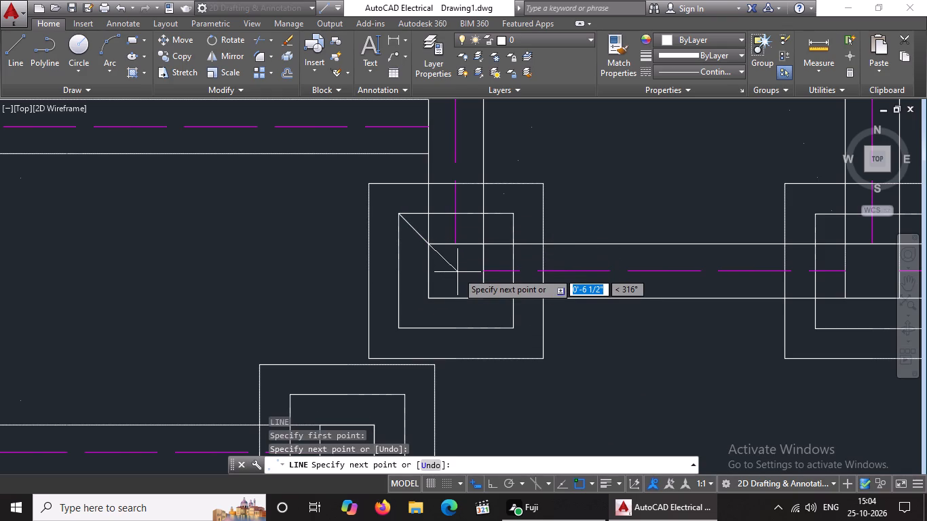
{"action": "key", "text": "Return"}
{"action": "key", "text": "l"}
{"action": "key", "text": "Return"}
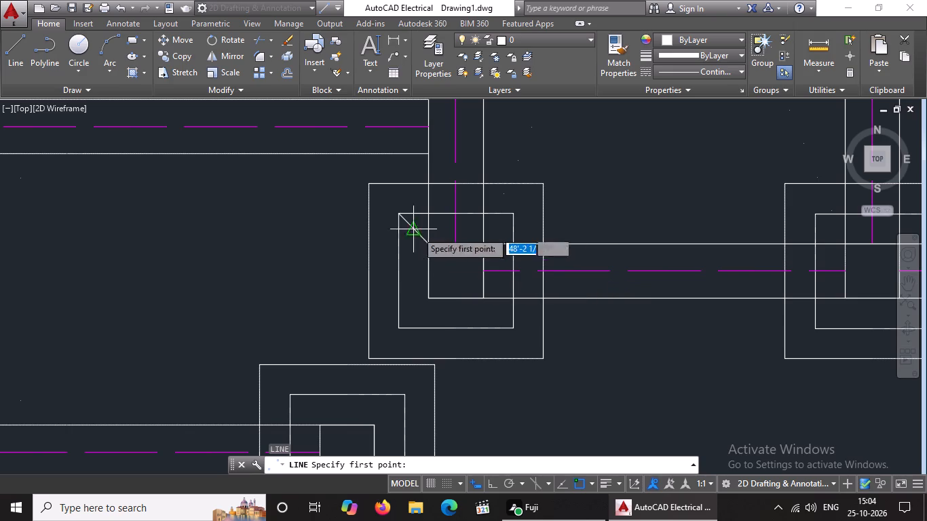
{"action": "left_click_drag", "start_coordinate": [481, 242], "coordinate": [494, 236]}
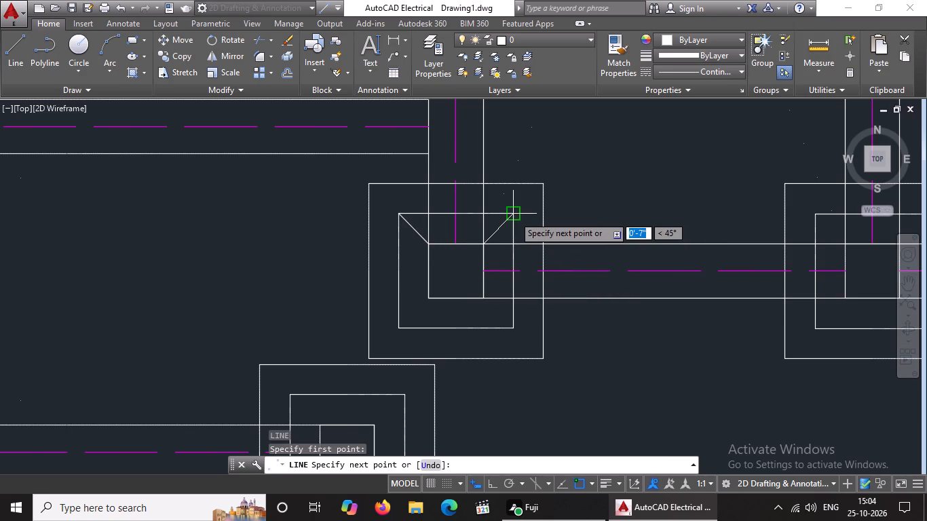
{"action": "left_click_drag", "start_coordinate": [514, 216], "coordinate": [531, 211]}
{"action": "key", "text": "Return"}
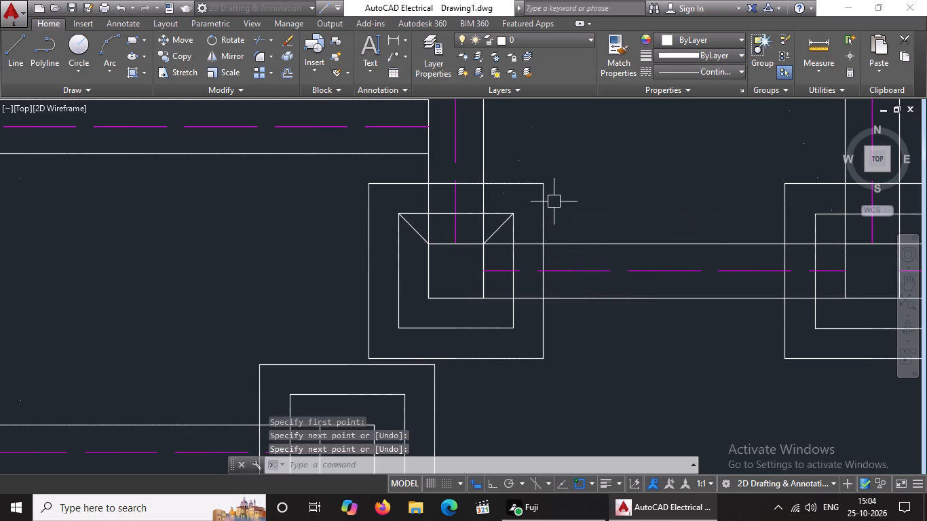
Draw diagonals joining the same junction's wall and inner offset squares at their bottom-left and bottom-right corners.
{"action": "key", "text": "l"}
{"action": "key", "text": "Return"}
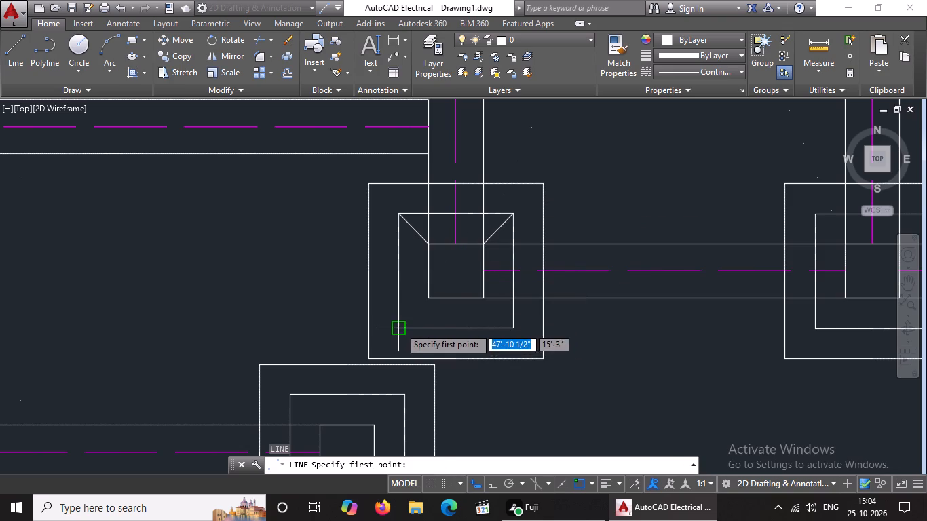
{"action": "left_click_drag", "start_coordinate": [400, 326], "coordinate": [406, 322]}
{"action": "left_click_drag", "start_coordinate": [432, 298], "coordinate": [453, 281]}
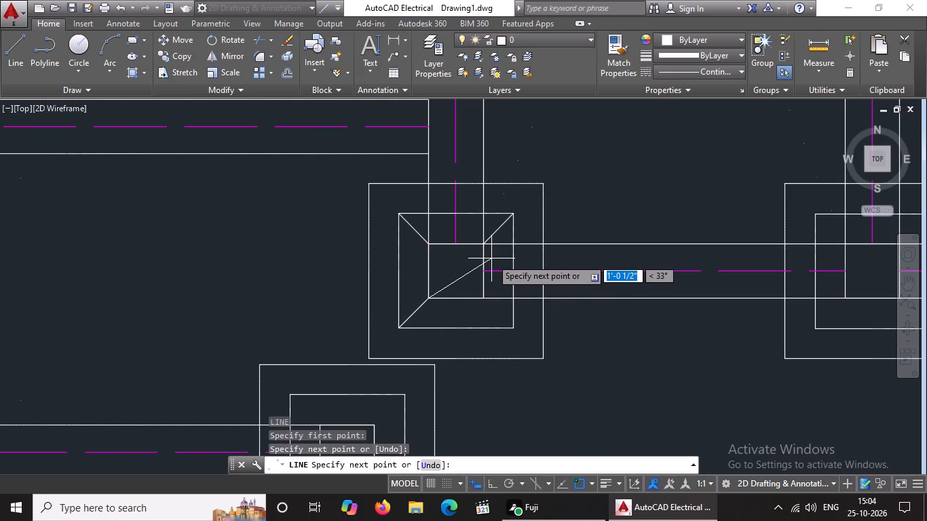
{"action": "key", "text": "Return"}
{"action": "key", "text": "l"}
{"action": "key", "text": "Return"}
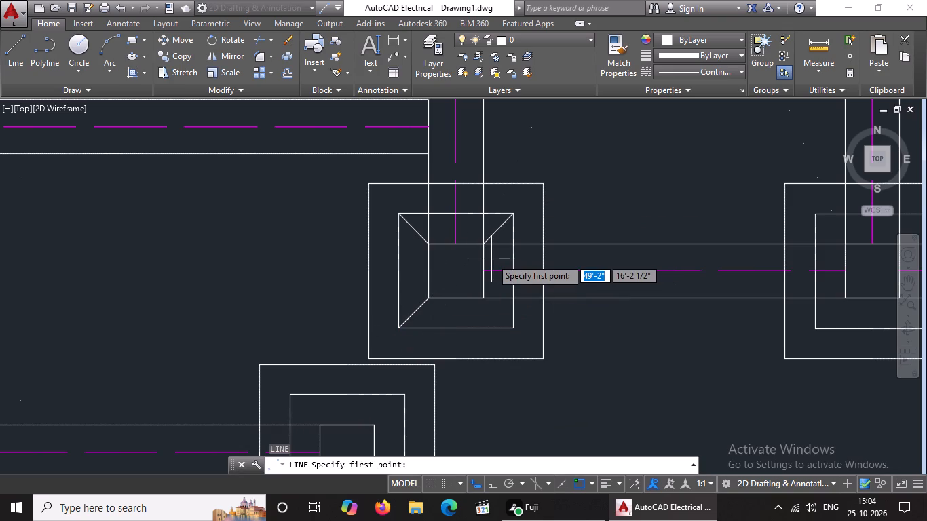
{"action": "left_click", "coordinate": [484, 296]}
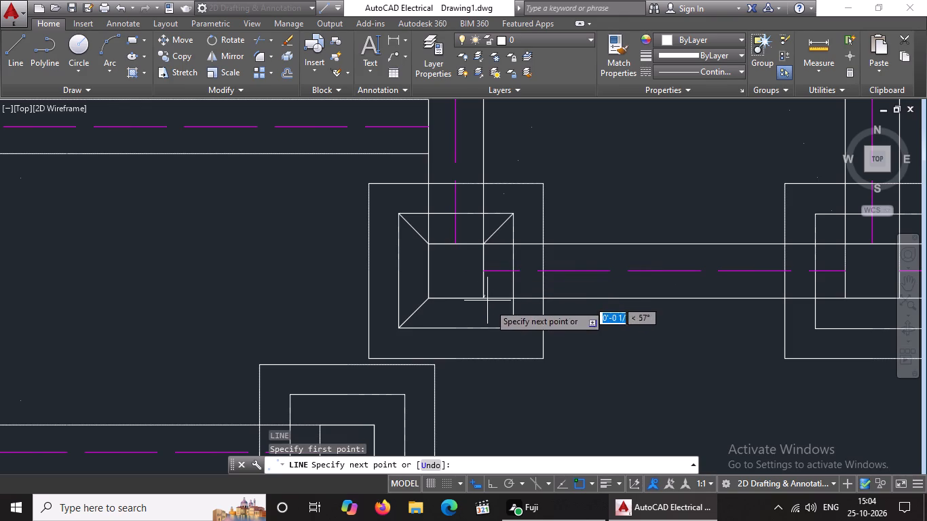
{"action": "left_click_drag", "start_coordinate": [514, 328], "coordinate": [523, 335]}
{"action": "key", "text": "Return"}
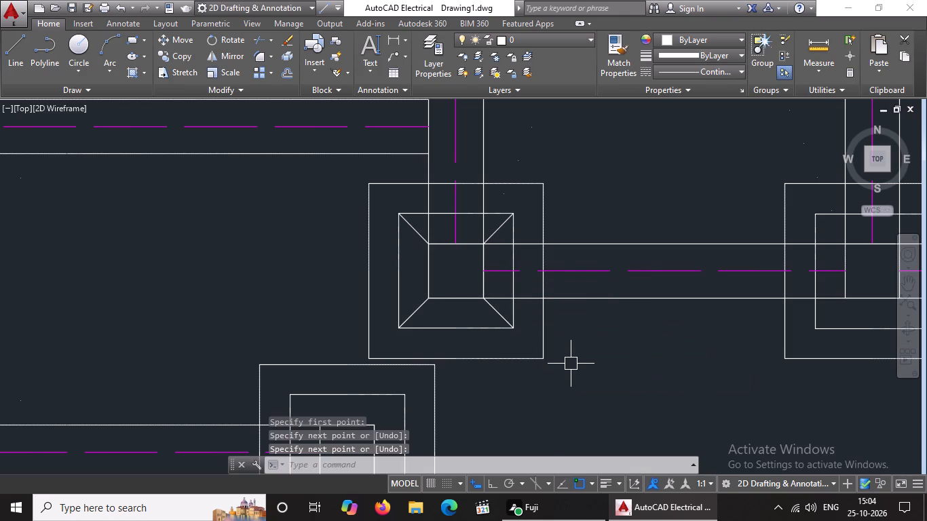
At the next junction to the east on the same horizontal wall, draw about 7" diagonals joining the squares' top-left and bottom-left corners.
{"action": "scroll", "coordinate": [564, 361], "scroll_direction": "down", "scroll_amount": 3}
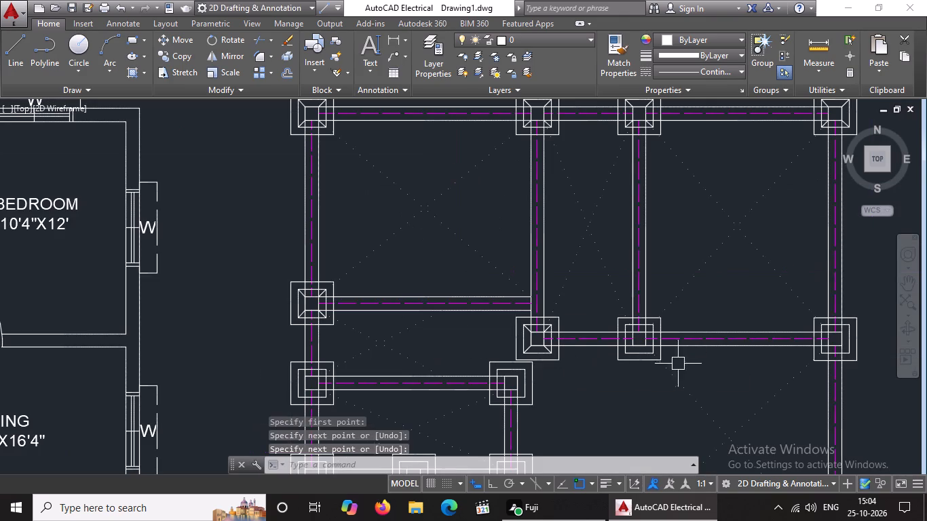
{"action": "scroll", "coordinate": [876, 370], "scroll_direction": "up", "scroll_amount": 2}
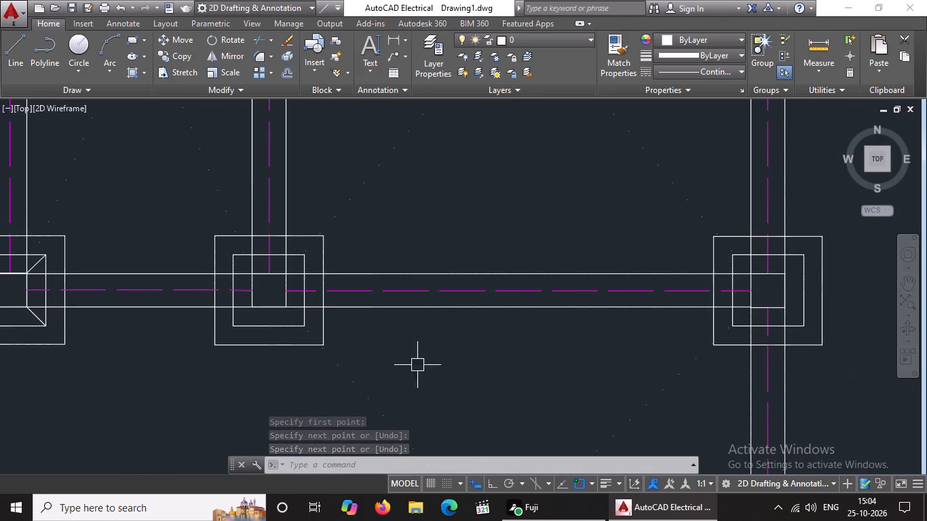
{"action": "key", "text": "l"}
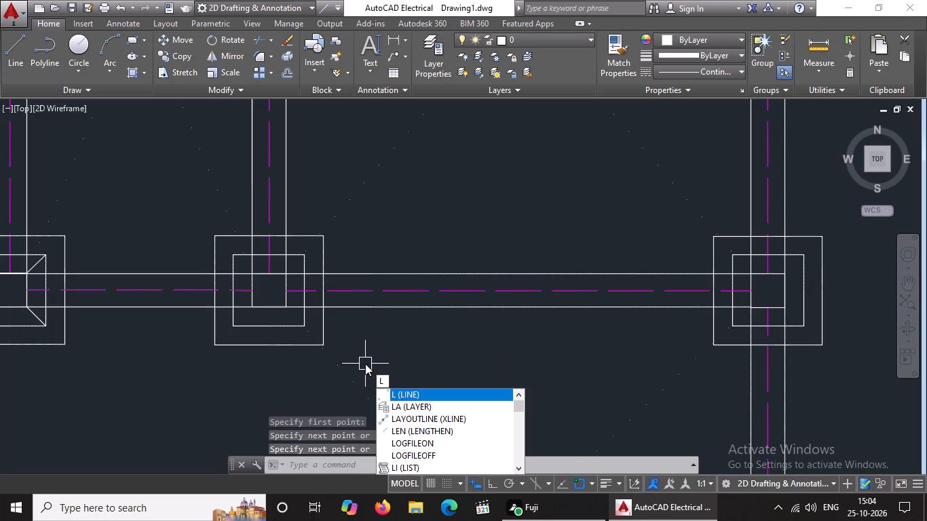
{"action": "key", "text": "Return"}
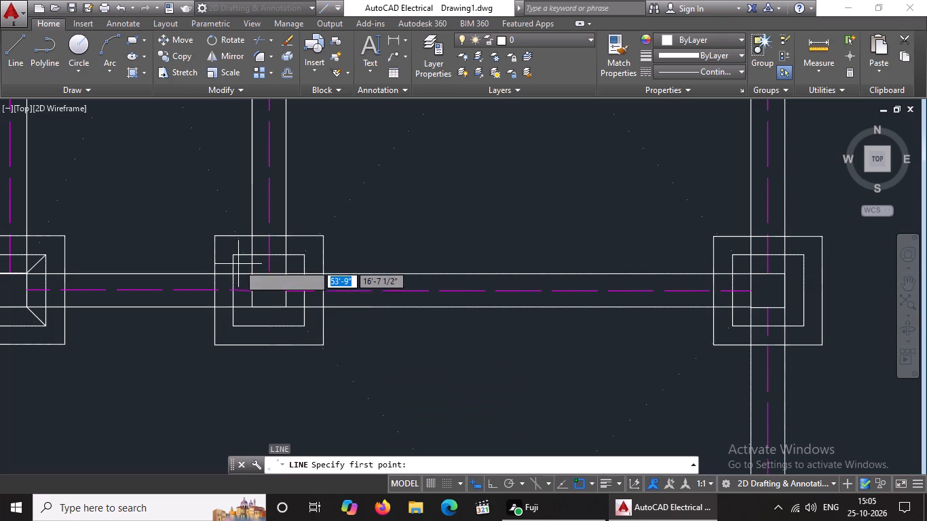
{"action": "left_click", "coordinate": [235, 254]}
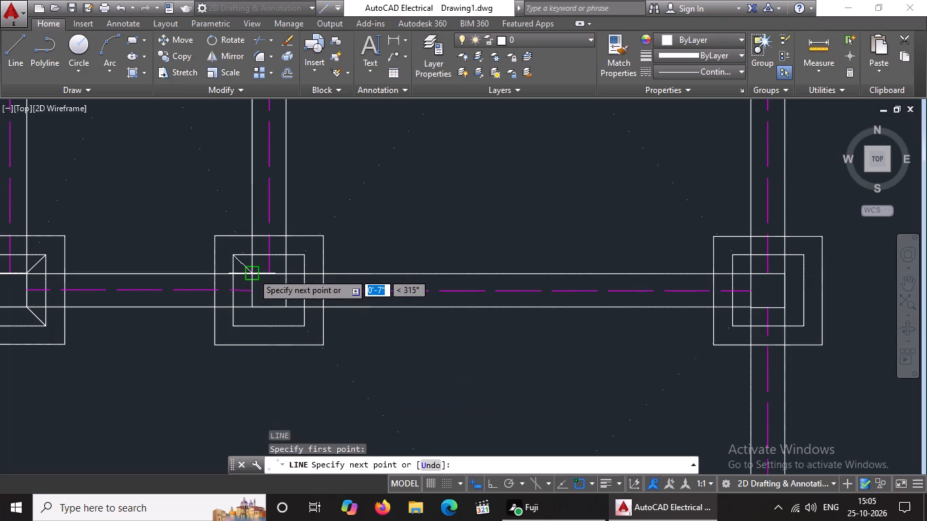
{"action": "left_click", "coordinate": [252, 272]}
{"action": "key", "text": "Return"}
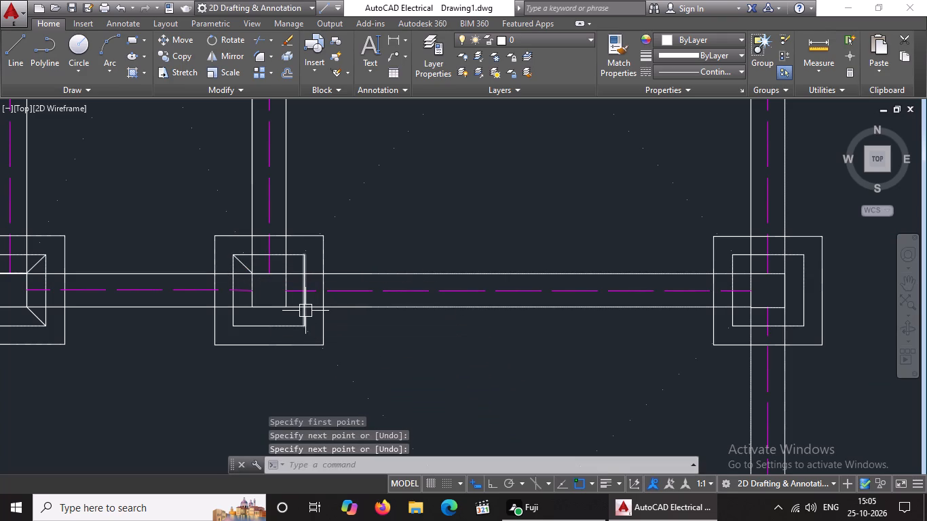
{"action": "key", "text": "l"}
{"action": "key", "text": "Return"}
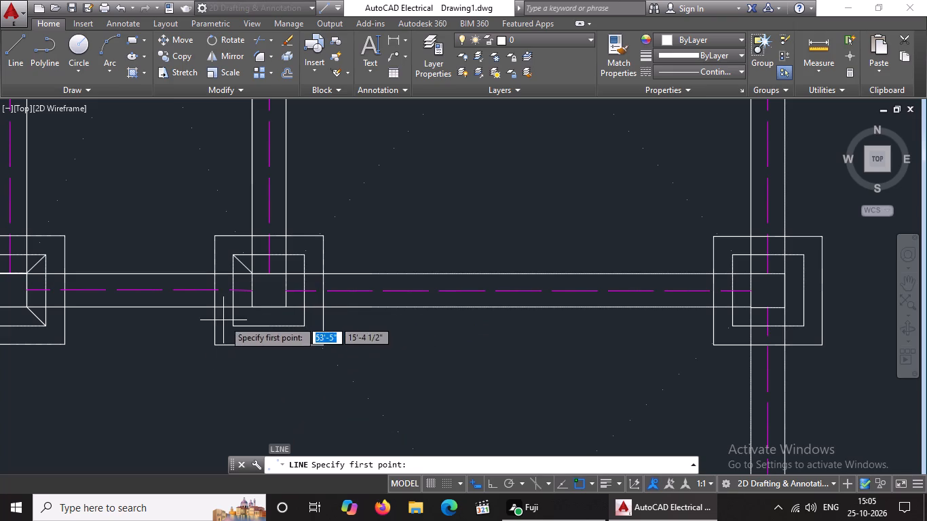
{"action": "left_click", "coordinate": [235, 322]}
{"action": "left_click_drag", "start_coordinate": [252, 306], "coordinate": [272, 284]}
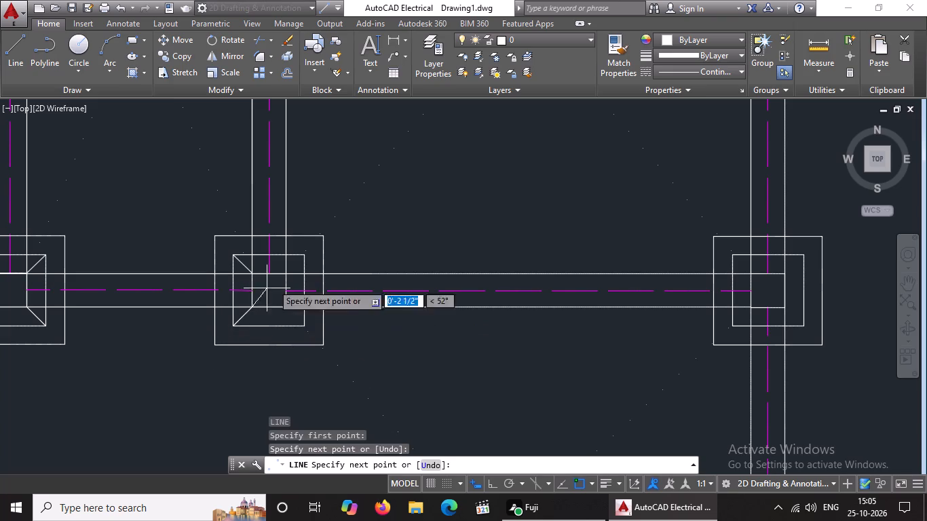
{"action": "key", "text": "Return"}
Draw diagonals joining that middle junction's wall and inner offset squares at their top-right and bottom-right corners.
{"action": "key", "text": "l"}
{"action": "key", "text": "Return"}
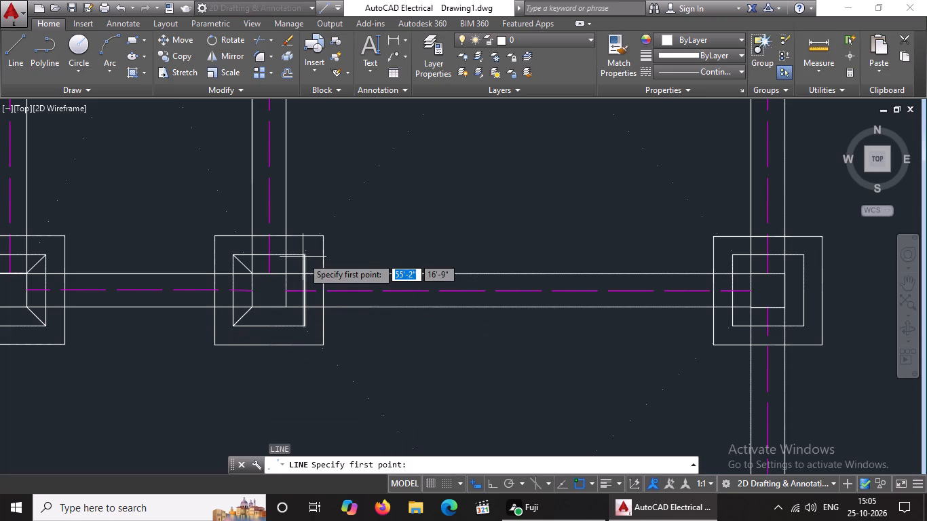
{"action": "left_click", "coordinate": [282, 275]}
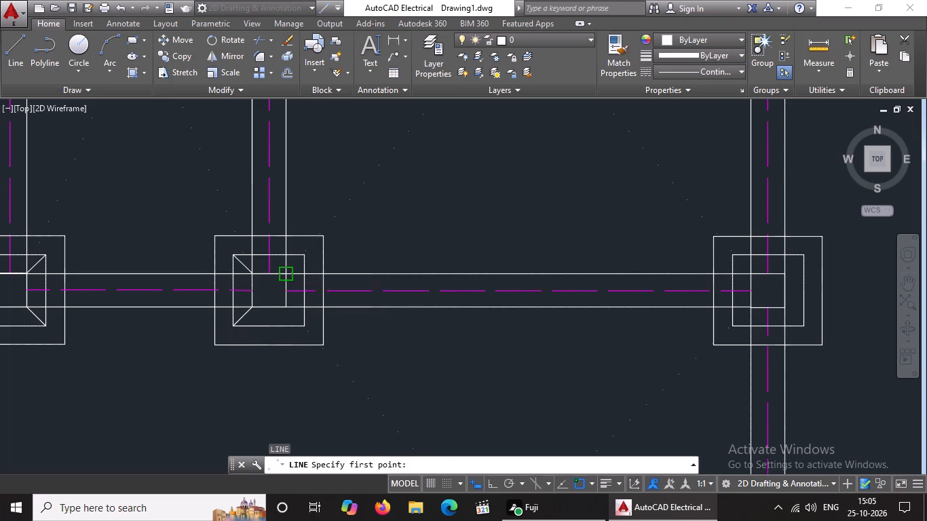
{"action": "left_click_drag", "start_coordinate": [301, 255], "coordinate": [322, 244]}
{"action": "key", "text": "Return"}
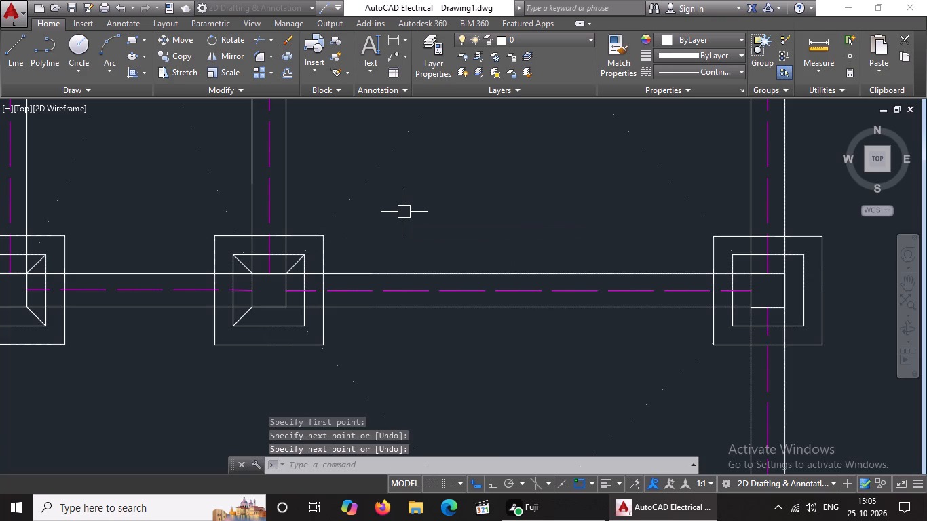
{"action": "key", "text": "l"}
{"action": "key", "text": "Return"}
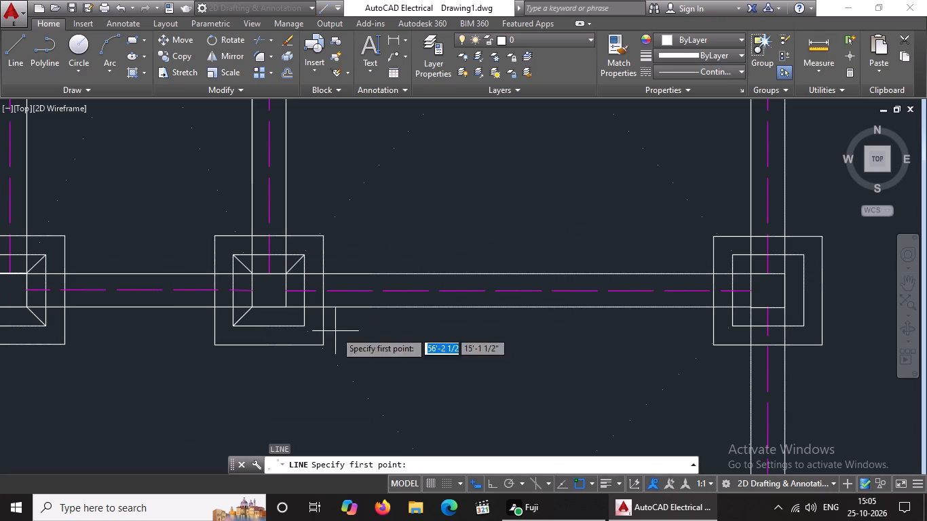
{"action": "left_click", "coordinate": [286, 305]}
{"action": "left_click", "coordinate": [299, 326]}
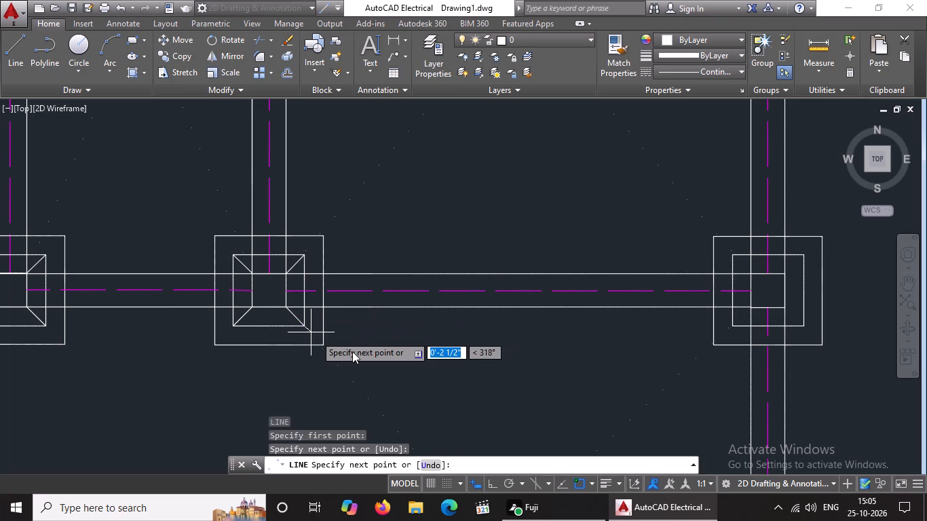
{"action": "key", "text": "Return"}
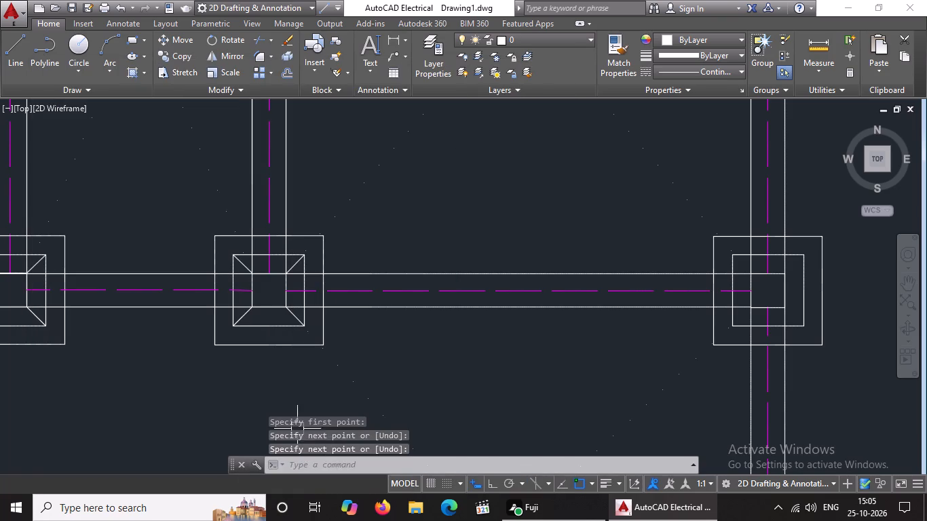
Where the same horizontal wall meets the east outer wall, draw diagonals joining the wall and inner offset squares' top-right and top-left corners.
{"action": "key", "text": "l"}
{"action": "key", "text": "Return"}
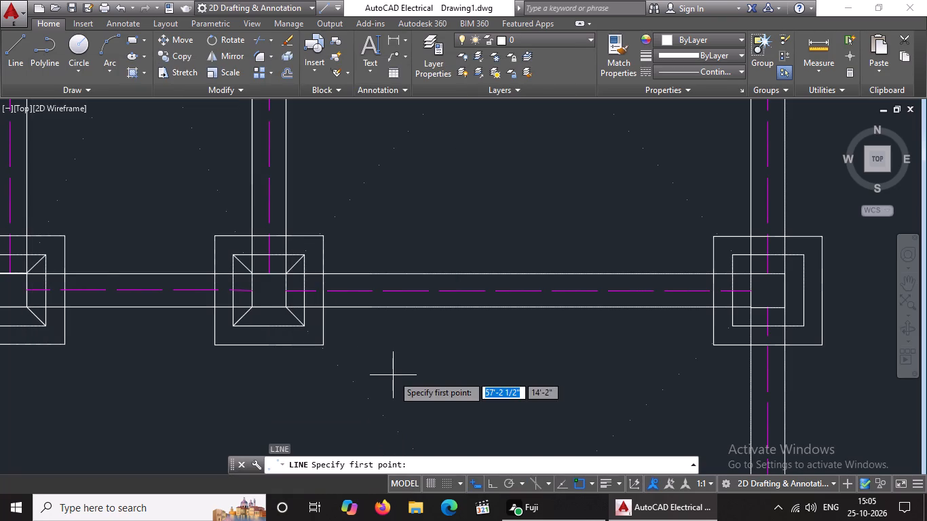
{"action": "scroll", "coordinate": [393, 375], "scroll_direction": "up", "scroll_amount": 1}
{"action": "scroll", "coordinate": [591, 305], "scroll_direction": "down", "scroll_amount": 4}
{"action": "scroll", "coordinate": [667, 288], "scroll_direction": "up", "scroll_amount": 2}
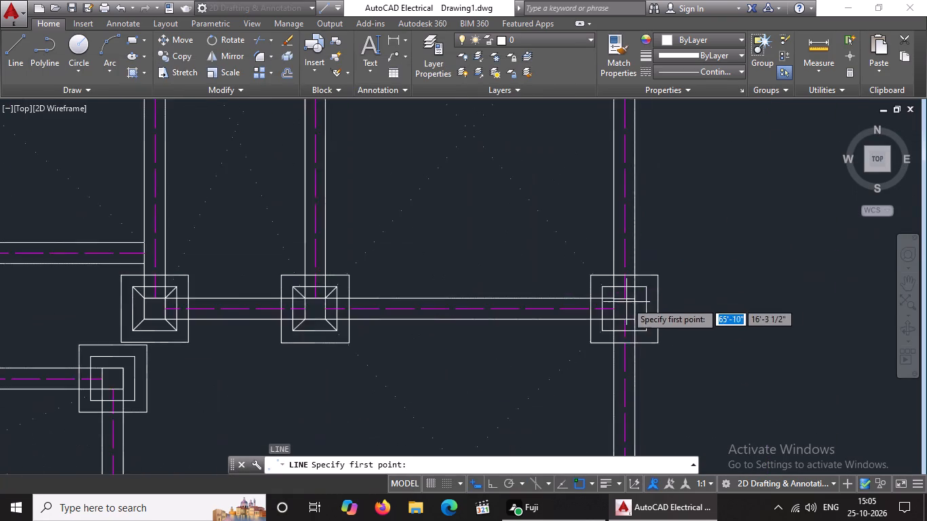
{"action": "scroll", "coordinate": [626, 302], "scroll_direction": "up", "scroll_amount": 2}
{"action": "left_click_drag", "start_coordinate": [645, 296], "coordinate": [656, 293]}
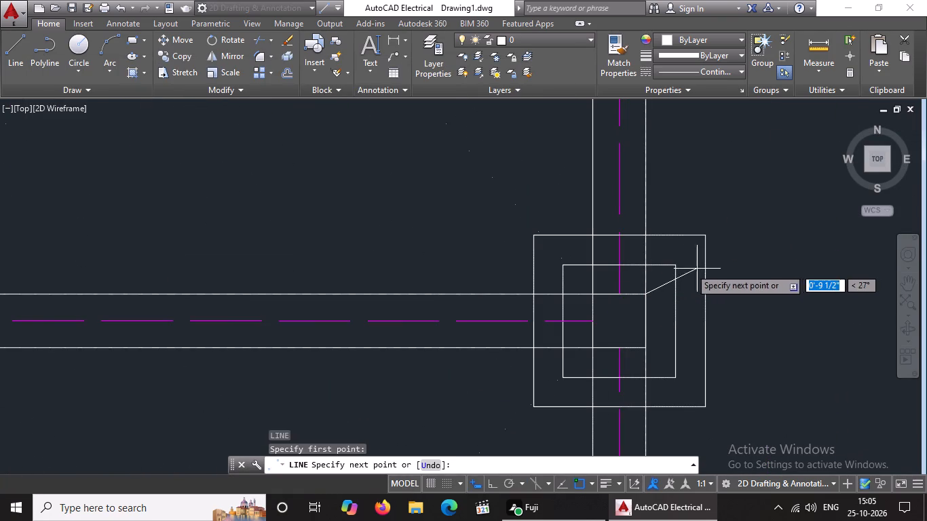
{"action": "left_click_drag", "start_coordinate": [675, 267], "coordinate": [693, 256]}
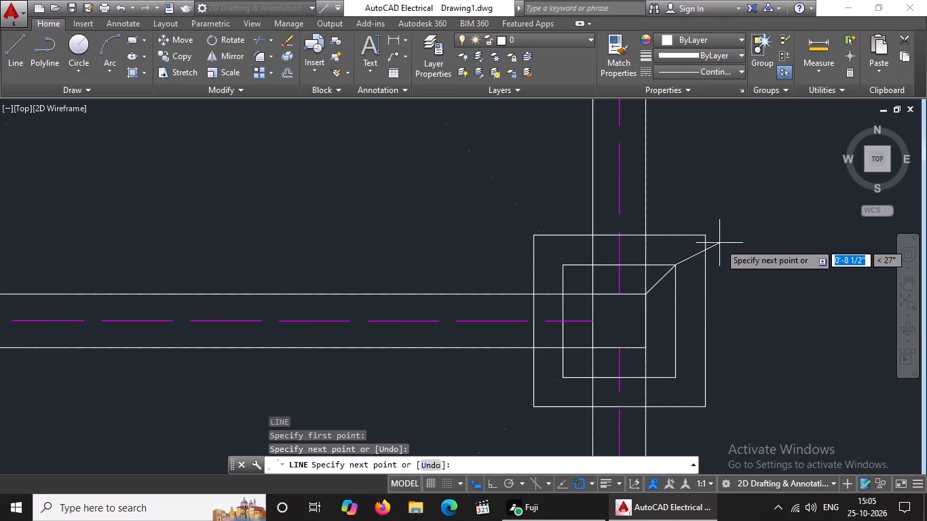
{"action": "key", "text": "Return"}
{"action": "key", "text": "l"}
{"action": "key", "text": "Return"}
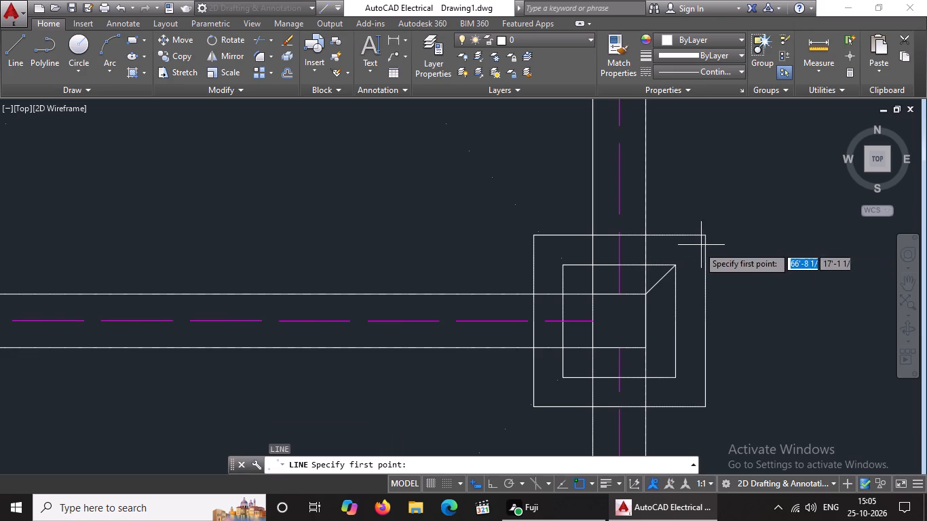
{"action": "left_click", "coordinate": [563, 267]}
{"action": "left_click", "coordinate": [595, 295]}
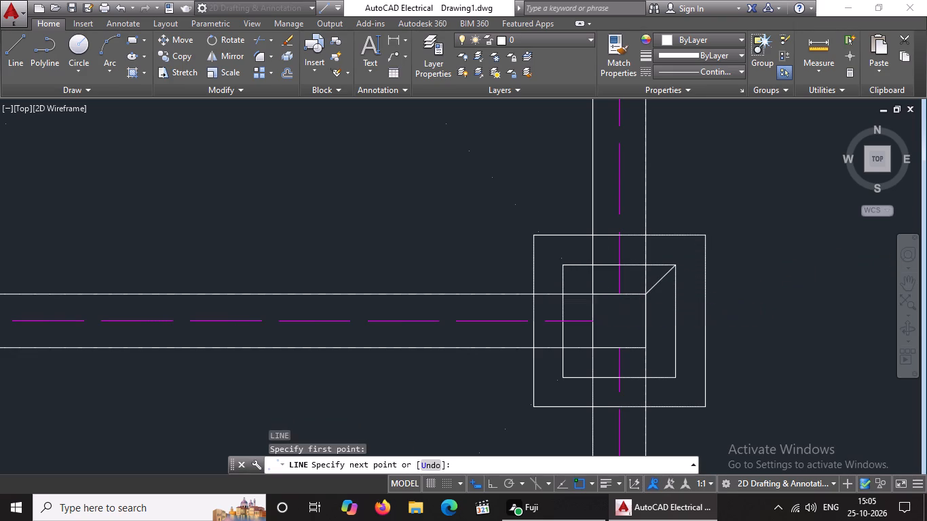
{"action": "key", "text": "Return"}
Draw diagonals joining the east outer wall junction's wall and inner offset squares at their bottom-left and bottom-right corners.
{"action": "key", "text": "l"}
{"action": "key", "text": "Return"}
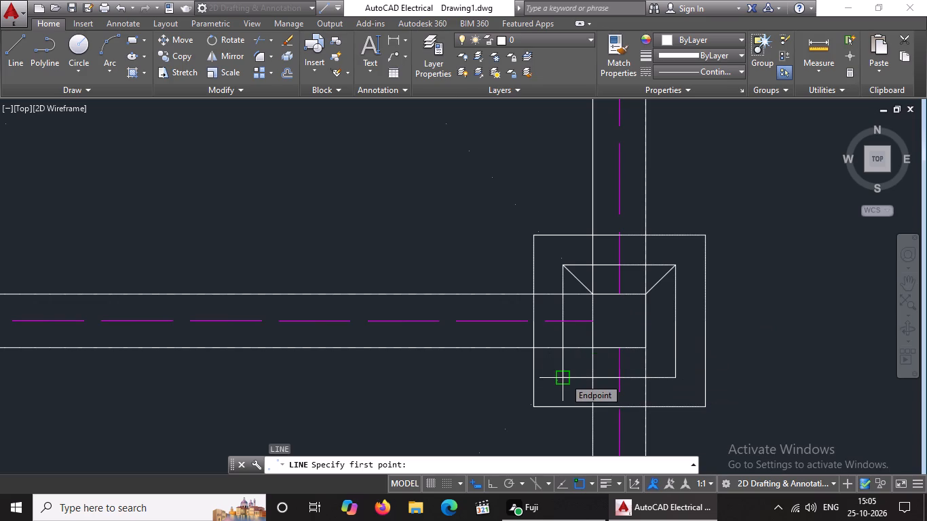
{"action": "left_click_drag", "start_coordinate": [565, 377], "coordinate": [571, 370]}
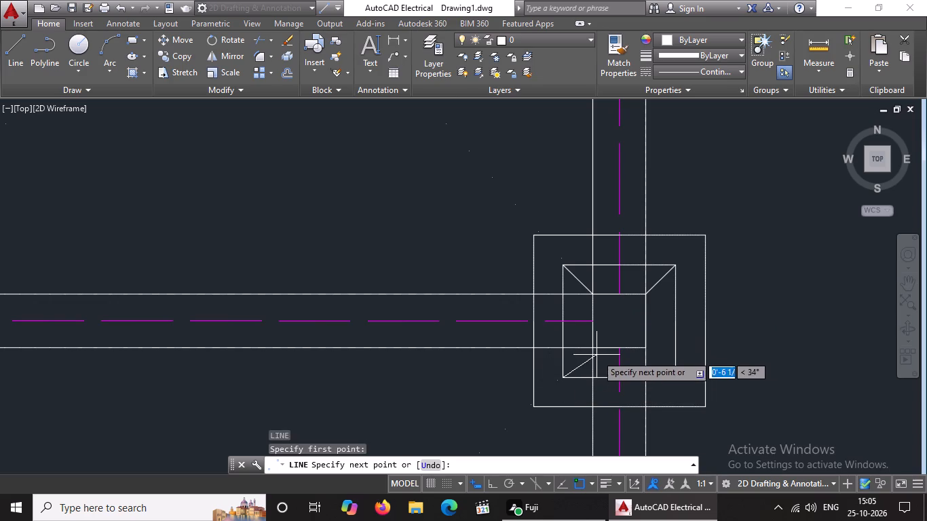
{"action": "left_click", "coordinate": [595, 347]}
{"action": "key", "text": "Return"}
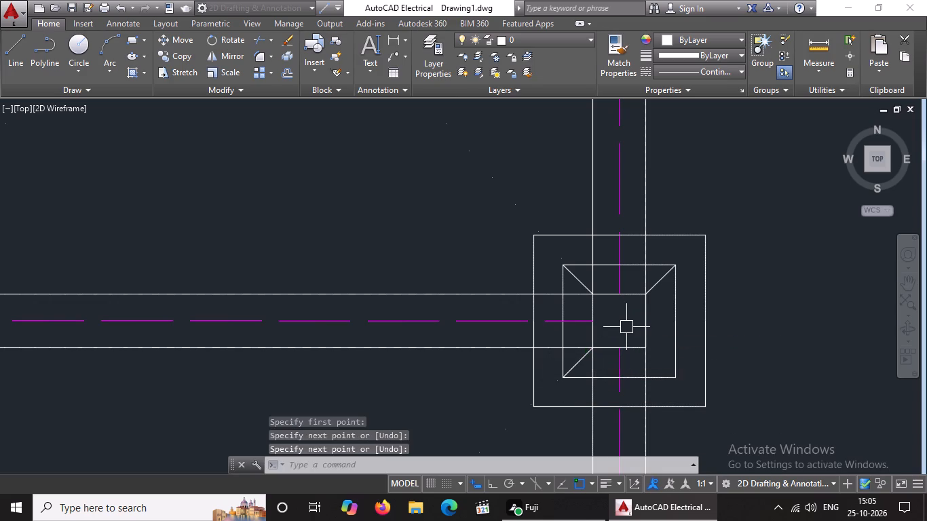
{"action": "key", "text": "l"}
{"action": "key", "text": "Return"}
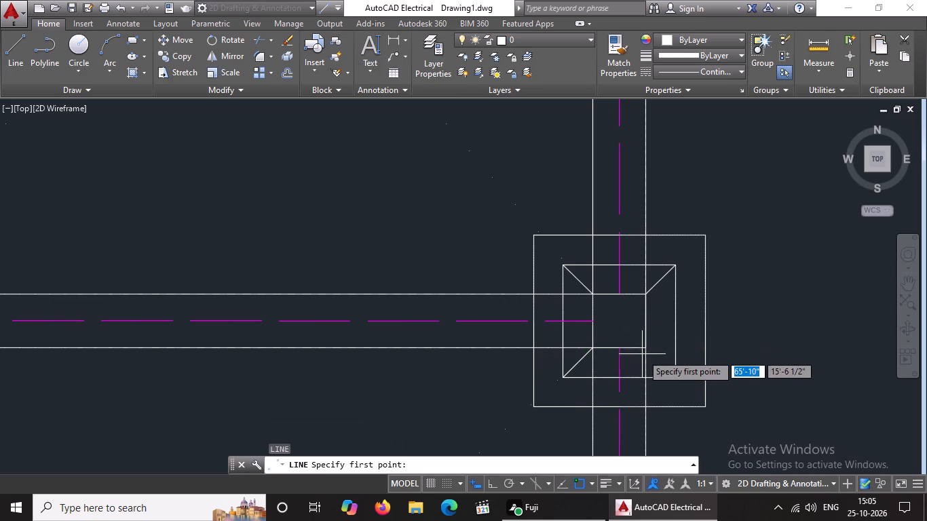
{"action": "left_click", "coordinate": [646, 343]}
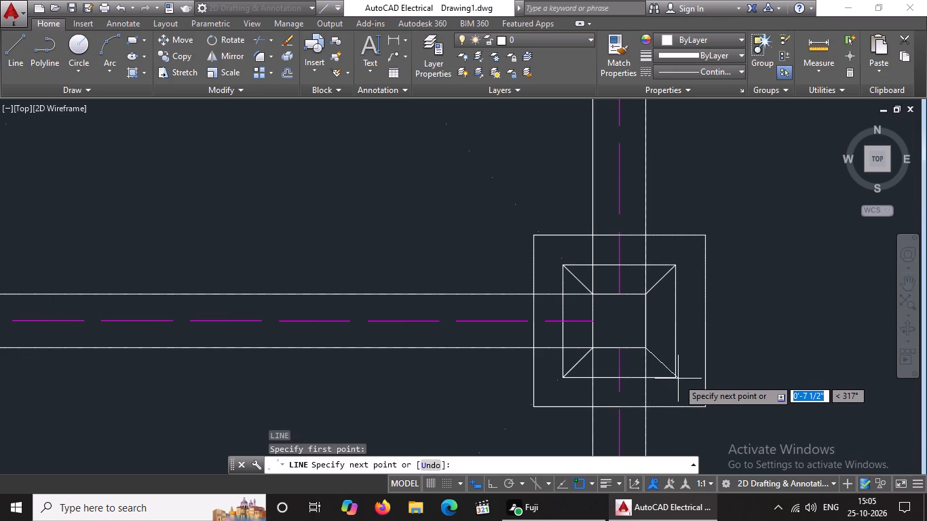
{"action": "left_click_drag", "start_coordinate": [675, 377], "coordinate": [679, 381]}
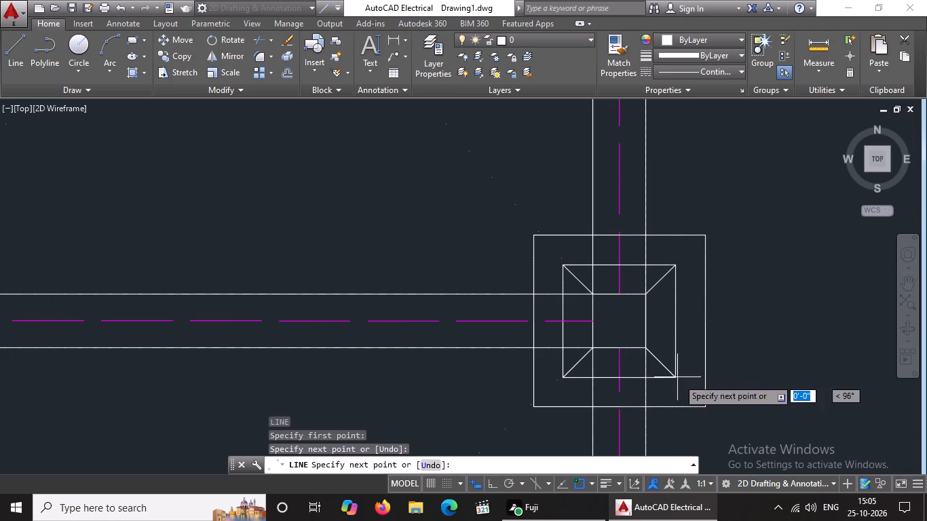
{"action": "left_click_drag", "start_coordinate": [679, 381], "coordinate": [706, 400]}
{"action": "key", "text": "Return"}
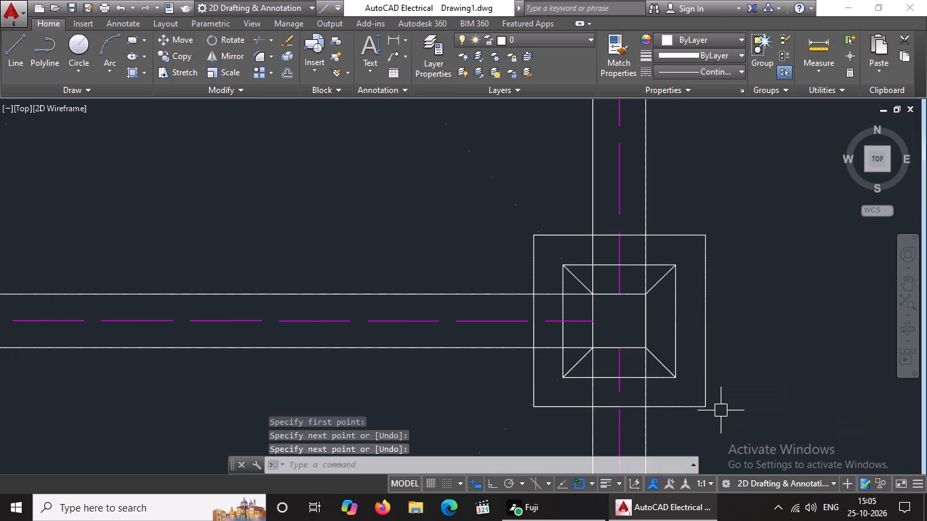
At the corner junction just southwest of that horizontal wall's west end, draw diagonals joining the squares' top-right and top-left corners.
{"action": "scroll", "coordinate": [705, 409], "scroll_direction": "down", "scroll_amount": 4}
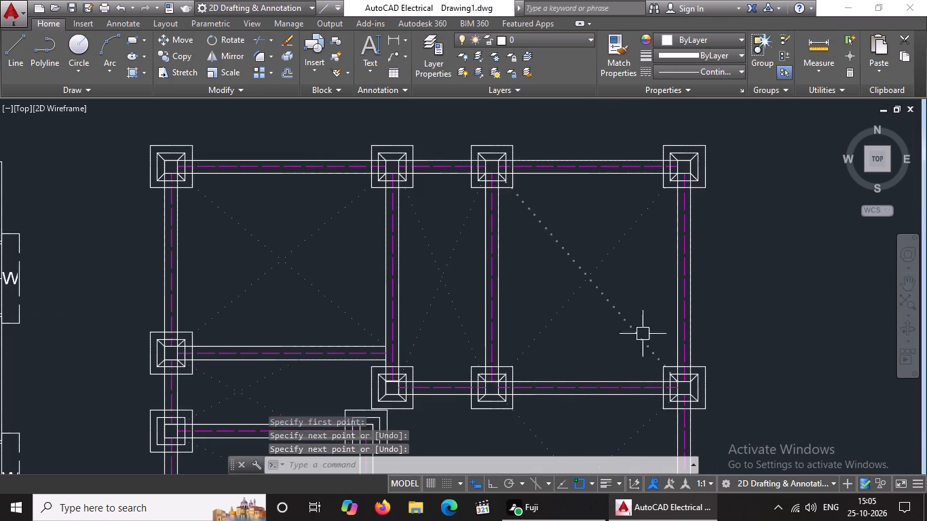
{"action": "middle_click_drag", "start_coordinate": [660, 304], "coordinate": [682, 269]}
{"action": "middle_click_drag", "start_coordinate": [496, 373], "coordinate": [552, 295]}
{"action": "scroll", "coordinate": [449, 301], "scroll_direction": "up", "scroll_amount": 3}
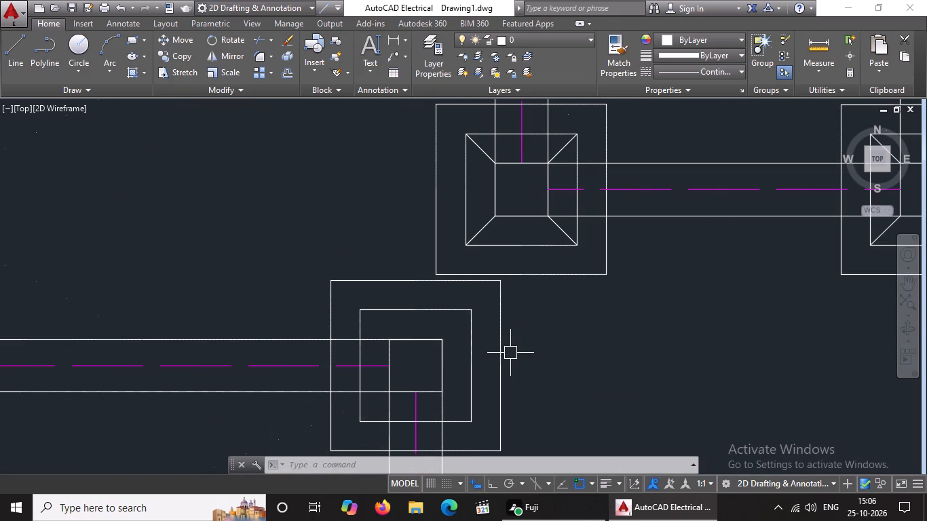
{"action": "scroll", "coordinate": [508, 350], "scroll_direction": "down", "scroll_amount": 5}
{"action": "scroll", "coordinate": [520, 345], "scroll_direction": "up", "scroll_amount": 4}
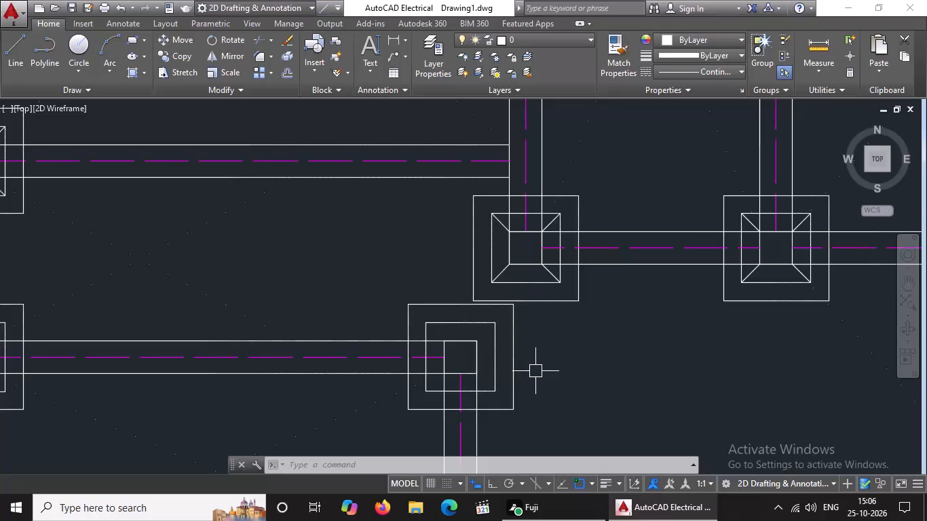
{"action": "key", "text": "l"}
{"action": "key", "text": "Return"}
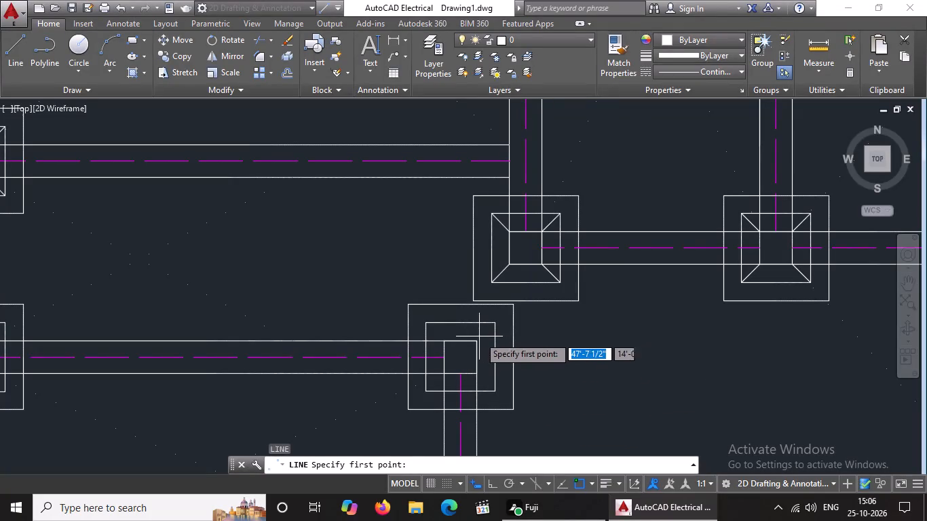
{"action": "left_click", "coordinate": [474, 343]}
{"action": "left_click", "coordinate": [490, 324]}
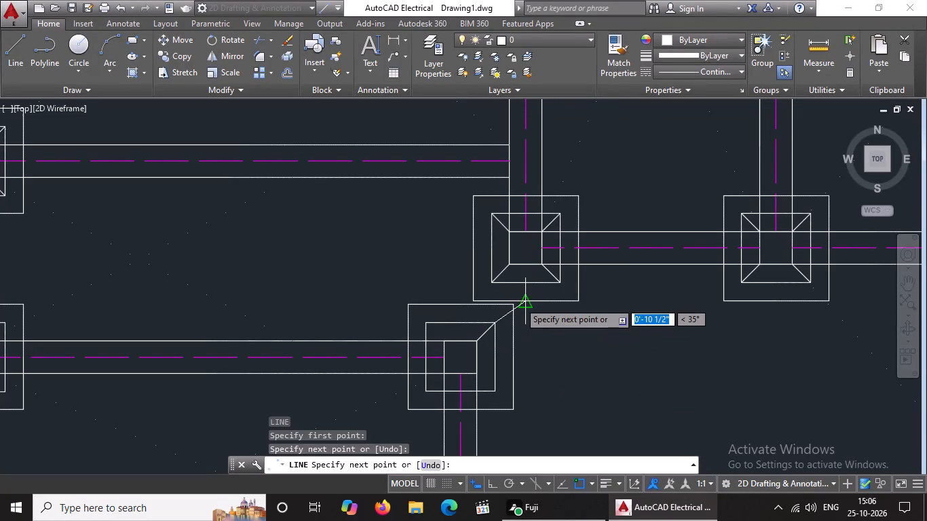
{"action": "key", "text": "Return"}
{"action": "key", "text": "l"}
{"action": "key", "text": "Return"}
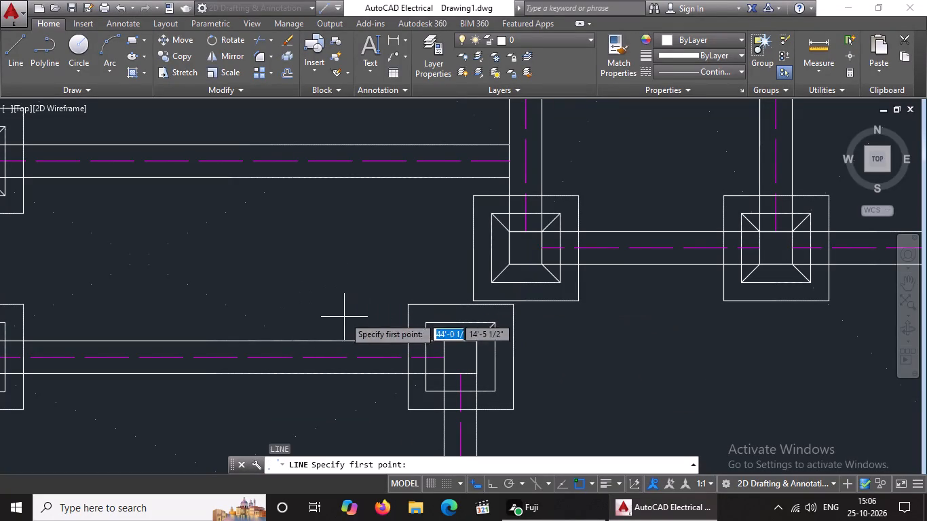
{"action": "left_click", "coordinate": [425, 324]}
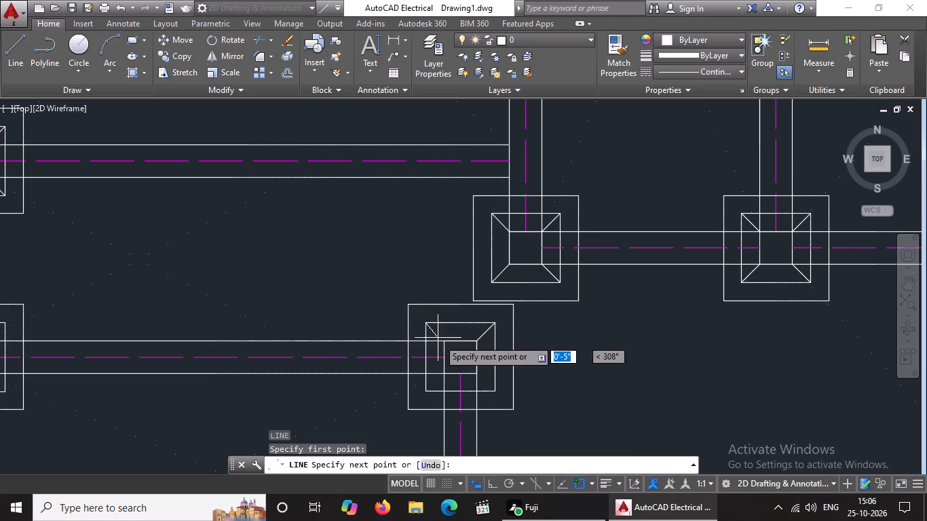
{"action": "left_click_drag", "start_coordinate": [444, 340], "coordinate": [474, 351]}
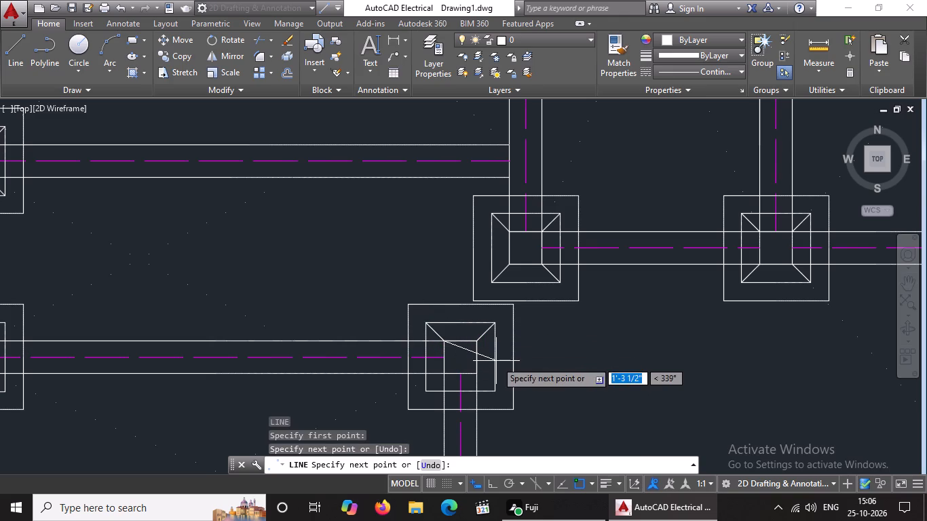
{"action": "key", "text": "Return"}
Draw about 7" diagonals joining the same corner junction's wall and inner offset squares at their bottom-left and bottom-right corners.
{"action": "key", "text": "l"}
{"action": "key", "text": "Return"}
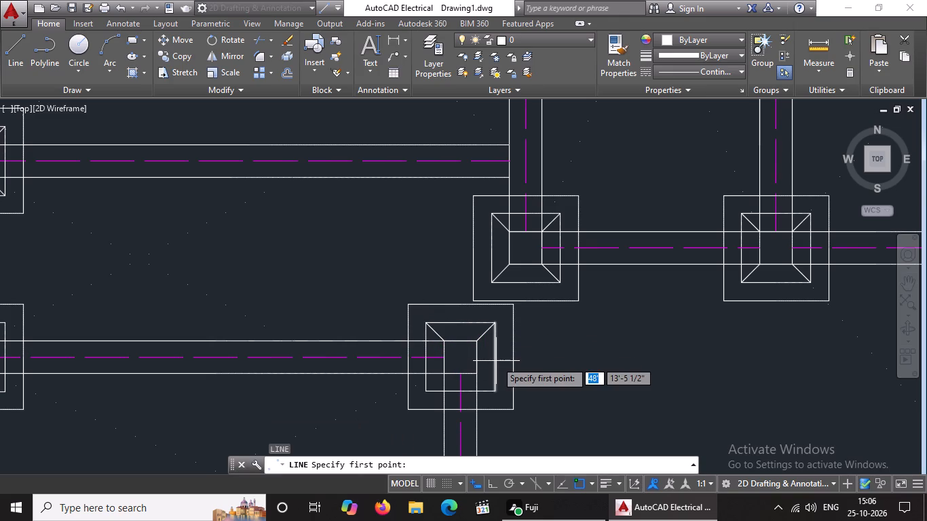
{"action": "left_click", "coordinate": [428, 390]}
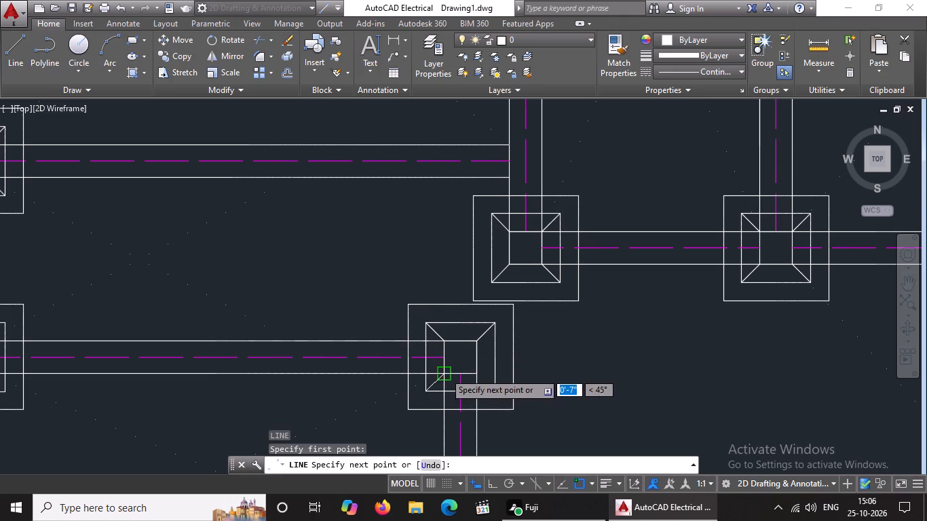
{"action": "left_click_drag", "start_coordinate": [444, 372], "coordinate": [502, 332]}
{"action": "key", "text": "Return"}
{"action": "key", "text": "l"}
{"action": "key", "text": "Return"}
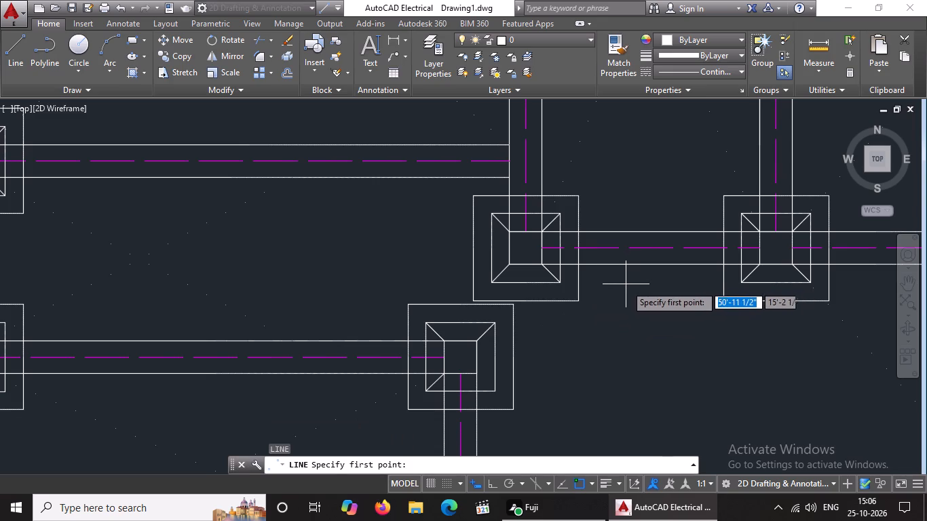
{"action": "left_click", "coordinate": [474, 373]}
{"action": "left_click", "coordinate": [493, 390]}
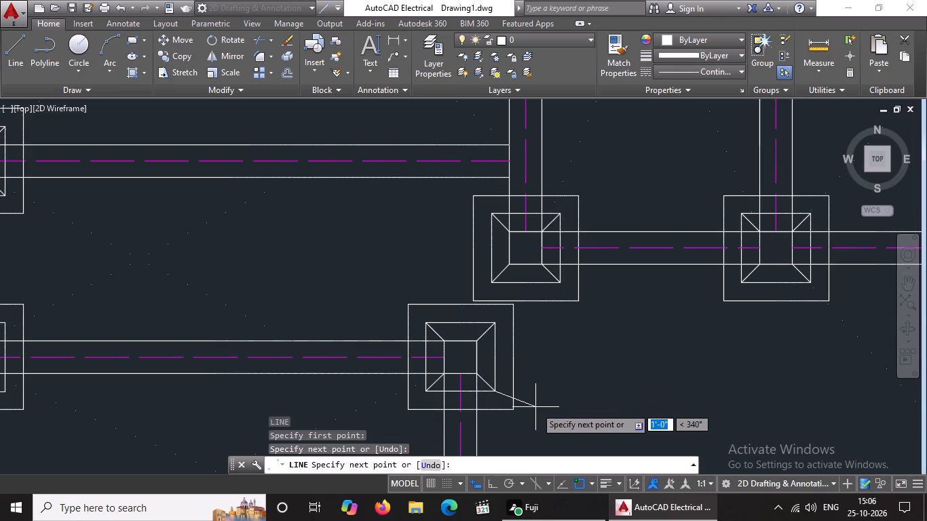
{"action": "key", "text": "Escape"}
At the west outer wall junction directly west of that corner, draw about 7" diagonals joining the squares' top-right and bottom-right corners.
{"action": "scroll", "coordinate": [507, 226], "scroll_direction": "down", "scroll_amount": 4}
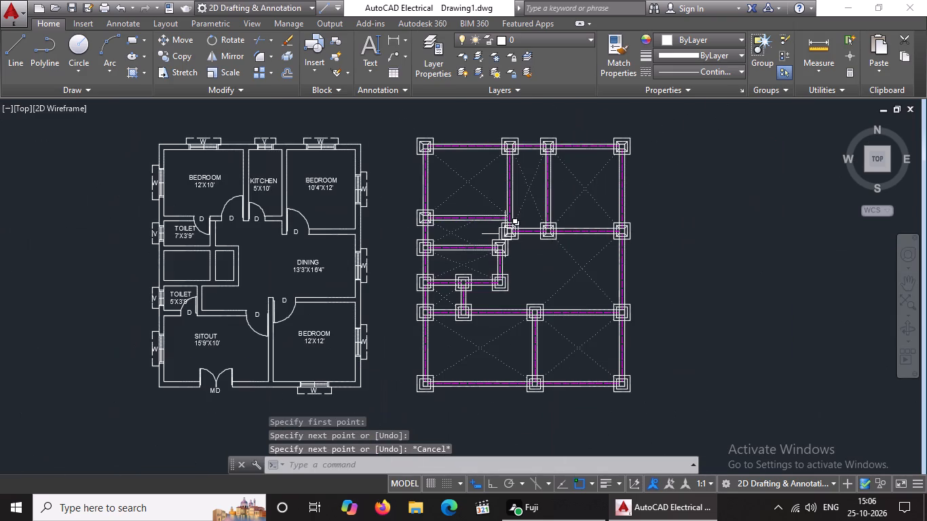
{"action": "scroll", "coordinate": [497, 285], "scroll_direction": "up", "scroll_amount": 3}
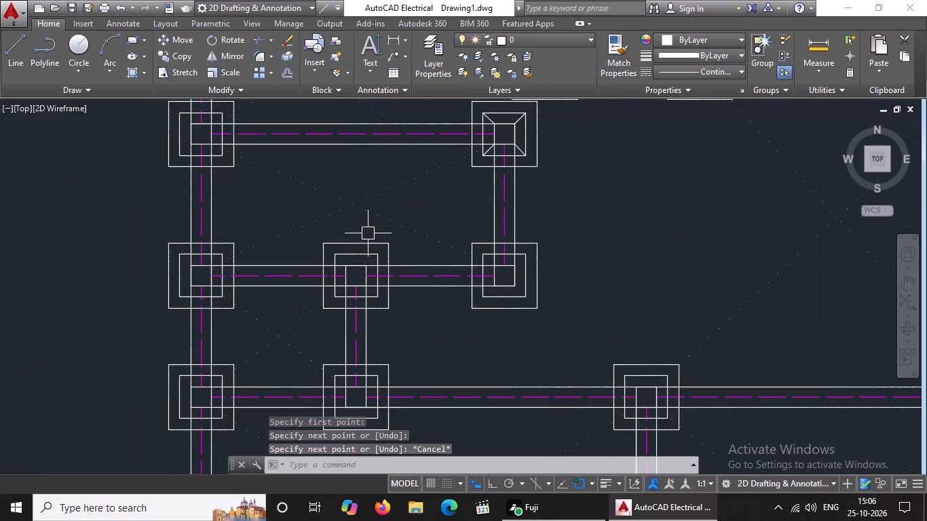
{"action": "scroll", "coordinate": [372, 259], "scroll_direction": "down", "scroll_amount": 1}
{"action": "middle_click_drag", "start_coordinate": [353, 248], "coordinate": [385, 330]}
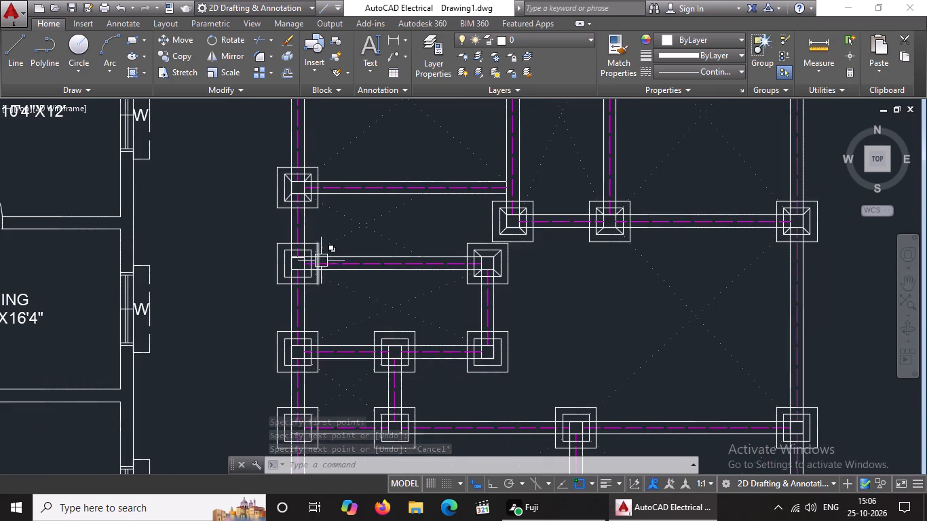
{"action": "scroll", "coordinate": [320, 258], "scroll_direction": "up", "scroll_amount": 2}
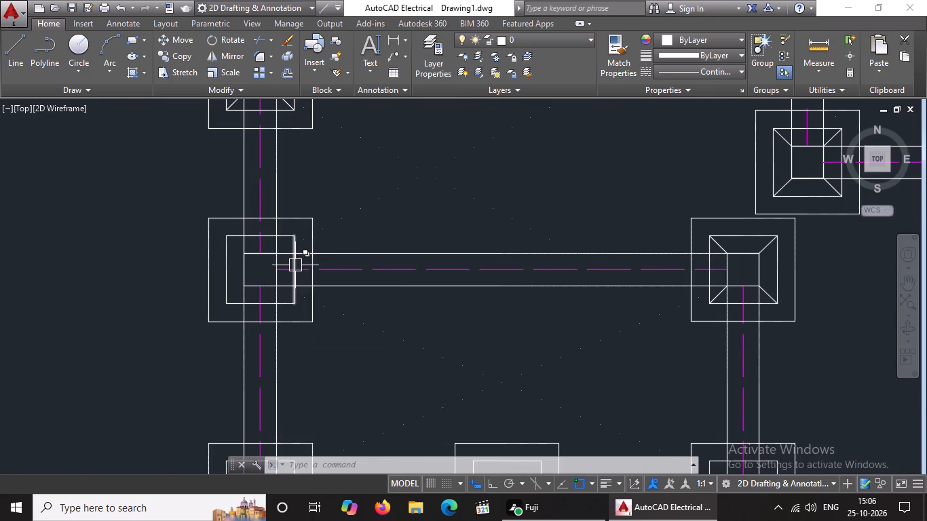
{"action": "key", "text": "Escape"}
{"action": "key", "text": "l"}
{"action": "key", "text": "Return"}
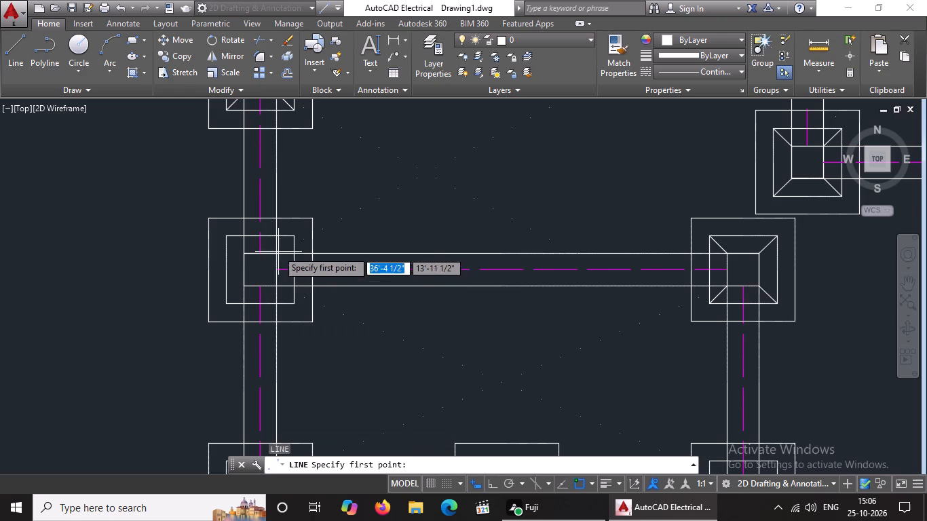
{"action": "left_click", "coordinate": [274, 251]}
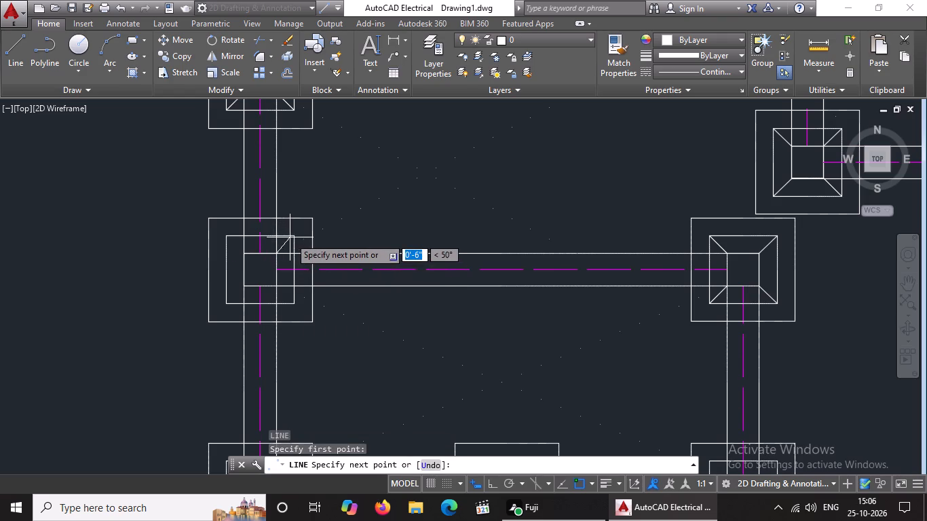
{"action": "left_click", "coordinate": [295, 235]}
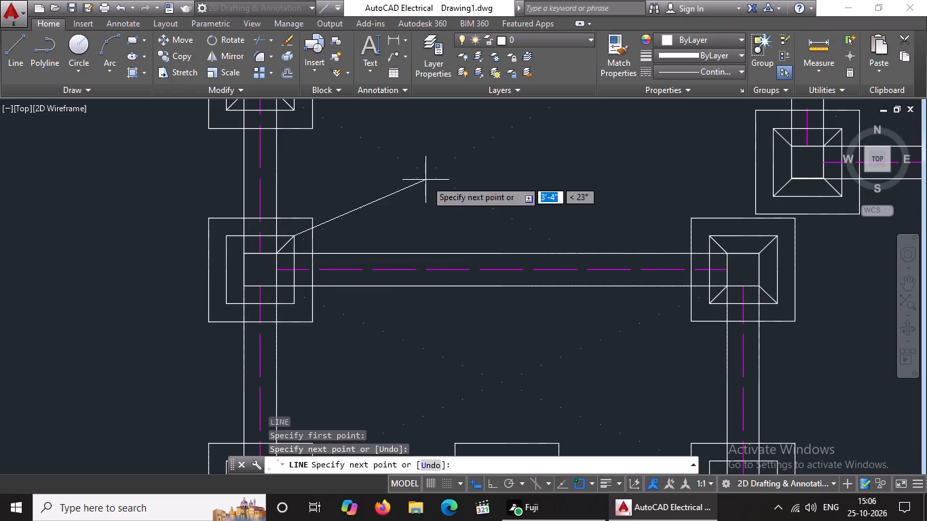
{"action": "key", "text": "Return"}
{"action": "key", "text": "l"}
{"action": "key", "text": "Return"}
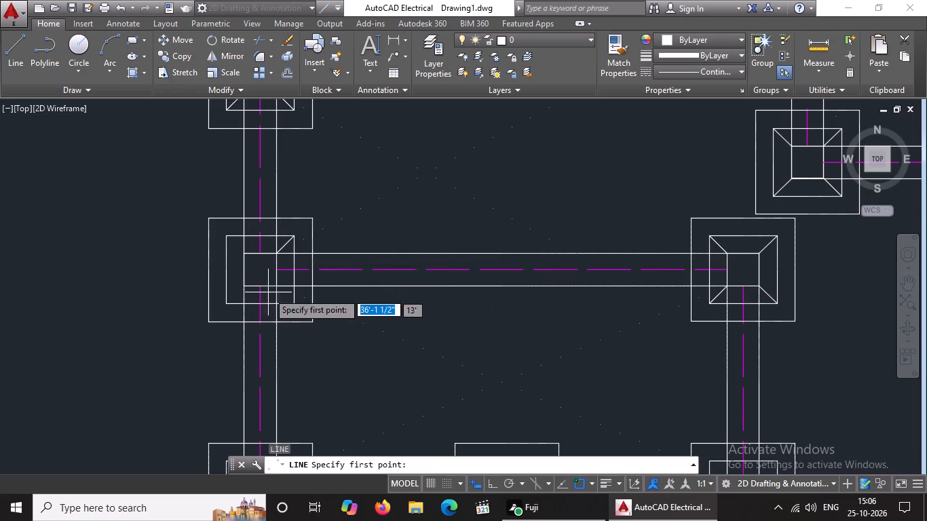
{"action": "left_click", "coordinate": [277, 288]}
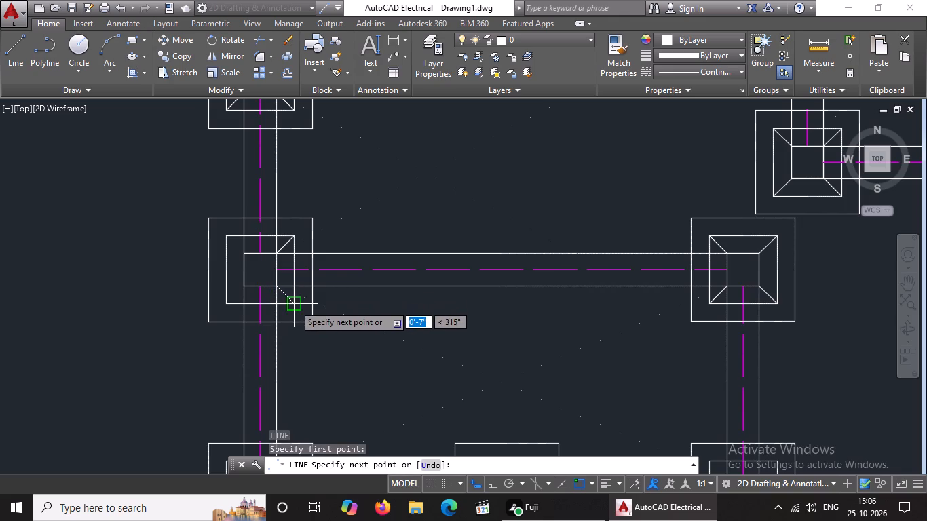
{"action": "left_click_drag", "start_coordinate": [294, 305], "coordinate": [308, 305]}
{"action": "key", "text": "Return"}
Draw about 7" diagonals joining the same west outer wall junction's wall and inner offset squares at their top-left and bottom-left corners.
{"action": "key", "text": "l"}
{"action": "key", "text": "Return"}
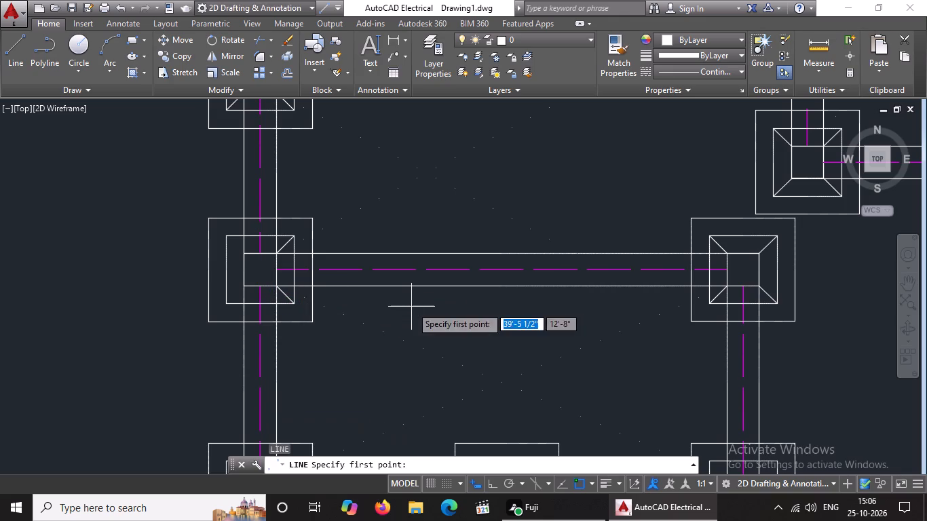
{"action": "left_click", "coordinate": [229, 236]}
{"action": "left_click_drag", "start_coordinate": [244, 254], "coordinate": [262, 271]}
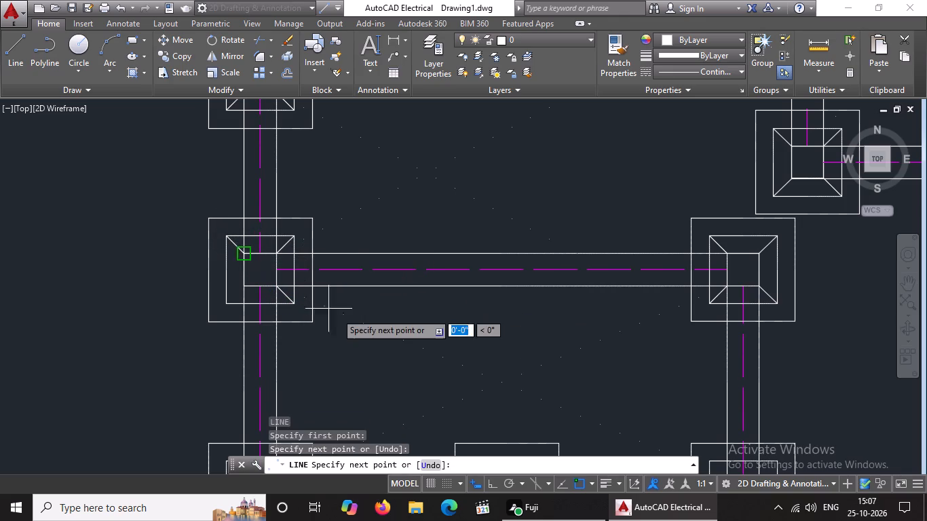
{"action": "key", "text": "Return"}
{"action": "key", "text": "l"}
{"action": "key", "text": "Return"}
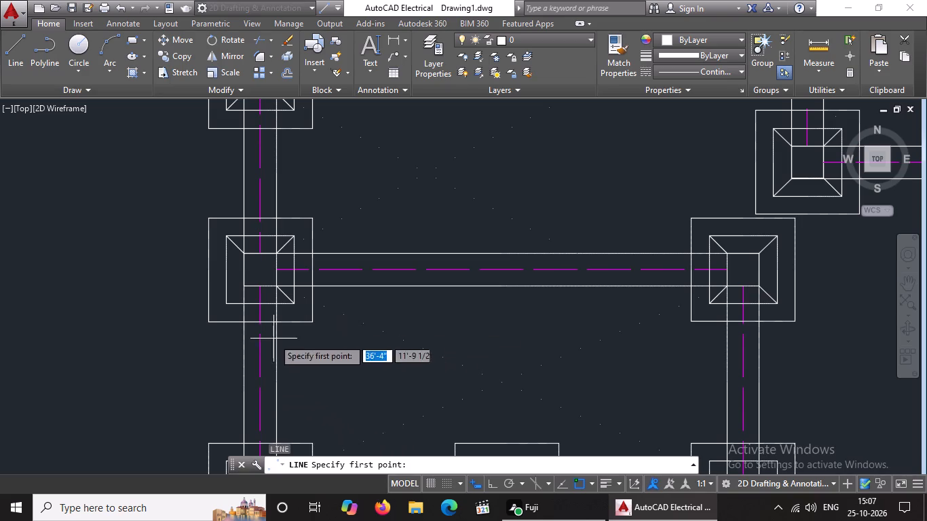
{"action": "left_click_drag", "start_coordinate": [227, 301], "coordinate": [233, 301]}
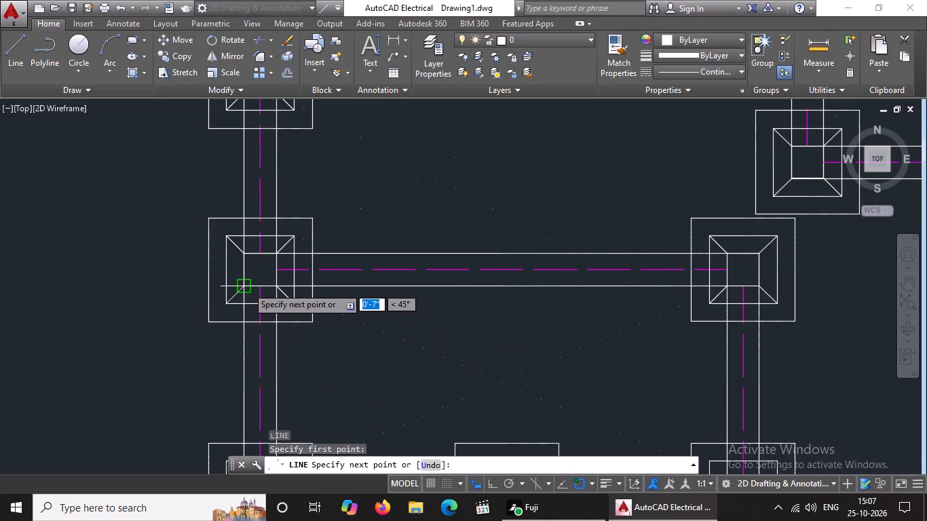
{"action": "left_click_drag", "start_coordinate": [247, 287], "coordinate": [265, 277]}
{"action": "key", "text": "Return"}
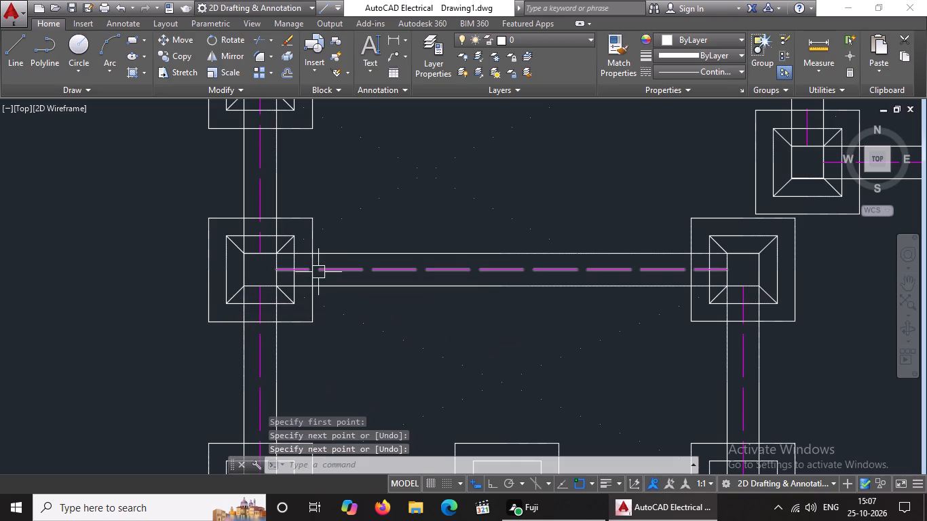
At the next junction south on the west outer wall, draw diagonals joining the wall and inner offset squares' top-right and top-left corners.
{"action": "key", "text": "l"}
{"action": "key", "text": "Return"}
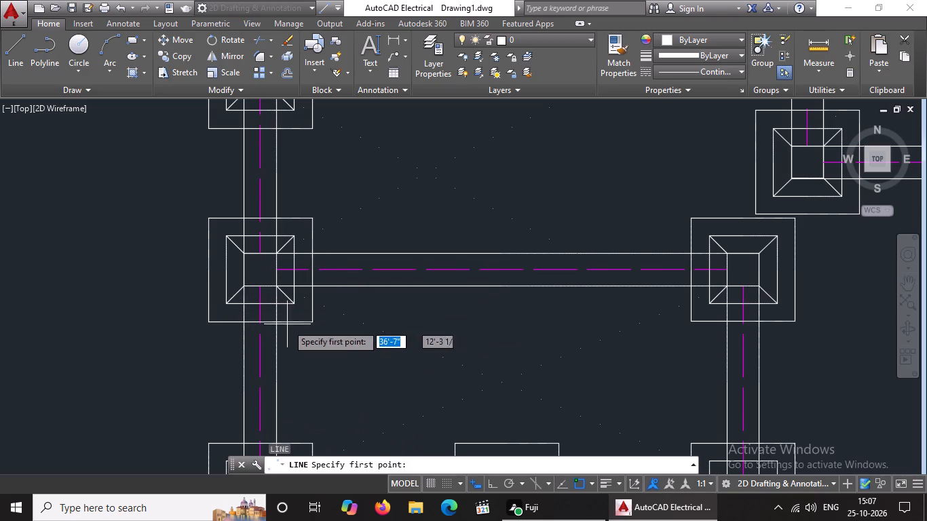
{"action": "scroll", "coordinate": [364, 239], "scroll_direction": "down", "scroll_amount": 3}
{"action": "scroll", "coordinate": [352, 300], "scroll_direction": "up", "scroll_amount": 3}
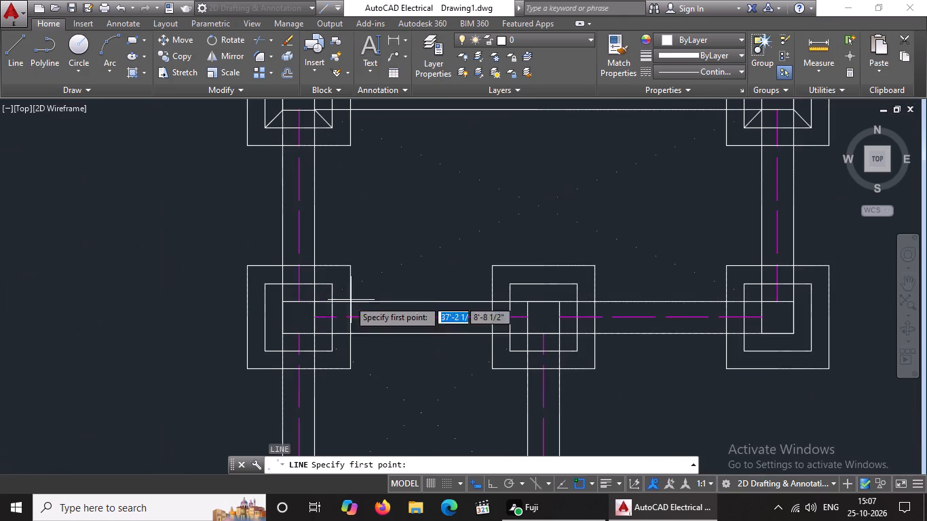
{"action": "scroll", "coordinate": [322, 304], "scroll_direction": "up", "scroll_amount": 1}
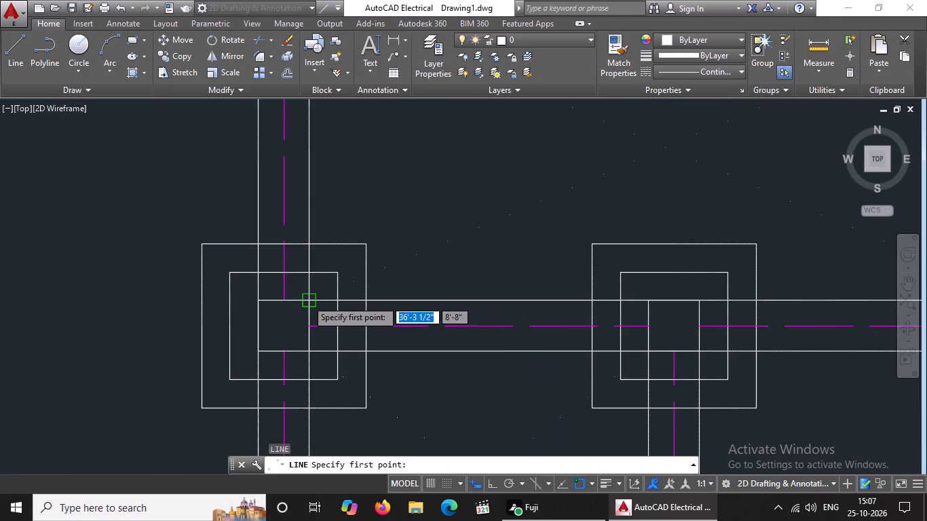
{"action": "left_click", "coordinate": [307, 300]}
{"action": "left_click_drag", "start_coordinate": [338, 273], "coordinate": [347, 265]}
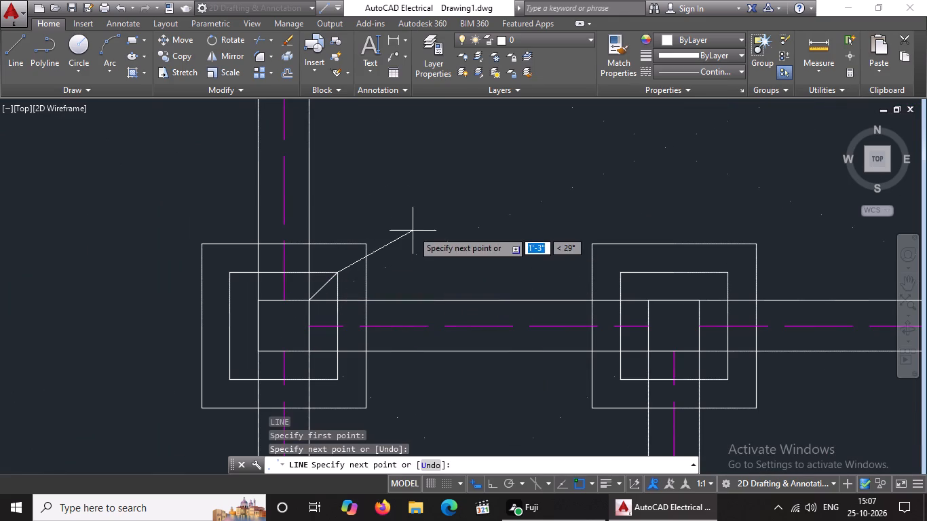
{"action": "key", "text": "Return"}
{"action": "key", "text": "l"}
{"action": "key", "text": "Return"}
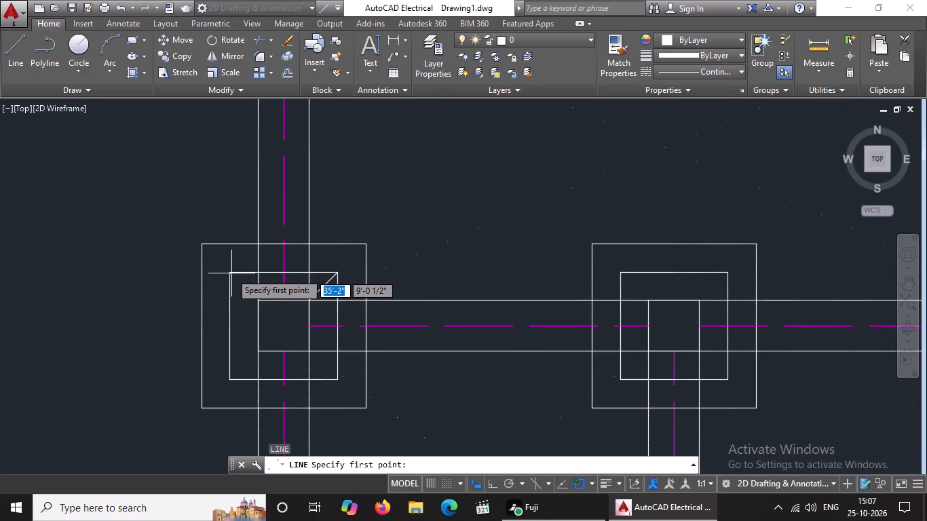
{"action": "left_click", "coordinate": [229, 273]}
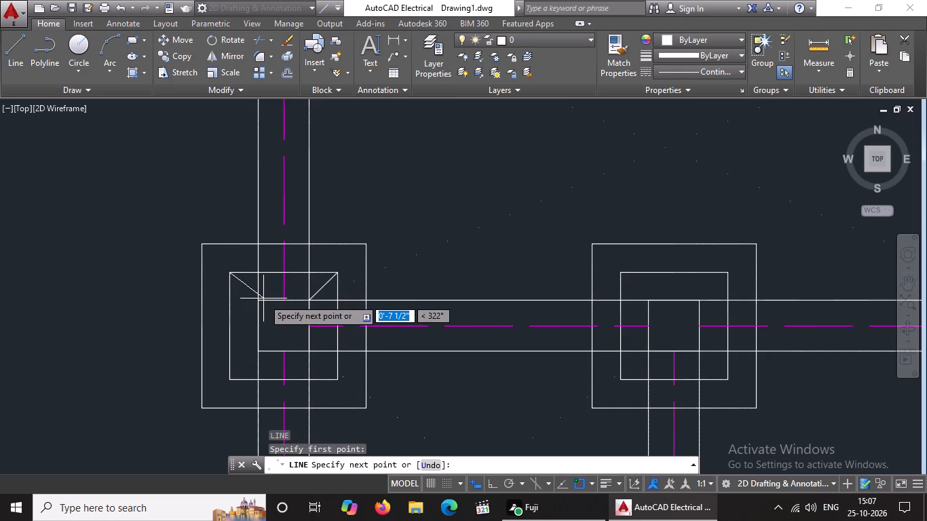
{"action": "left_click", "coordinate": [259, 300]}
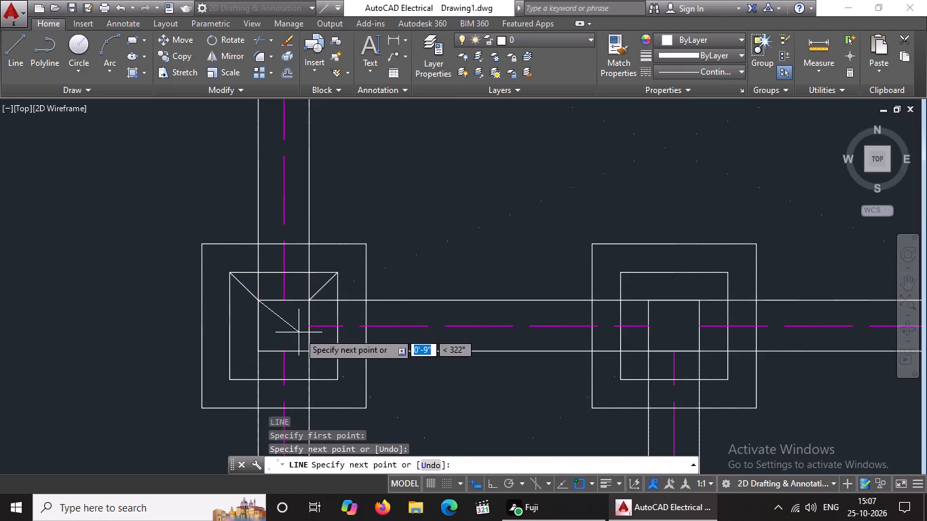
{"action": "key", "text": "Return"}
Draw about 7" diagonals joining the same west wall junction's wall and inner offset squares at their bottom-left and bottom-right corners.
{"action": "key", "text": "l"}
{"action": "key", "text": "Return"}
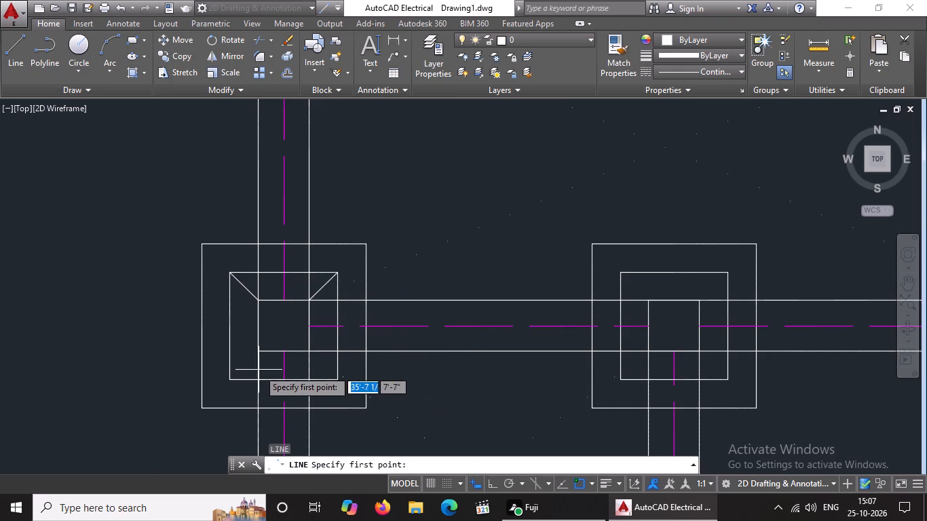
{"action": "left_click_drag", "start_coordinate": [229, 379], "coordinate": [236, 370]}
{"action": "left_click_drag", "start_coordinate": [259, 352], "coordinate": [287, 333]}
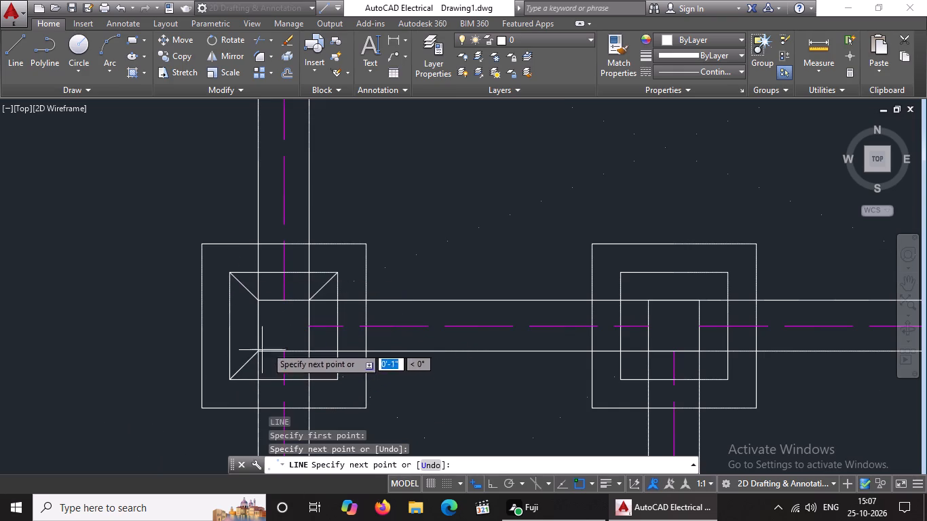
{"action": "left_click_drag", "start_coordinate": [287, 333], "coordinate": [298, 326]}
{"action": "key", "text": "Return"}
{"action": "key", "text": "l"}
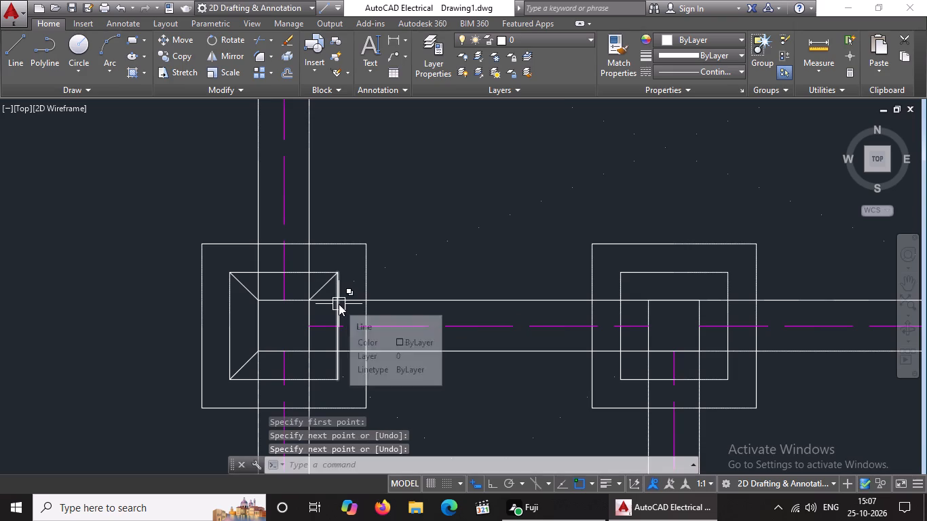
{"action": "key", "text": "Return"}
{"action": "left_click", "coordinate": [309, 351]}
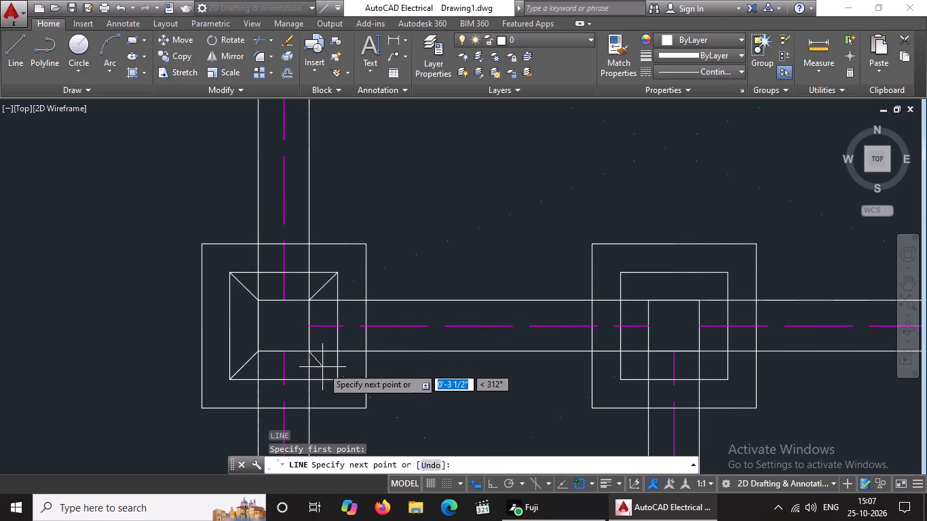
{"action": "left_click", "coordinate": [333, 379]}
{"action": "scroll", "coordinate": [336, 372], "scroll_direction": "down", "scroll_amount": 5}
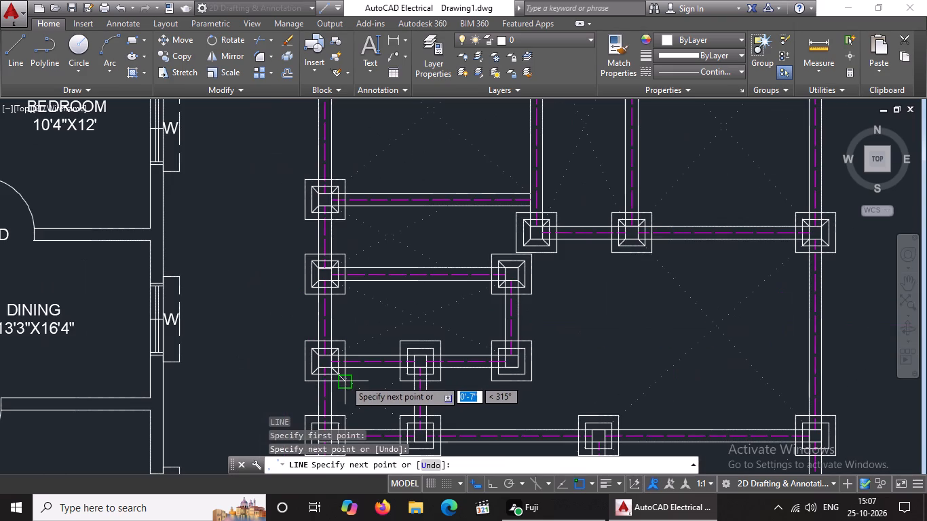
{"action": "key", "text": "Return"}
At the T-junction directly east of that west wall junction, draw diagonals joining the wall and inner offset squares' top-left and top-right corners.
{"action": "key", "text": "l"}
{"action": "key", "text": "Return"}
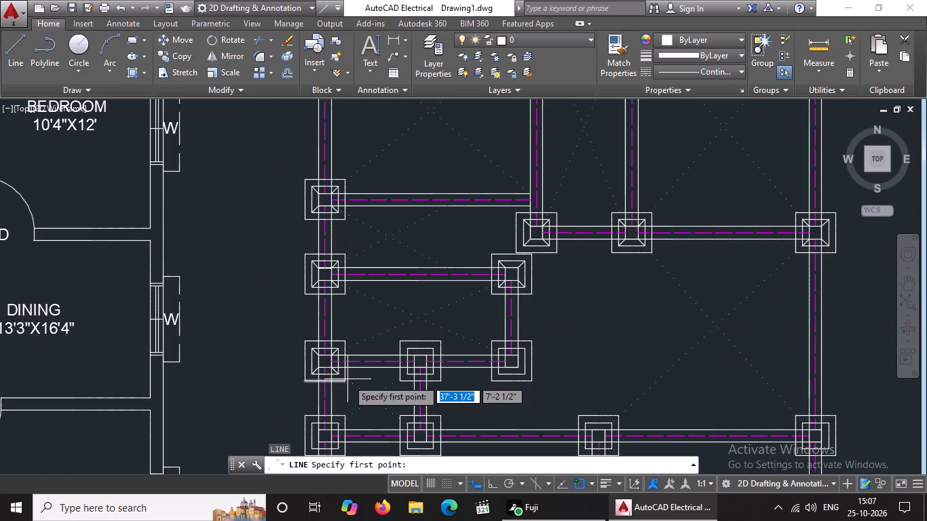
{"action": "scroll", "coordinate": [417, 365], "scroll_direction": "up", "scroll_amount": 4}
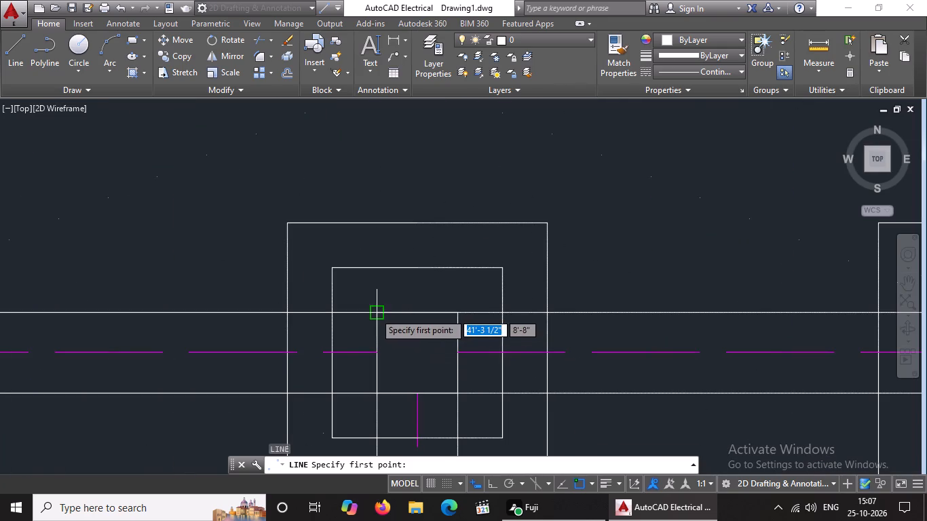
{"action": "left_click", "coordinate": [375, 313]}
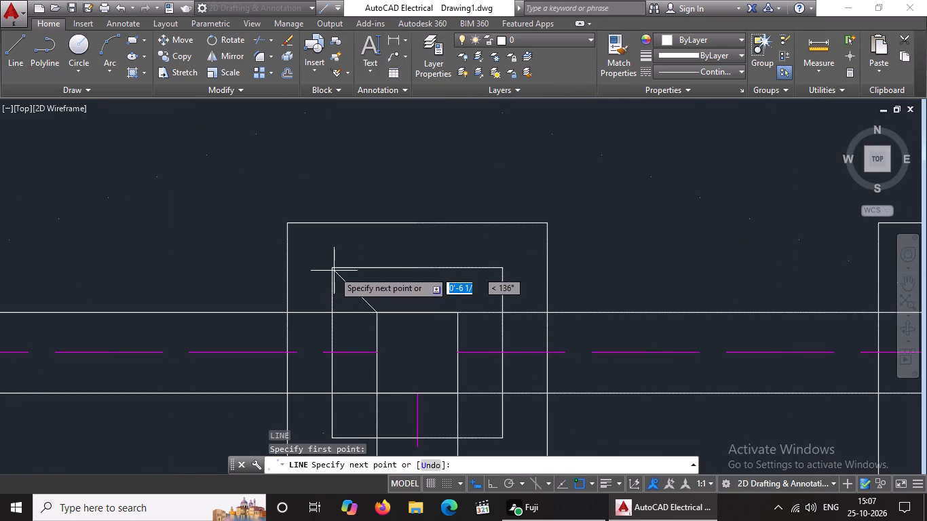
{"action": "left_click", "coordinate": [333, 269]}
{"action": "key", "text": "Return"}
{"action": "type", "text": "L;"}
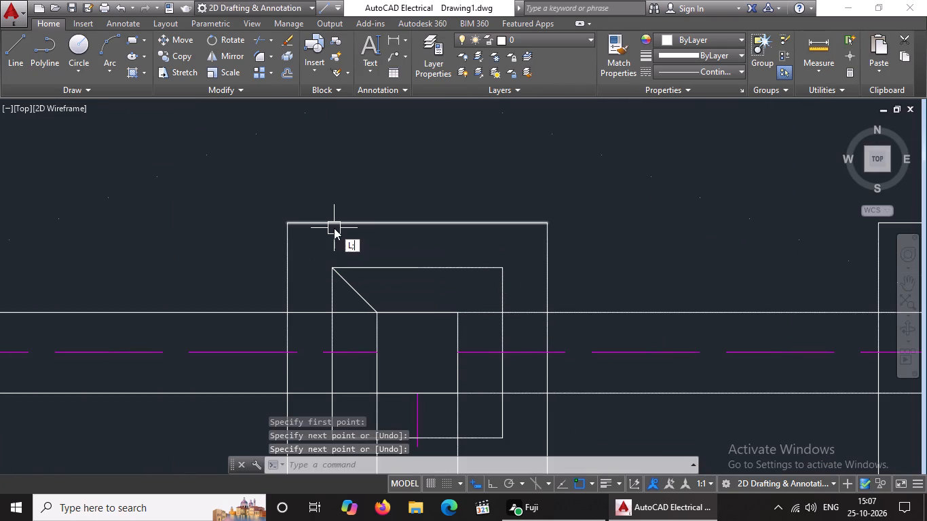
{"action": "key", "text": "Return"}
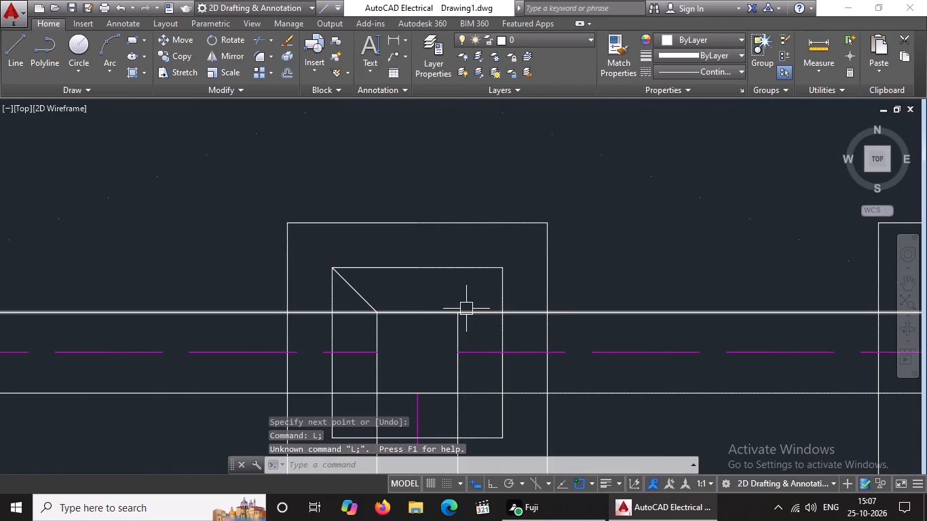
{"action": "key", "text": "Escape"}
{"action": "key", "text": "l"}
{"action": "key", "text": "Return"}
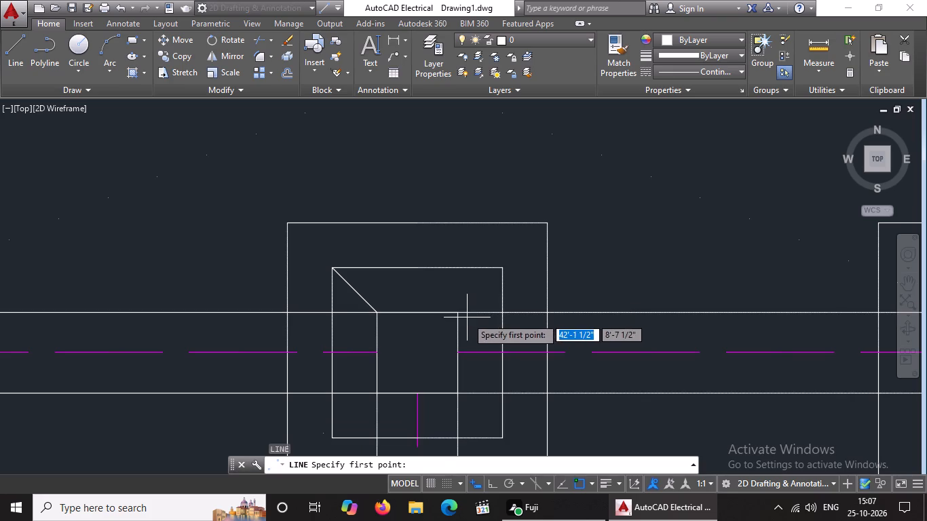
{"action": "left_click_drag", "start_coordinate": [454, 312], "coordinate": [472, 305]}
{"action": "left_click", "coordinate": [502, 269]}
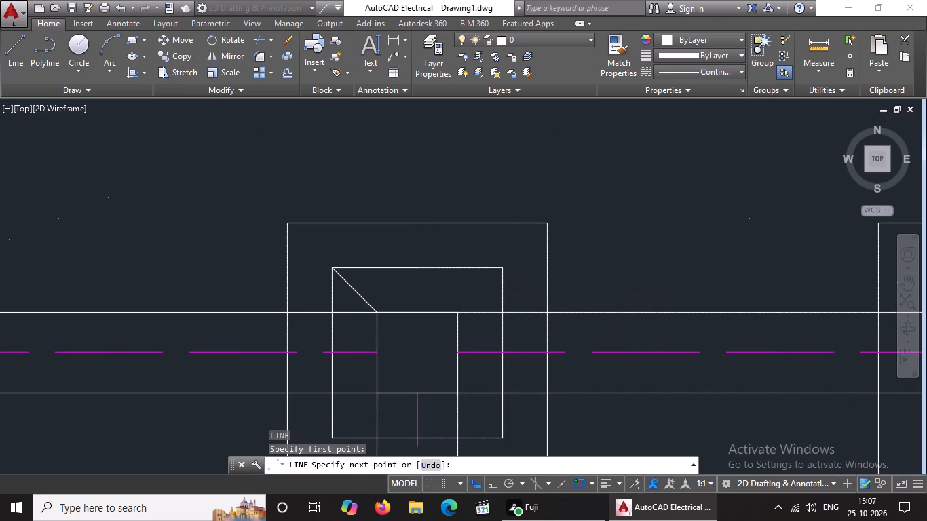
{"action": "key", "text": "Return"}
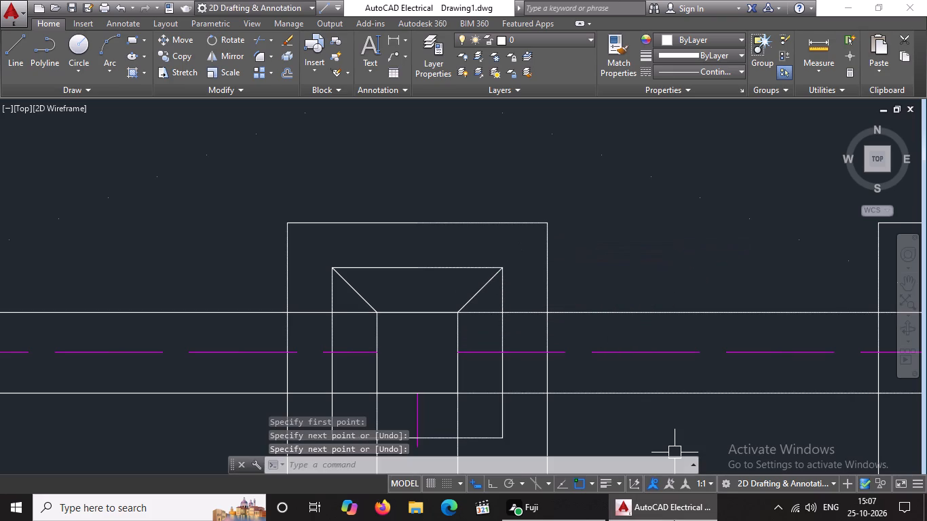